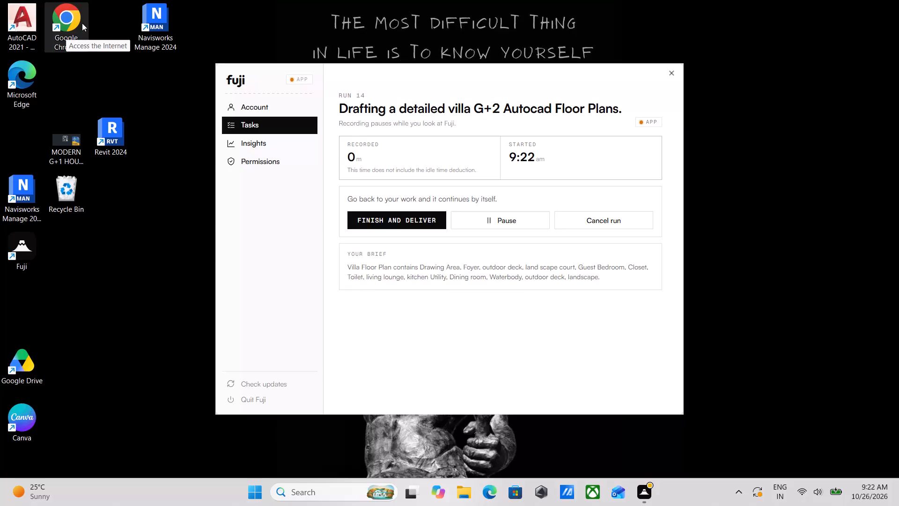
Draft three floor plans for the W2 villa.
Launch AutoCAD 2021 and start a new blank drawing.
triple_click(22, 26)
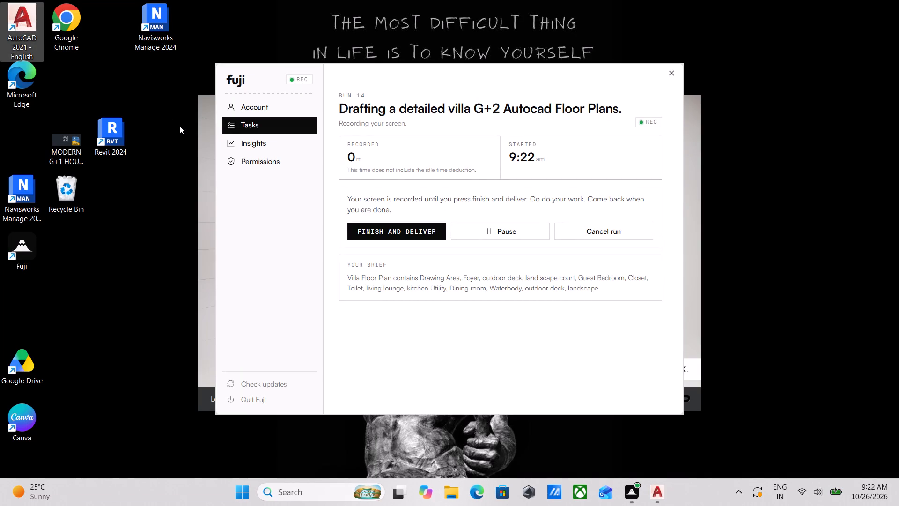
click(200, 111)
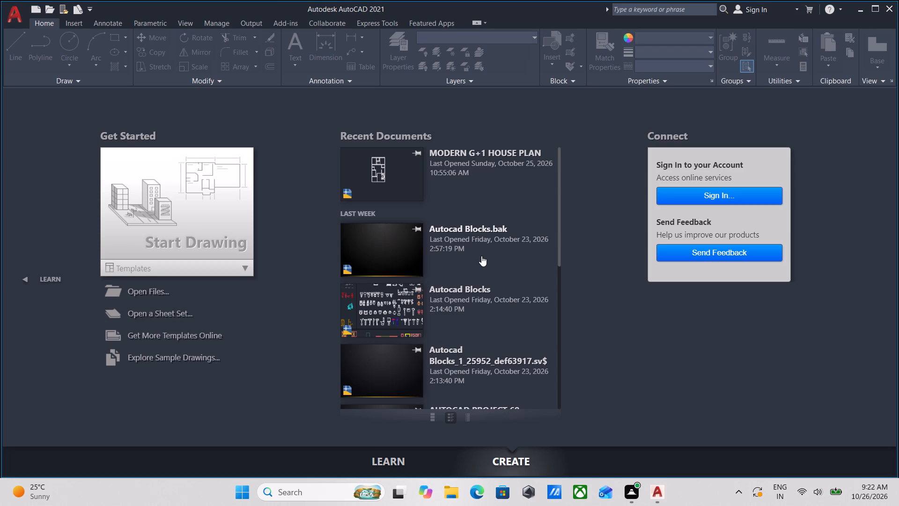
scroll(503, 168, down, 2)
scroll(180, 252, up, 2)
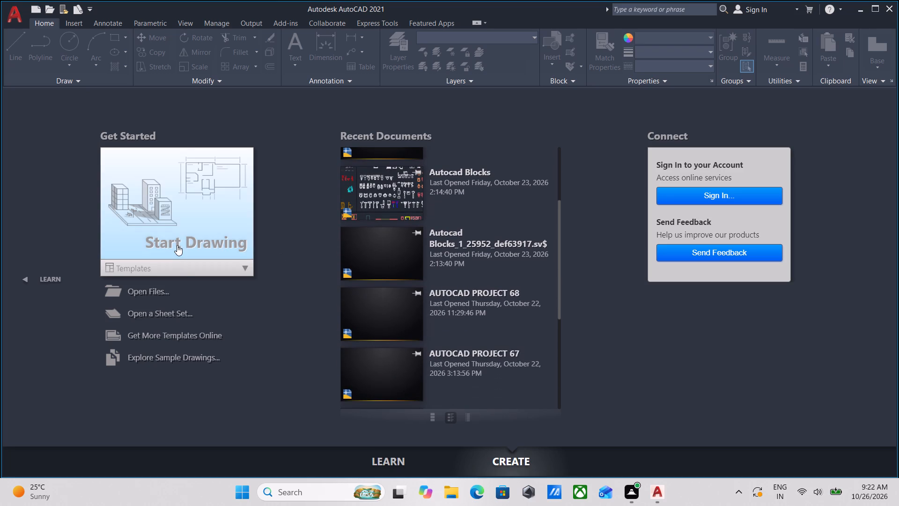
click(177, 245)
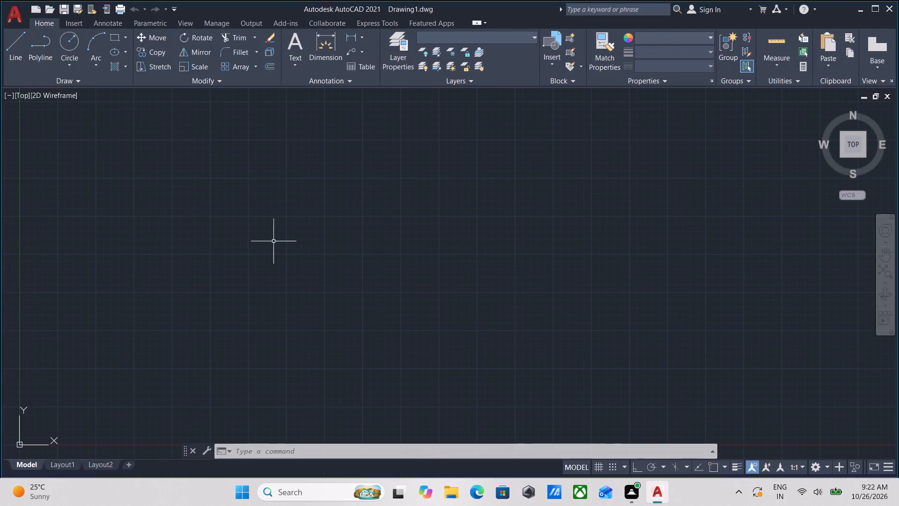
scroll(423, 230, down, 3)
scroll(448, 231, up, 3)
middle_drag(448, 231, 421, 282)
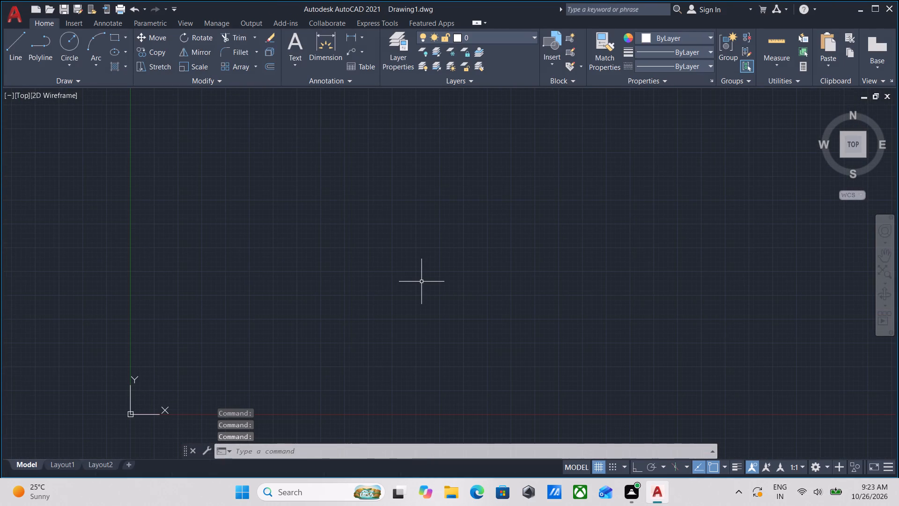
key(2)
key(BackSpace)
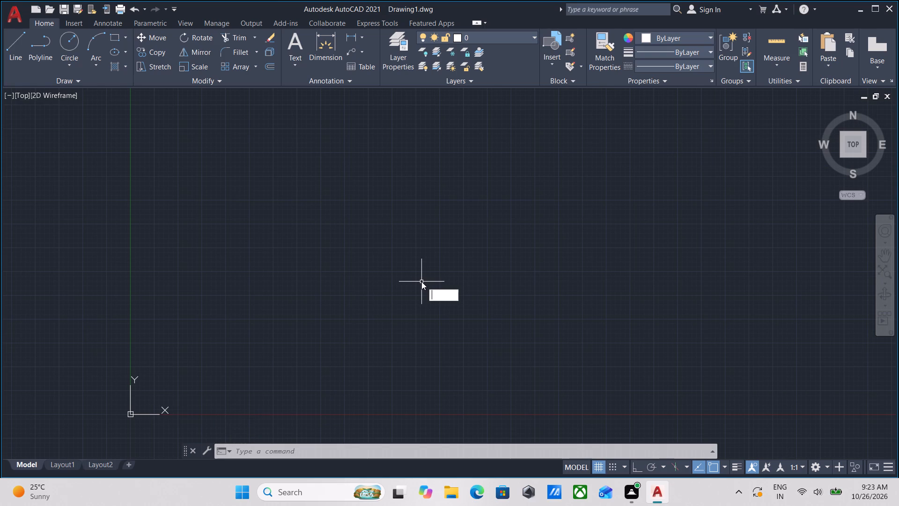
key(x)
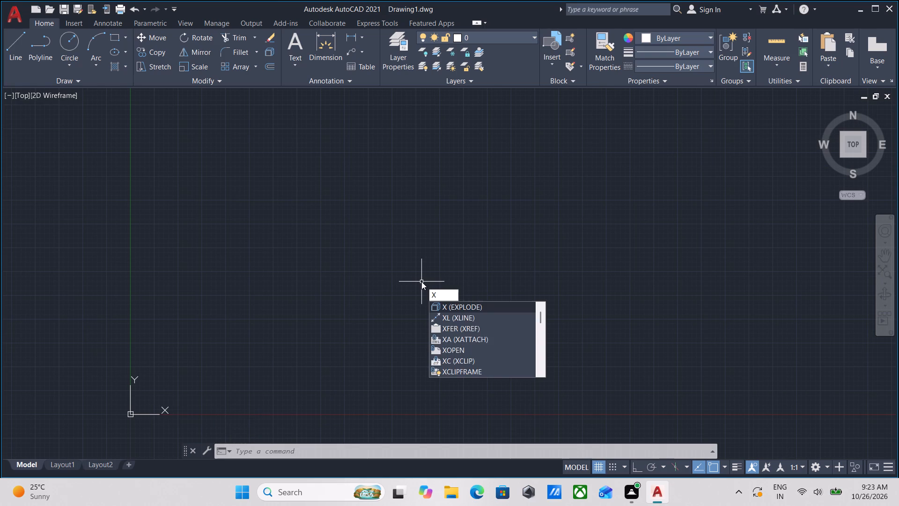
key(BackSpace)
Configure the drawing units to Engineering length with 0'-0.0" precision and an insertion scale in inches.
key(u)
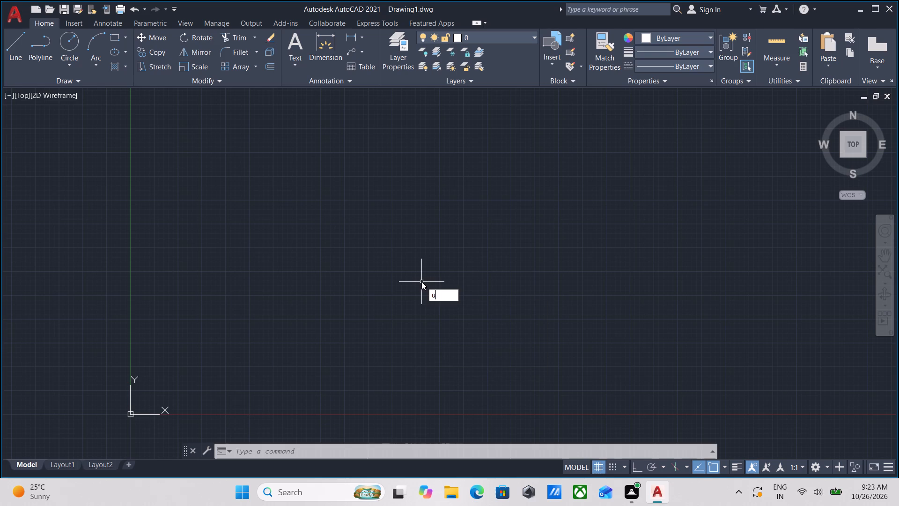
key(n)
key(Return)
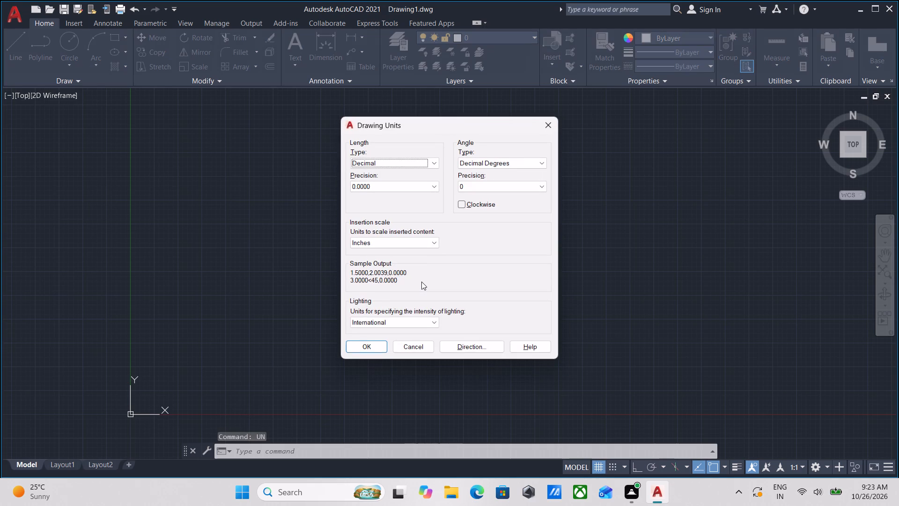
click(409, 165)
click(399, 187)
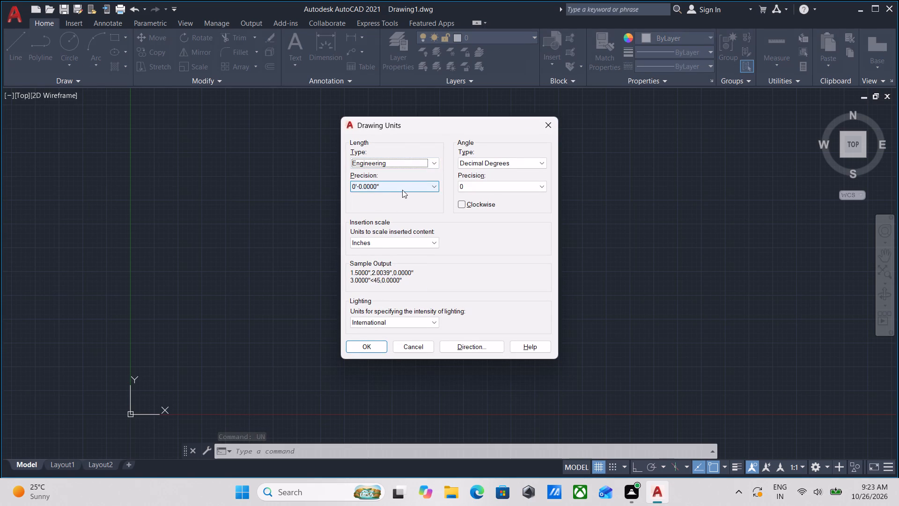
click(406, 187)
click(393, 202)
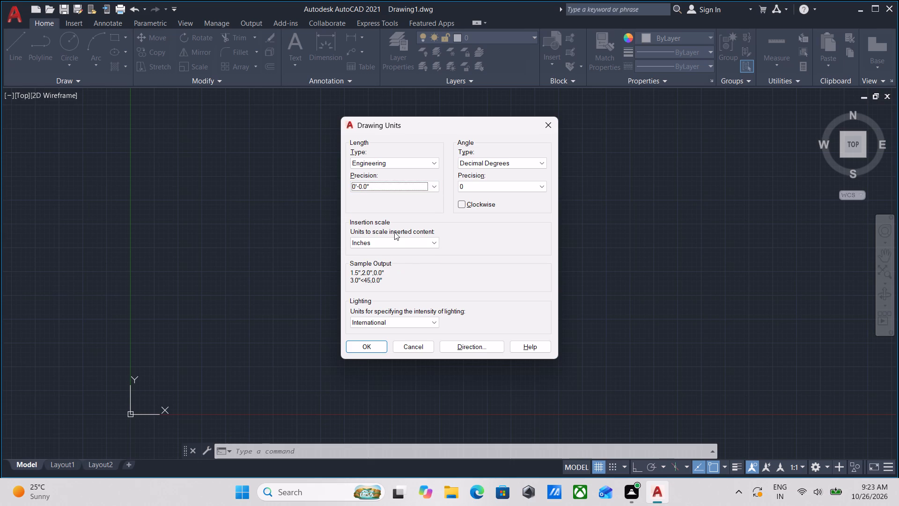
click(395, 239)
click(376, 265)
click(403, 245)
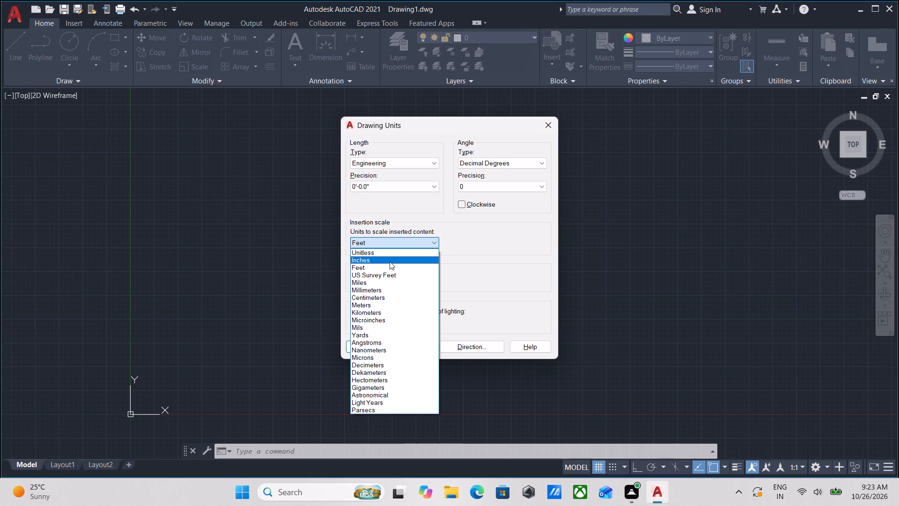
click(390, 261)
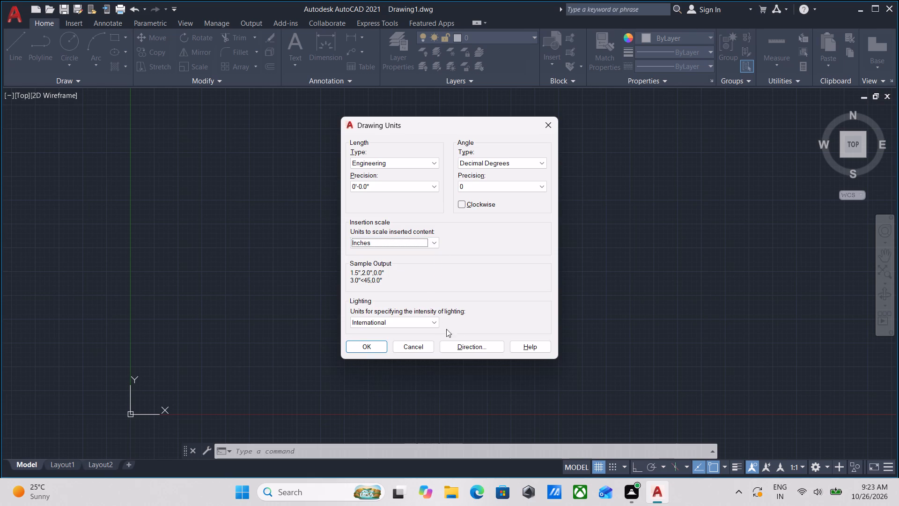
click(379, 350)
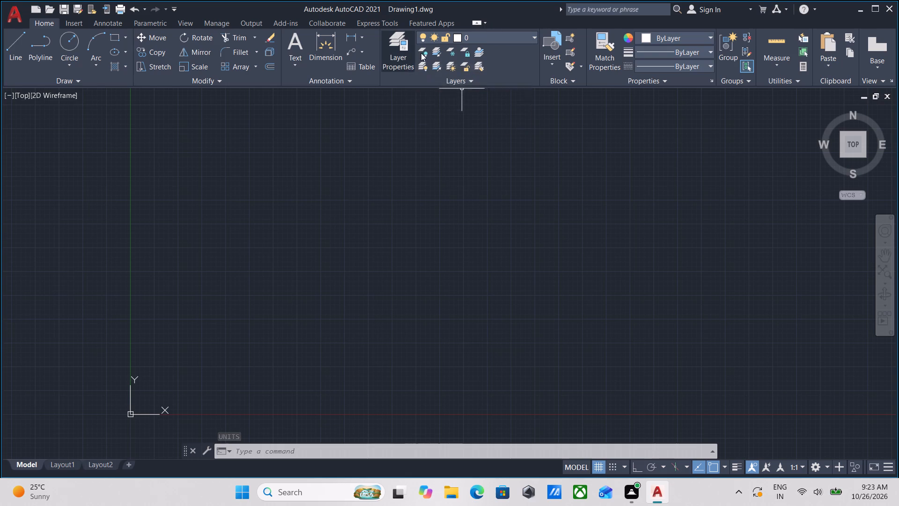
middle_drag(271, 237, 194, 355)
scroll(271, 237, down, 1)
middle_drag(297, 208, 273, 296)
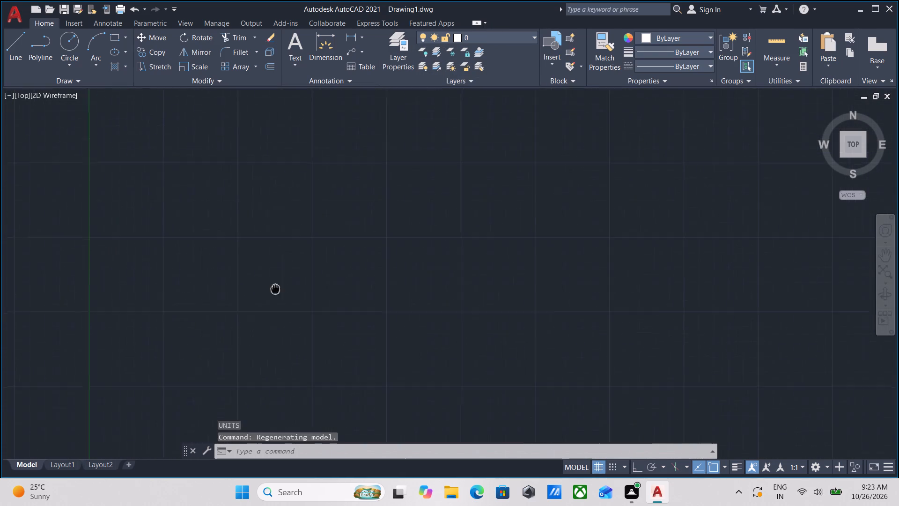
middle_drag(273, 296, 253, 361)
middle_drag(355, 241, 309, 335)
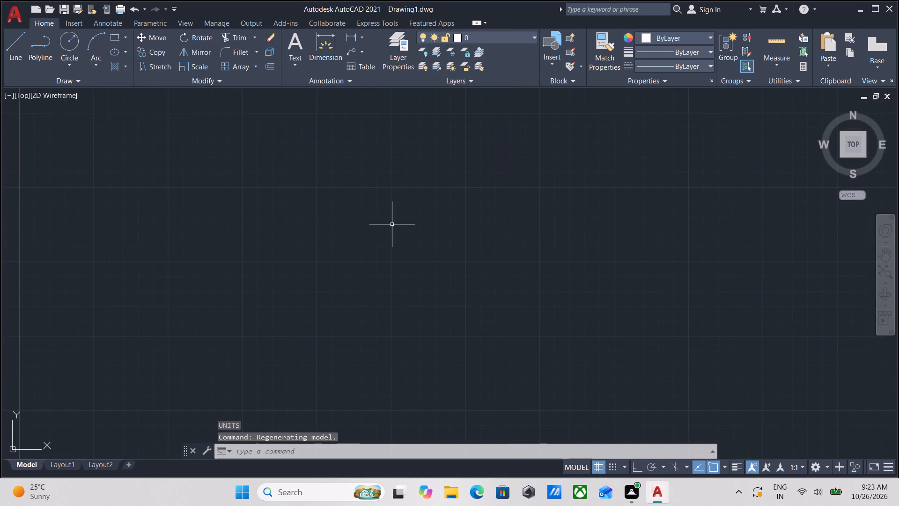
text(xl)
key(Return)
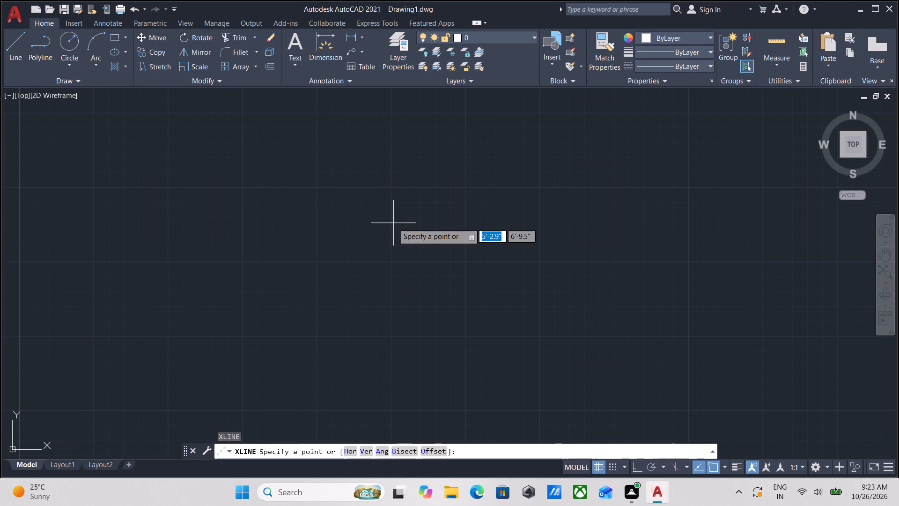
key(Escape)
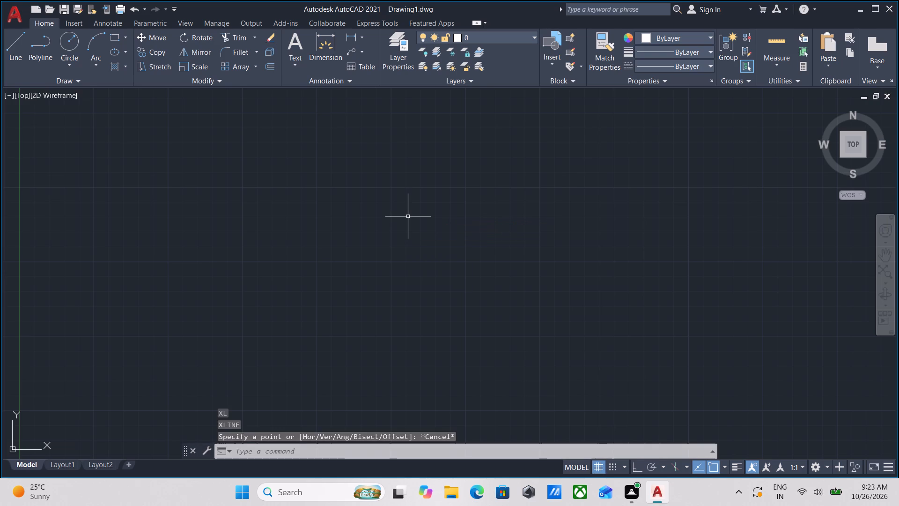
Modify the Standard dimension style's primary units to Engineering format with 0'-0.0" precision.
text(dim)
key(s)
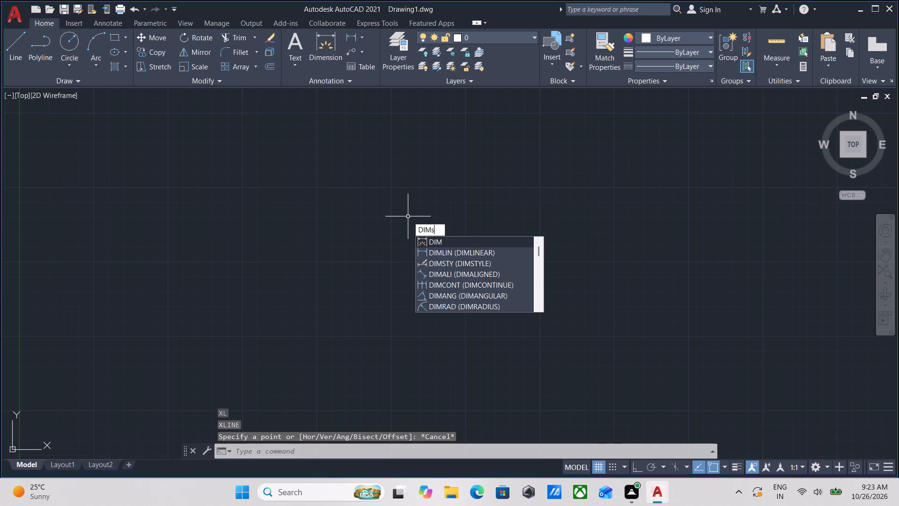
key(y)
key(BackSpace)
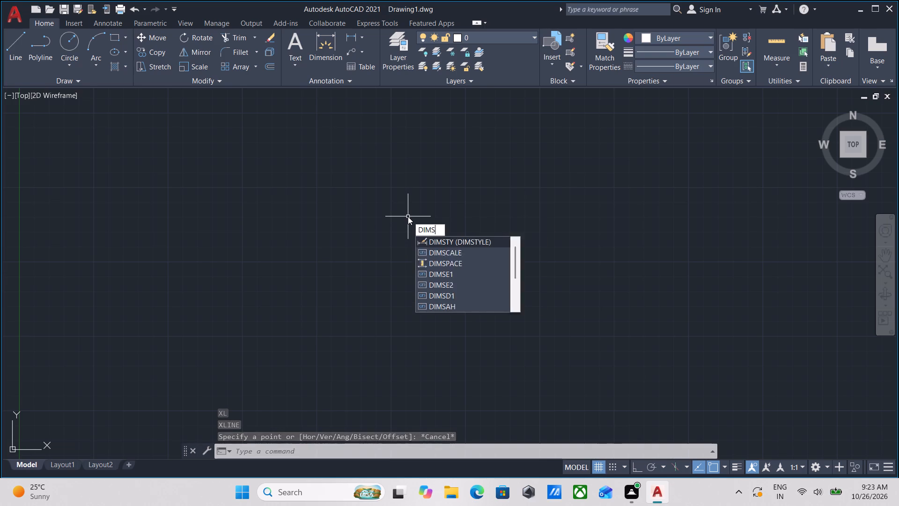
key(t)
text(yle)
key(Return)
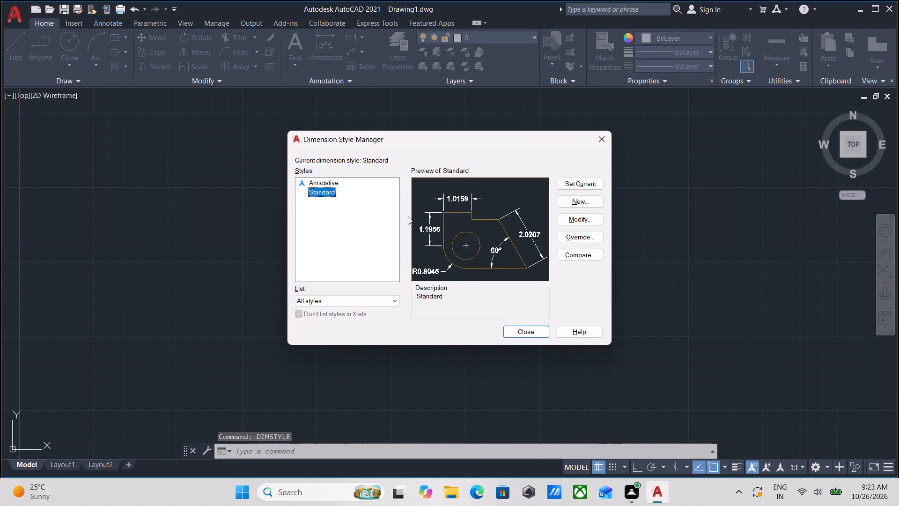
click(574, 218)
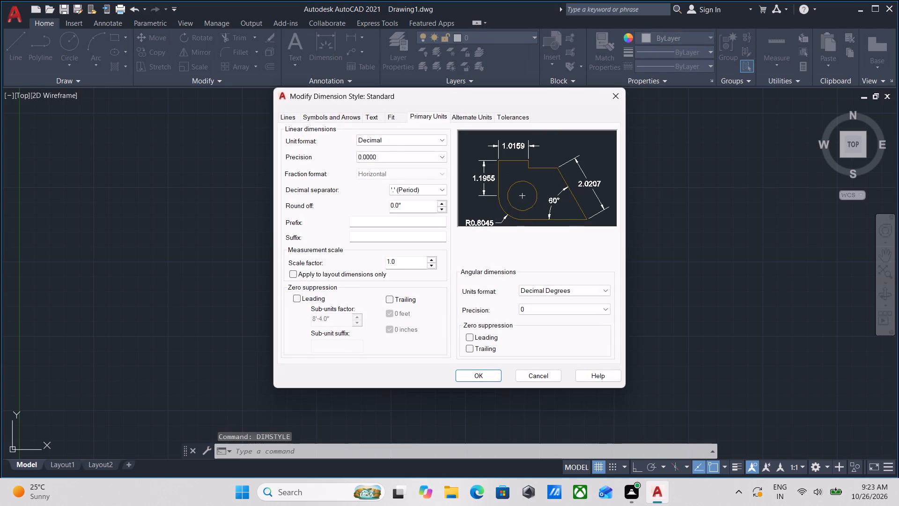
click(394, 145)
click(396, 166)
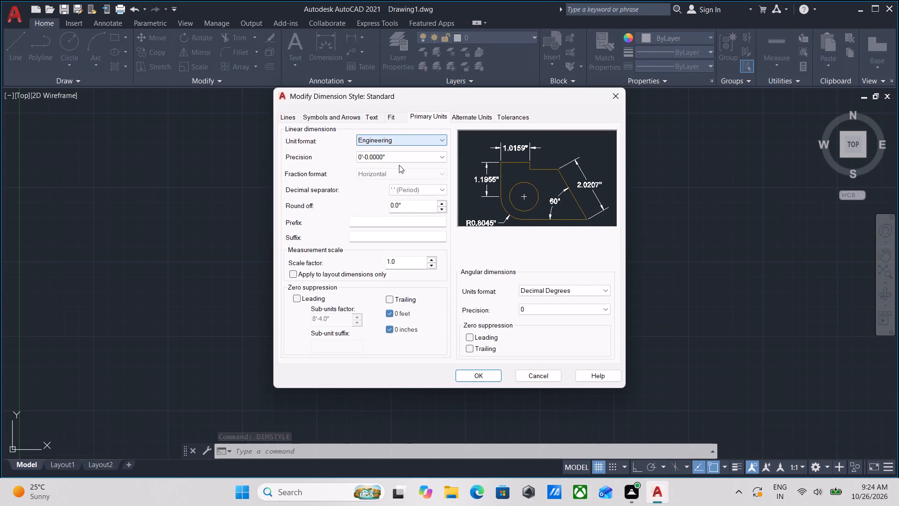
click(407, 161)
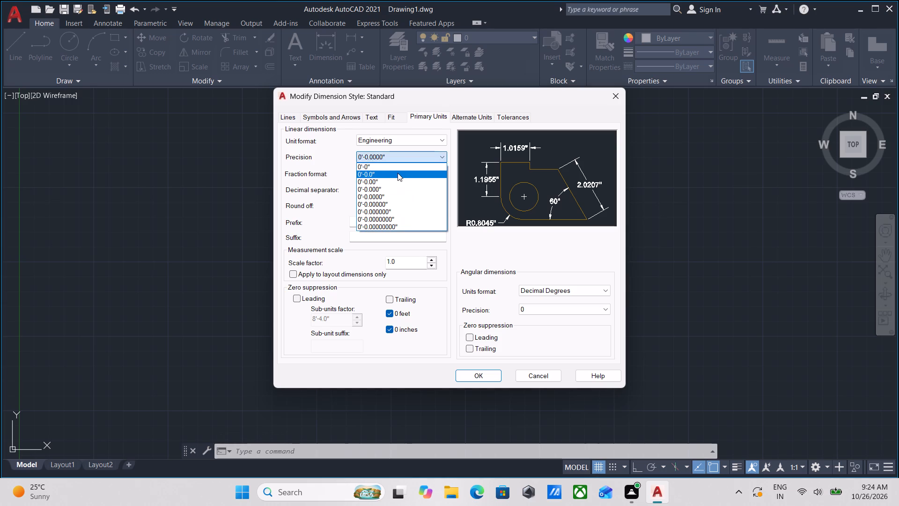
click(398, 173)
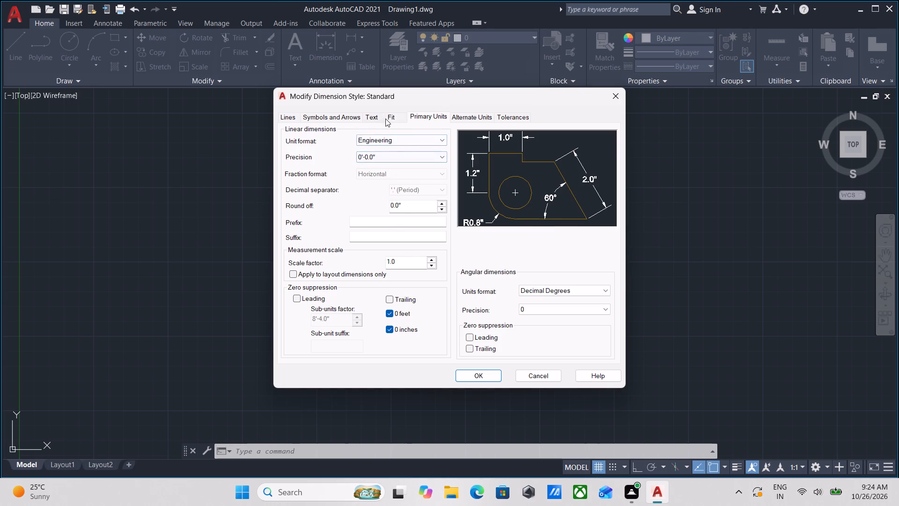
Set the Standard dimension style's text height to 6".
click(388, 116)
click(423, 114)
click(391, 123)
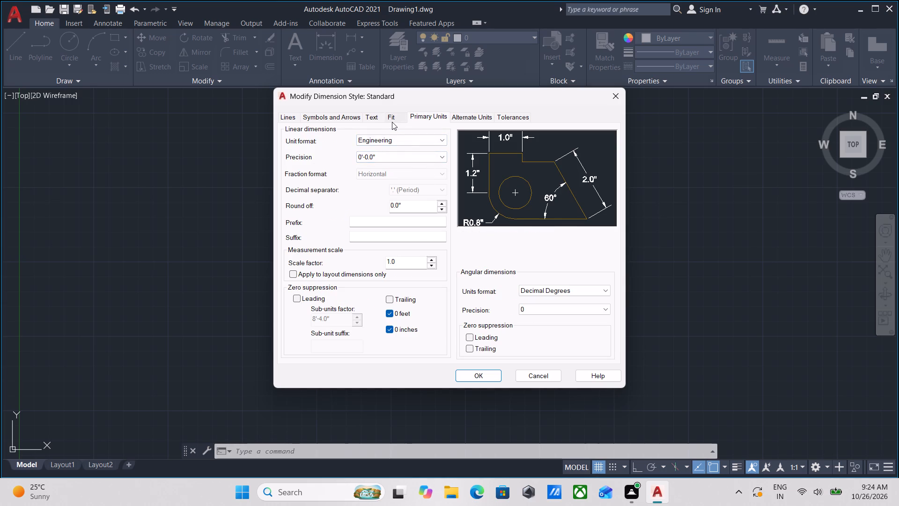
click(392, 122)
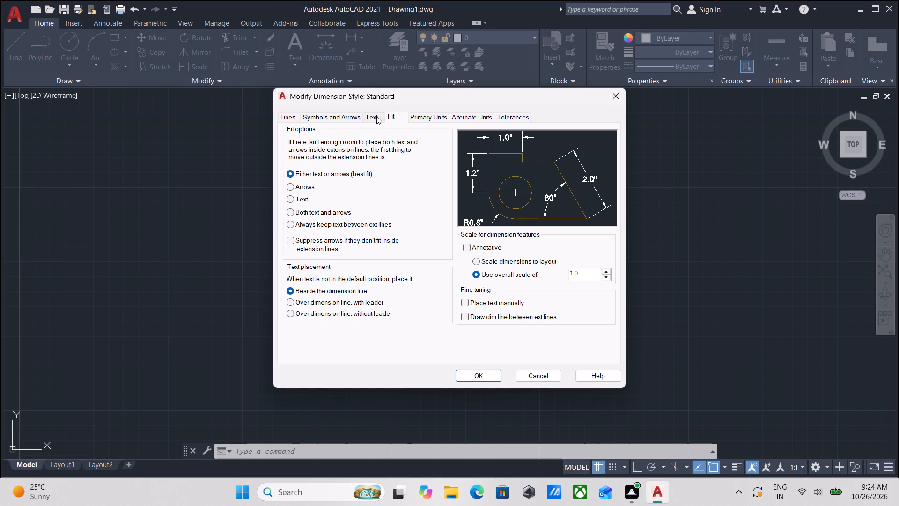
click(376, 116)
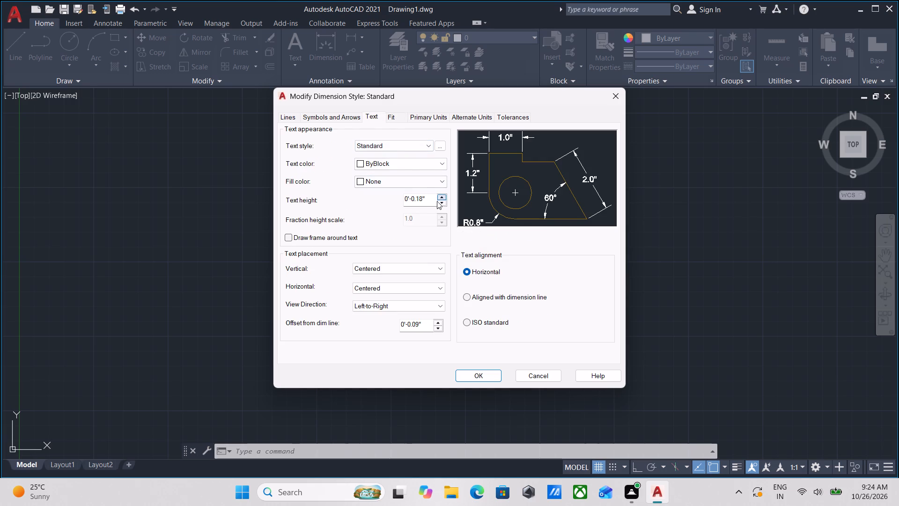
drag(426, 199, 302, 216)
key(6)
key(shift+quotedbl)
Set the Standard dimension style's arrowheads to Architectural tick with a 2" arrow size and finish the style changes.
click(399, 117)
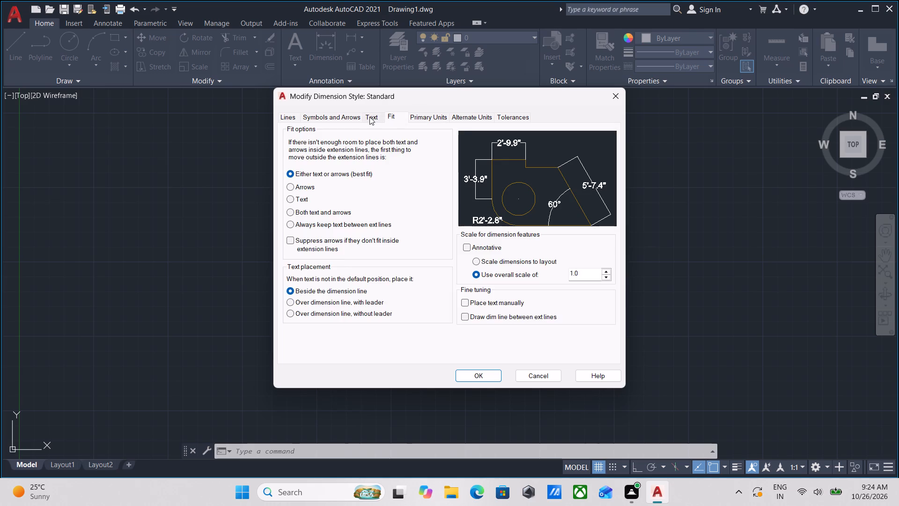
click(369, 117)
click(335, 118)
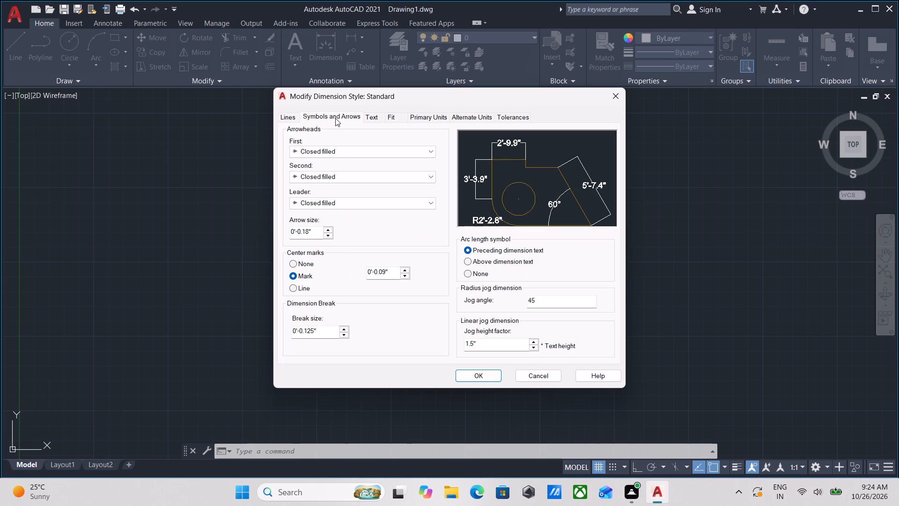
click(340, 157)
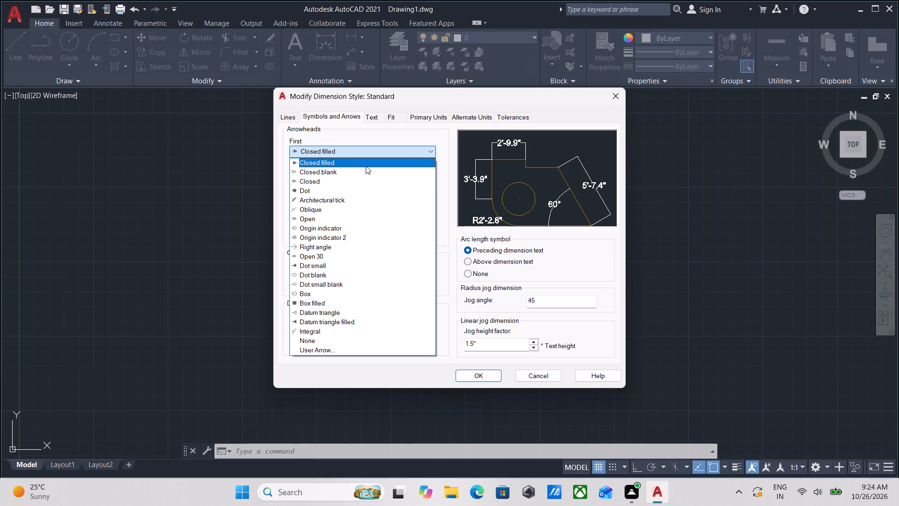
click(333, 198)
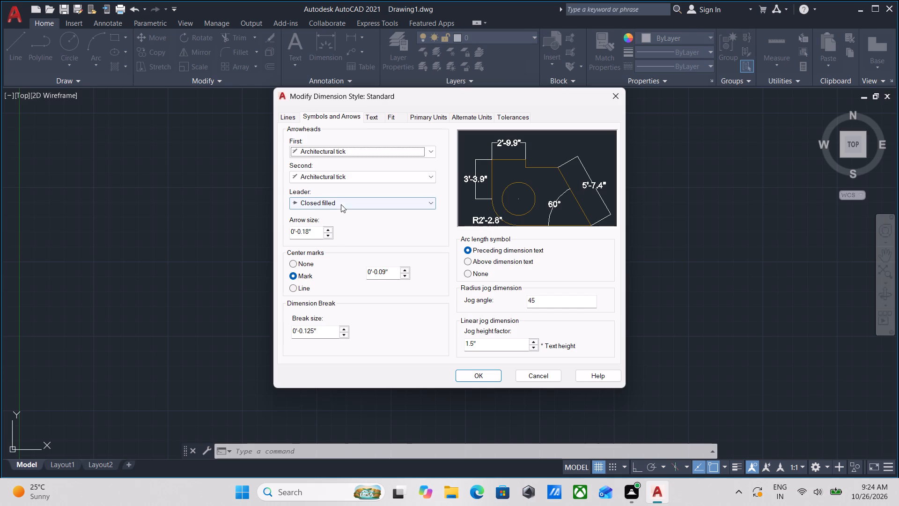
drag(317, 229, 224, 231)
key(3)
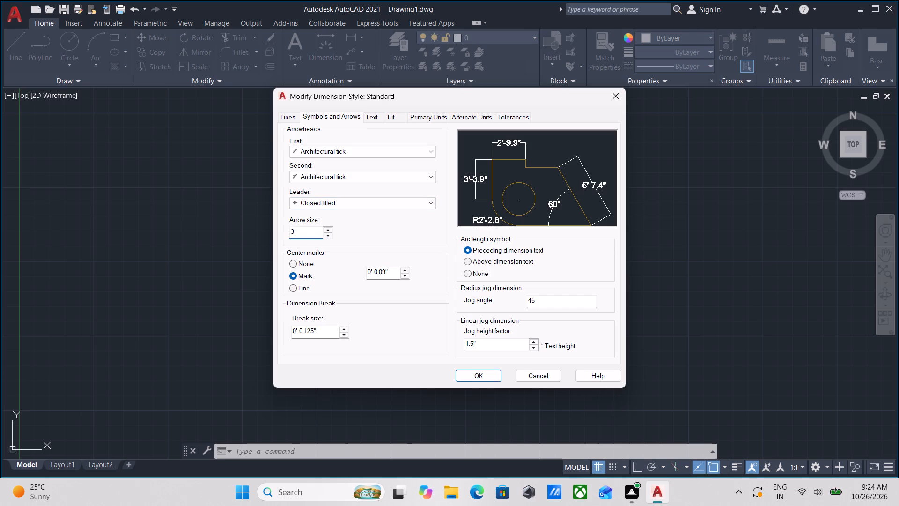
key(BackSpace)
key(BackSpace)
key(2)
key(shift+quotedbl)
click(488, 379)
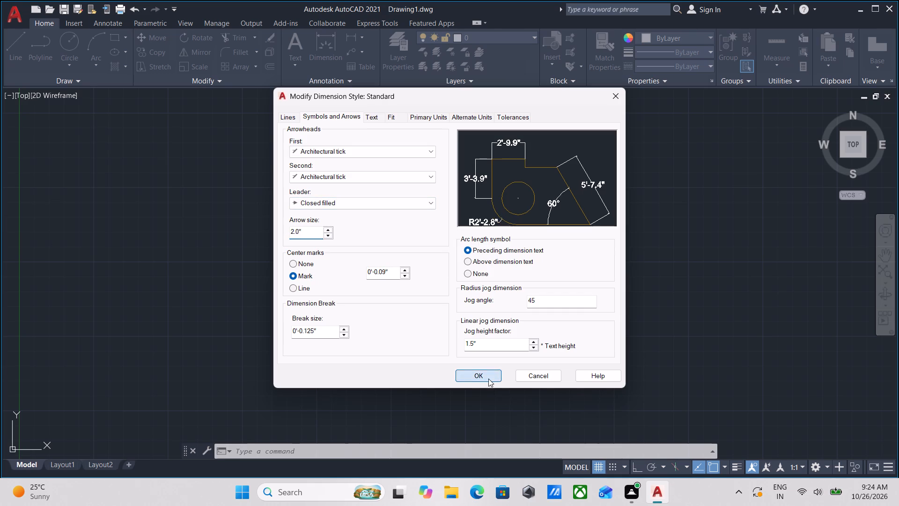
click(518, 331)
Draw one vertical and one horizontal construction line through a common point with Ortho on.
scroll(413, 257, down, 1)
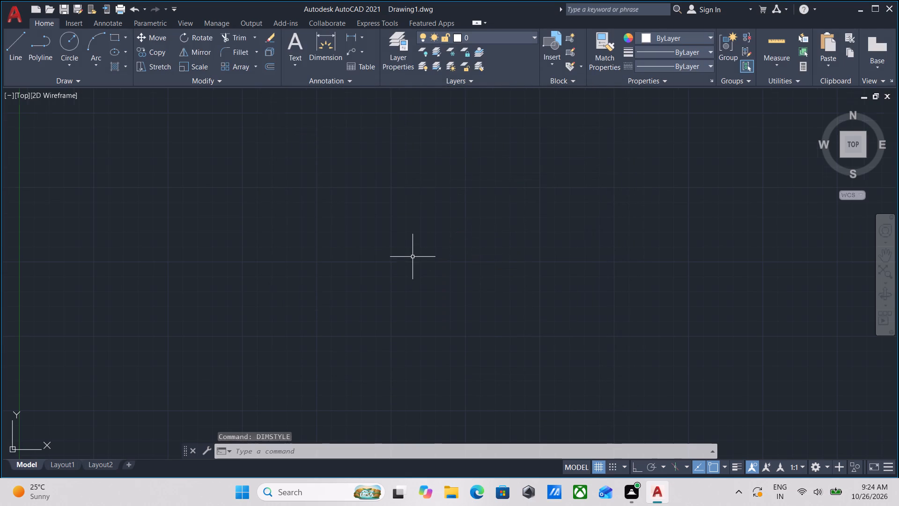
text(xl)
key(Return)
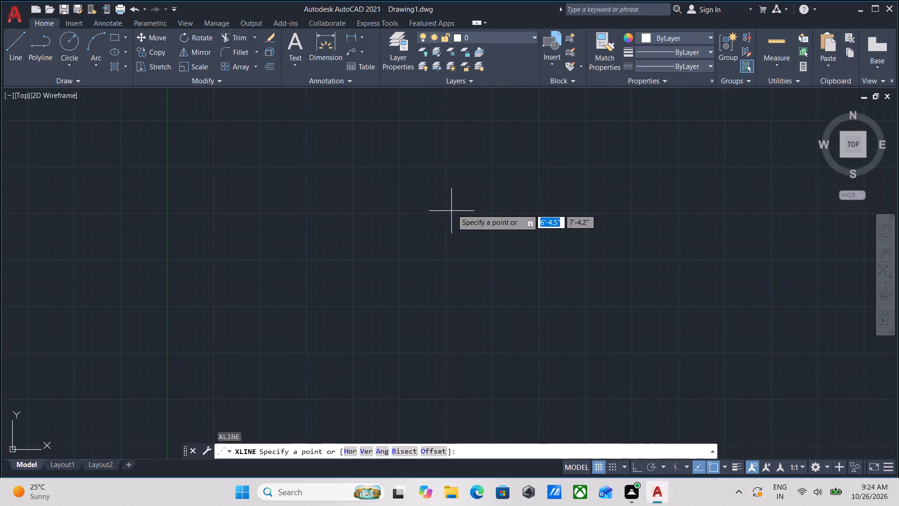
click(454, 203)
key(F8)
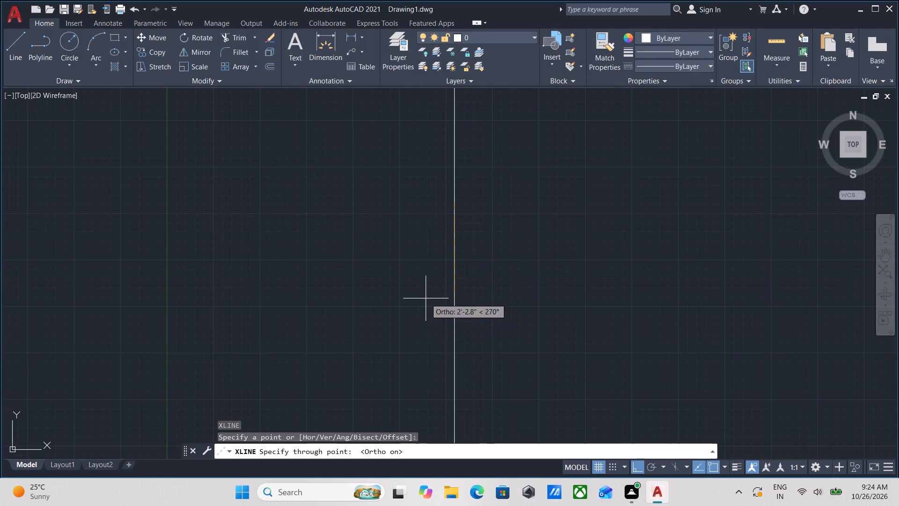
click(420, 289)
click(600, 177)
key(Escape)
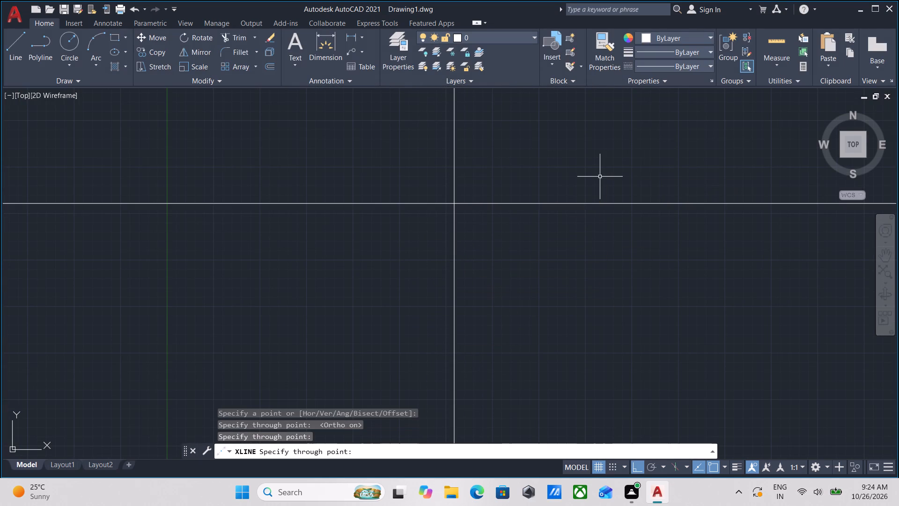
Set the current lineweight to 0.25 mm.
click(700, 62)
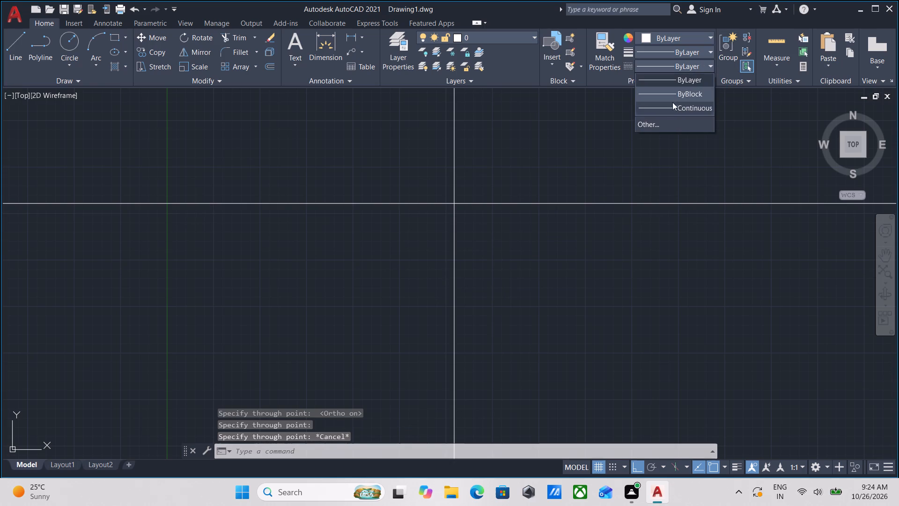
click(686, 52)
click(688, 51)
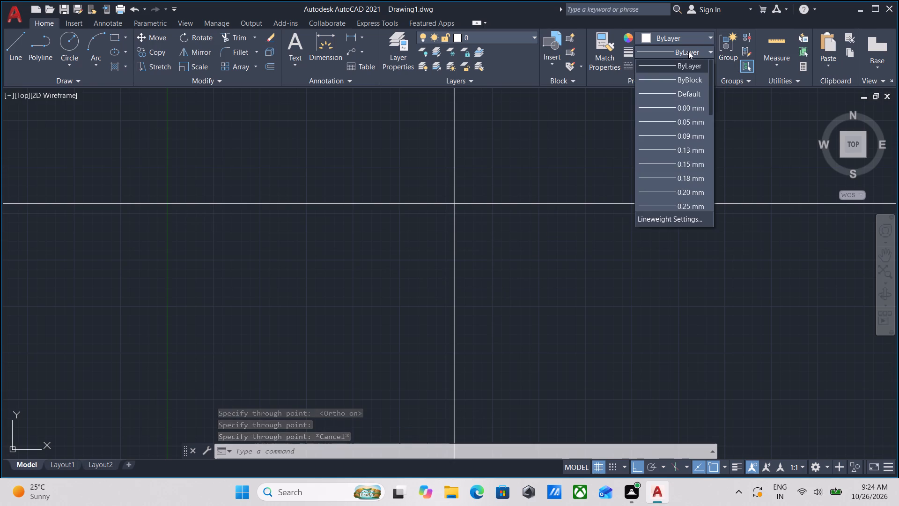
scroll(680, 148, down, 1)
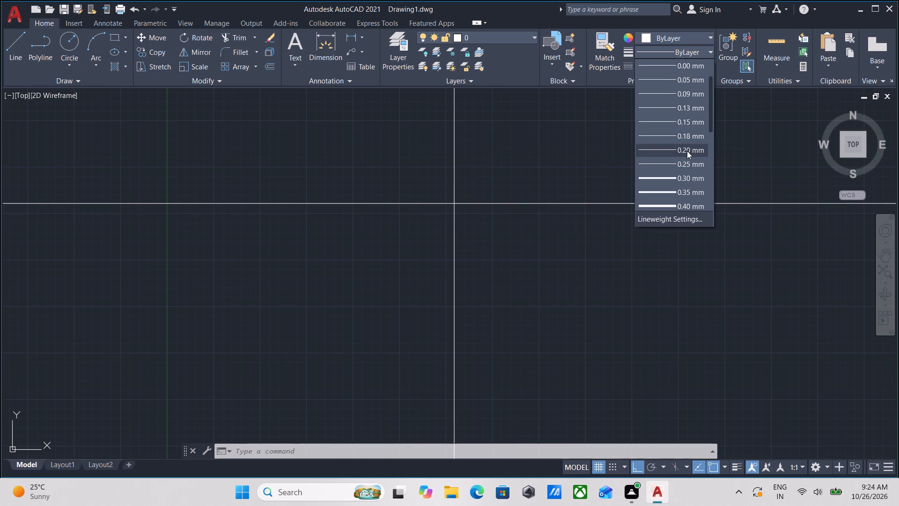
click(683, 162)
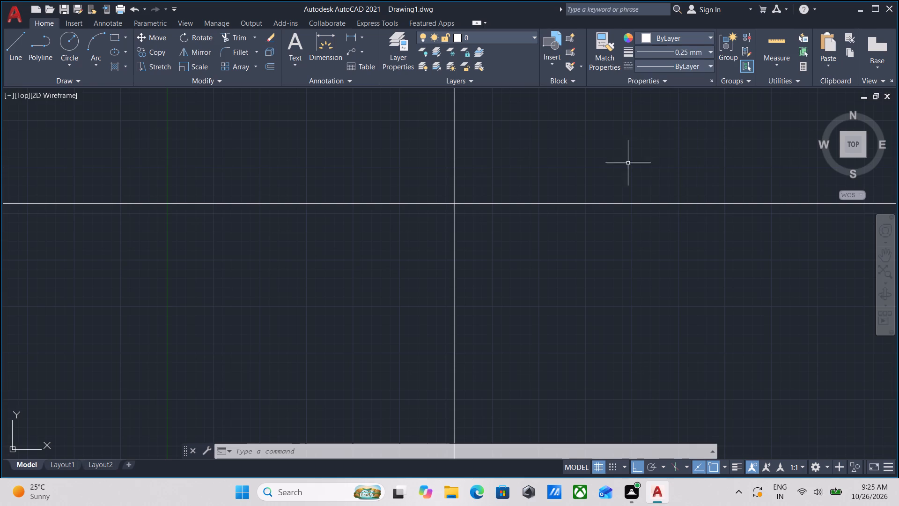
Move both construction lines horizontally, from their intersection to a point far out in the positive X direction.
scroll(432, 177, up, 2)
scroll(481, 198, down, 2)
middle_drag(481, 198, 379, 275)
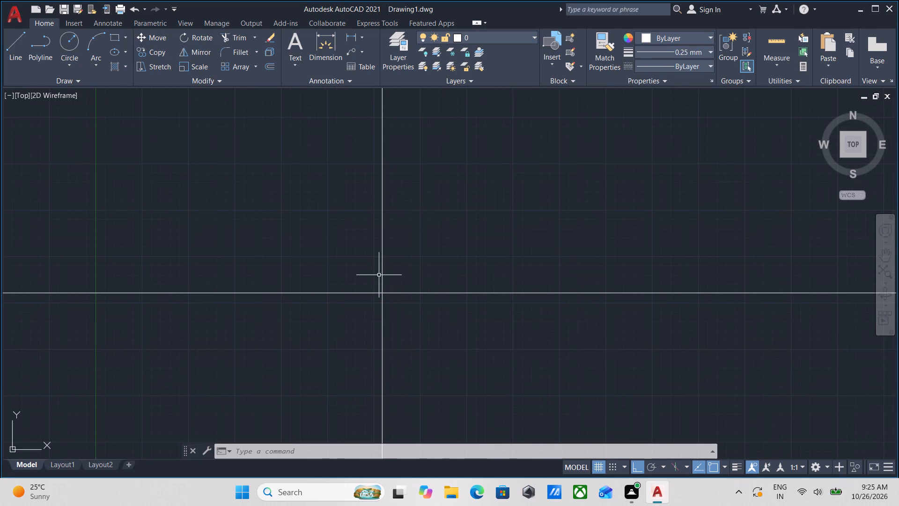
scroll(401, 328, down, 1)
middle_drag(401, 328, 467, 397)
scroll(475, 337, down, 6)
middle_click(494, 331)
middle_drag(500, 327, 461, 404)
scroll(461, 404, up, 6)
scroll(461, 404, down, 2)
middle_drag(461, 404, 528, 232)
scroll(503, 288, up, 1)
scroll(437, 376, up, 1)
middle_drag(436, 377, 436, 373)
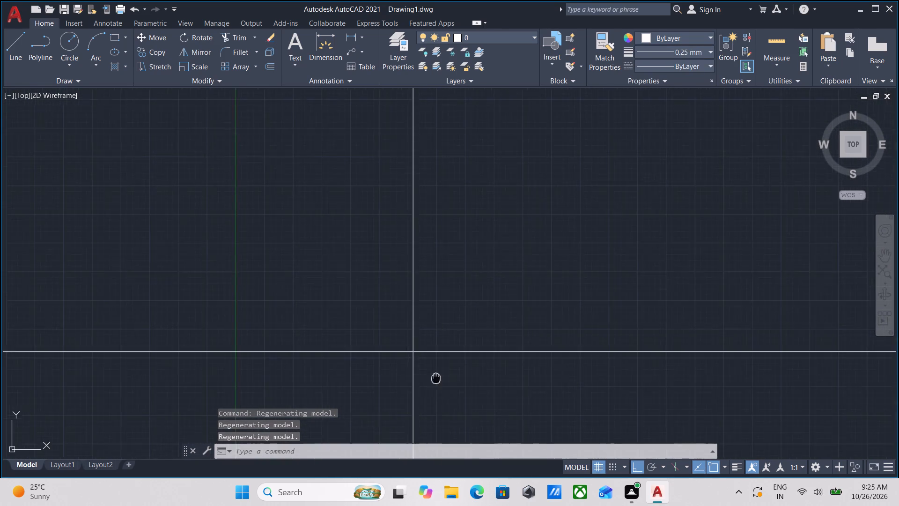
middle_drag(436, 373, 461, 304)
click(462, 334)
click(394, 216)
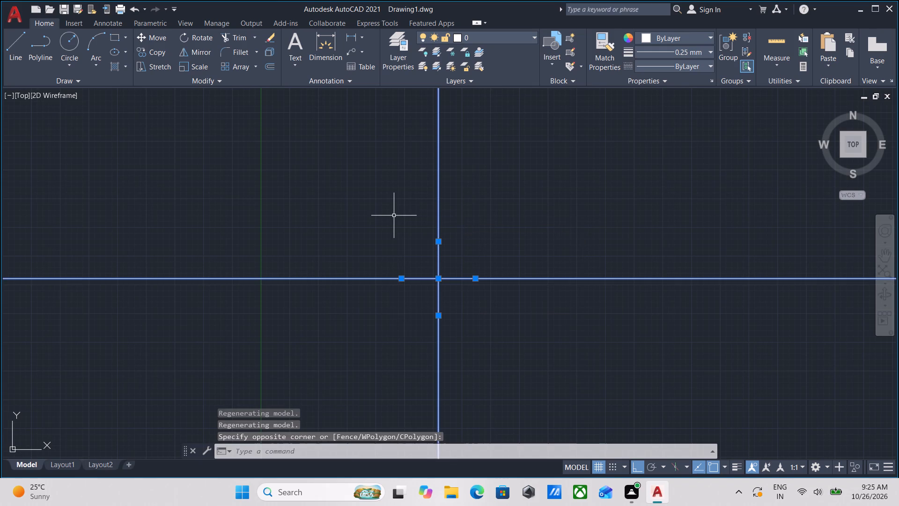
key(m)
key(Return)
click(436, 278)
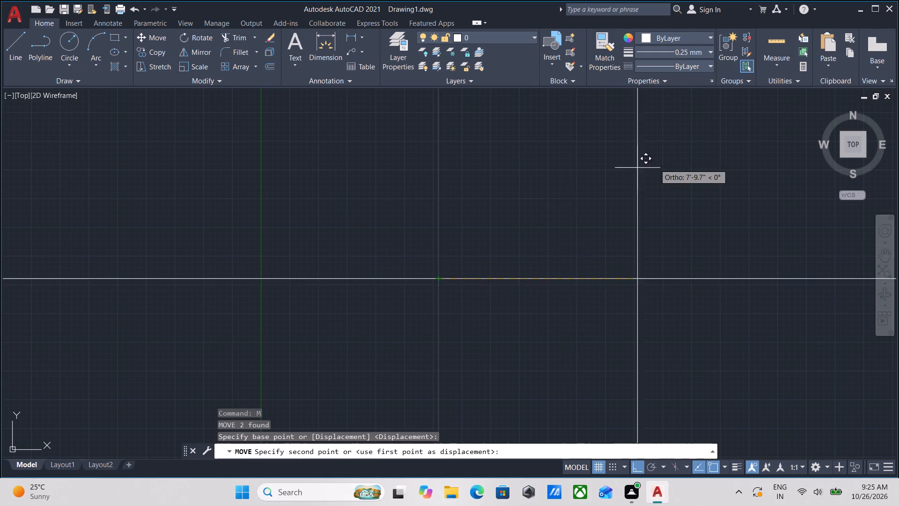
scroll(656, 164, down, 2)
middle_drag(647, 170, 277, 239)
scroll(656, 270, down, 3)
middle_drag(652, 271, 367, 329)
scroll(399, 323, up, 1)
scroll(636, 302, down, 1)
middle_drag(636, 302, 632, 304)
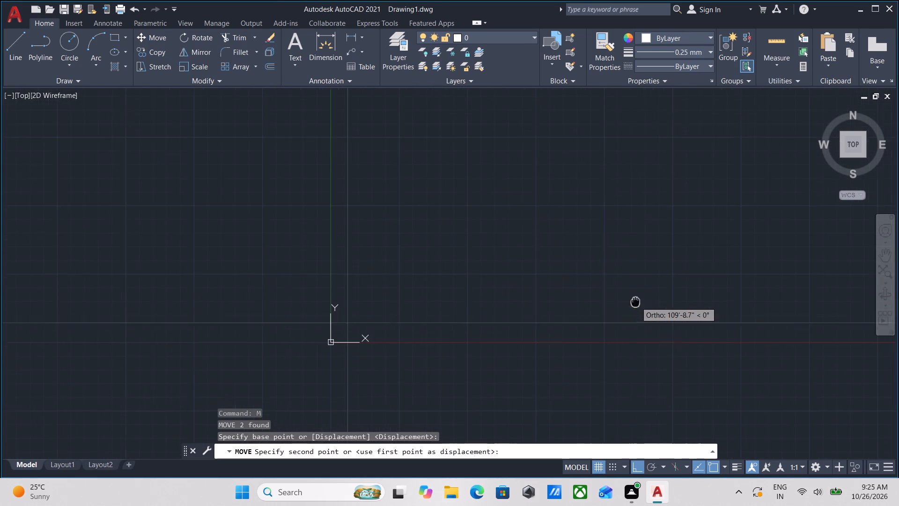
middle_drag(632, 304, 309, 368)
click(574, 347)
Offset the horizontal construction line 8" upward.
scroll(615, 401, down, 3)
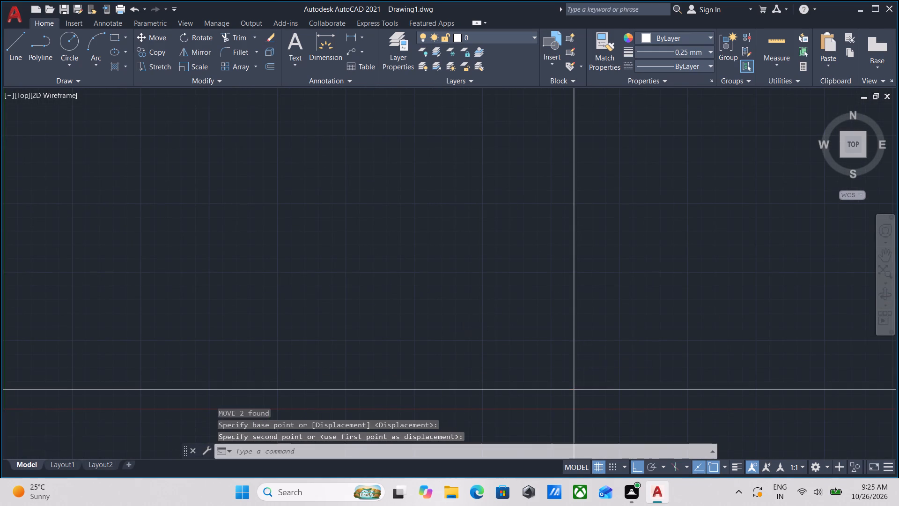
middle_drag(615, 401, 603, 362)
scroll(601, 356, up, 5)
scroll(528, 363, up, 3)
middle_drag(545, 275, 513, 385)
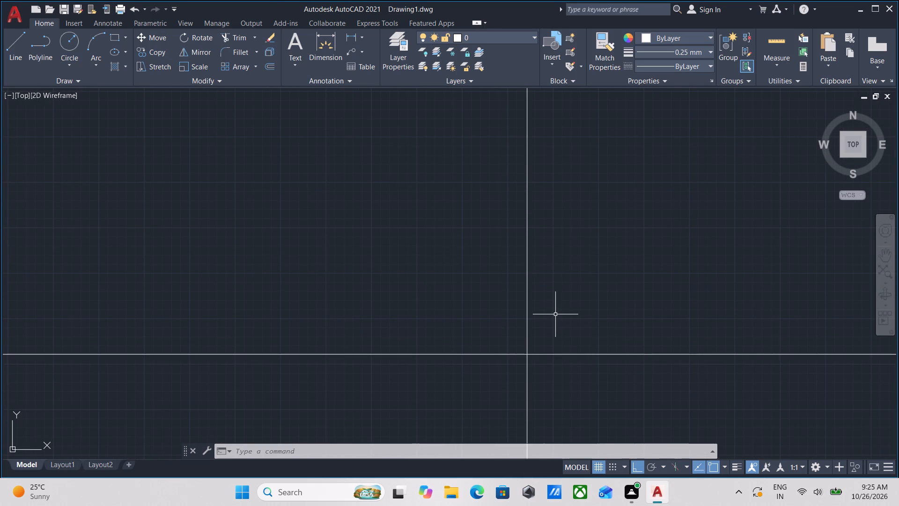
click(483, 373)
click(420, 318)
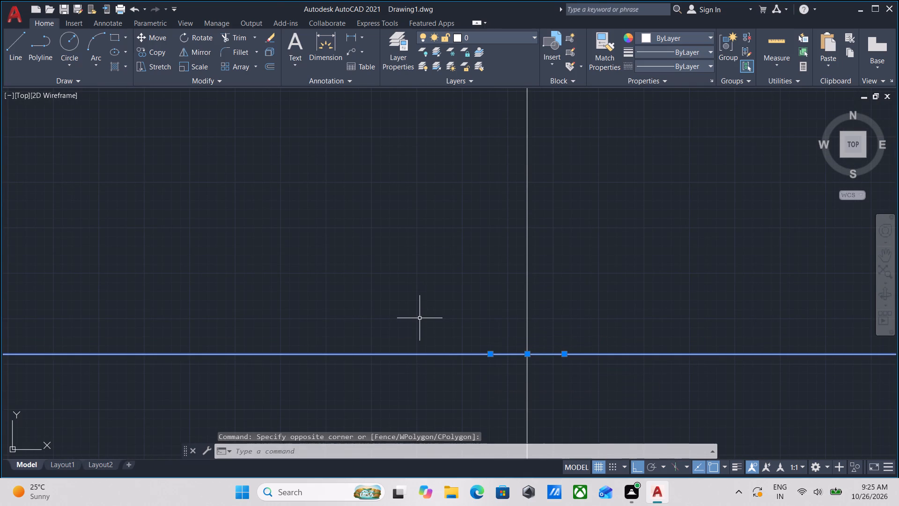
key(o)
key(Return)
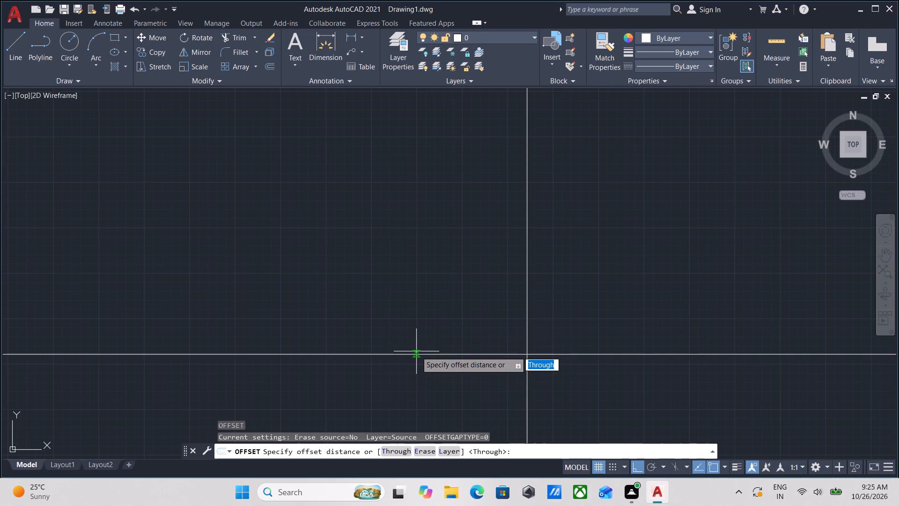
click(416, 351)
click(416, 307)
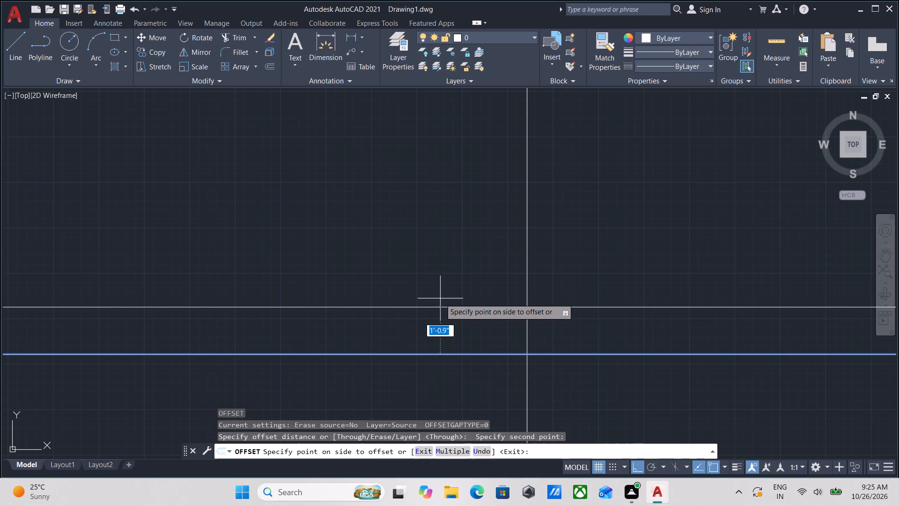
key(8)
key(shift+quotedbl)
key(Return)
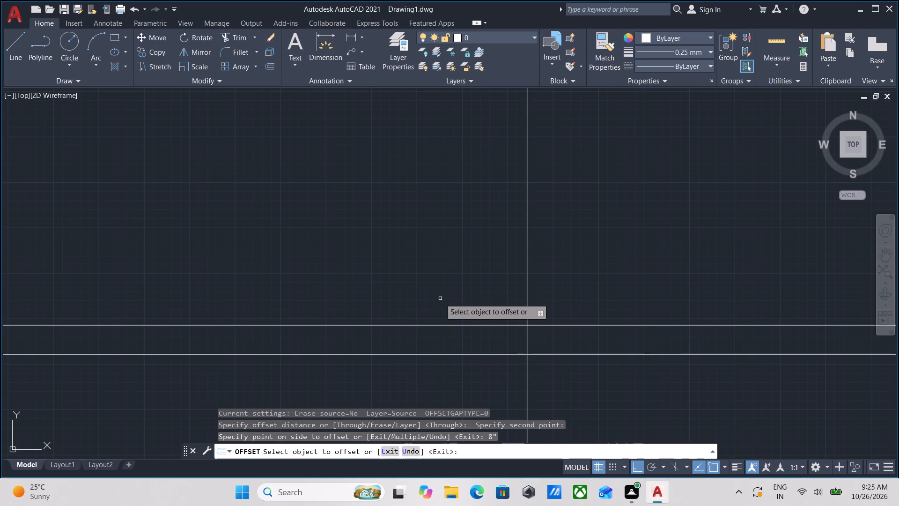
Offset the original vertical construction line 8" to its left.
click(527, 272)
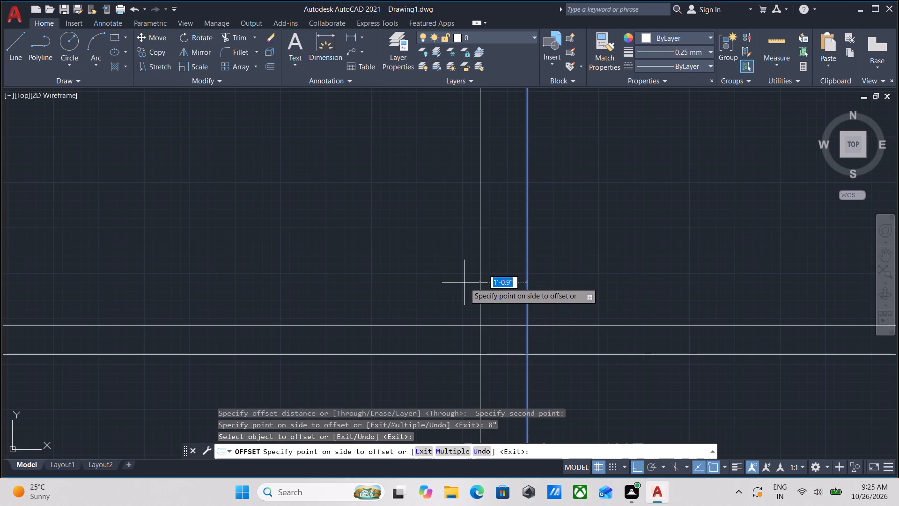
key(8)
key(shift+quotedbl)
key(Return)
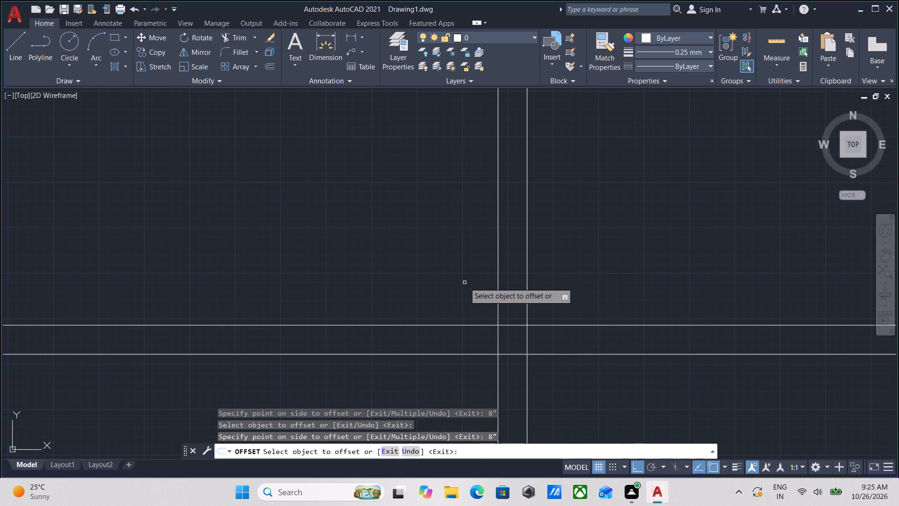
scroll(464, 283, down, 4)
middle_drag(464, 283, 434, 394)
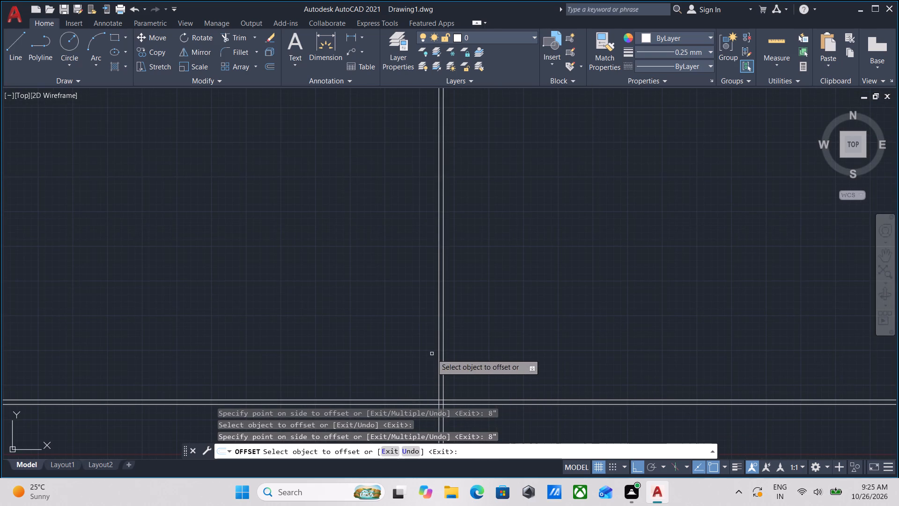
key(Escape)
Offset the upper line of the 8" horizontal wall pair 14' upward.
scroll(418, 374, up, 2)
middle_drag(418, 374, 497, 277)
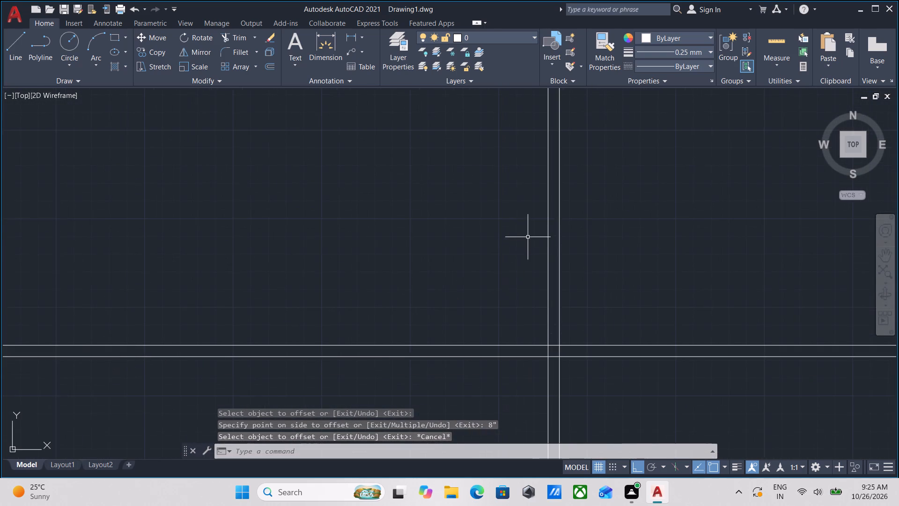
scroll(532, 235, down, 2)
middle_drag(543, 213, 572, 172)
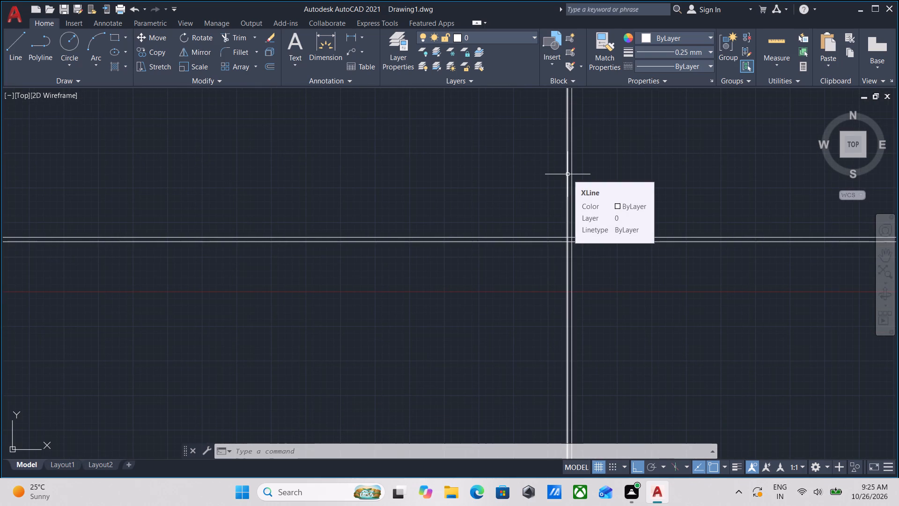
middle_drag(514, 240, 509, 312)
click(509, 311)
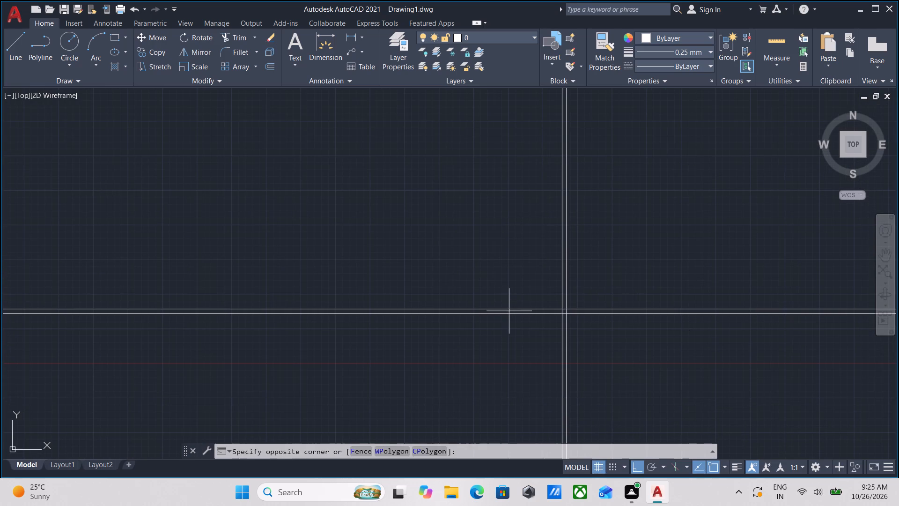
click(476, 278)
key(o)
key(Return)
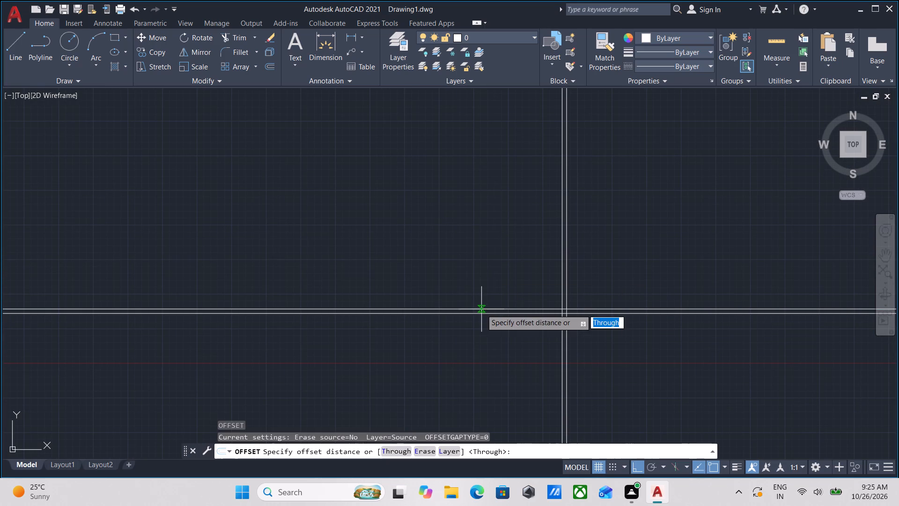
click(482, 308)
click(482, 256)
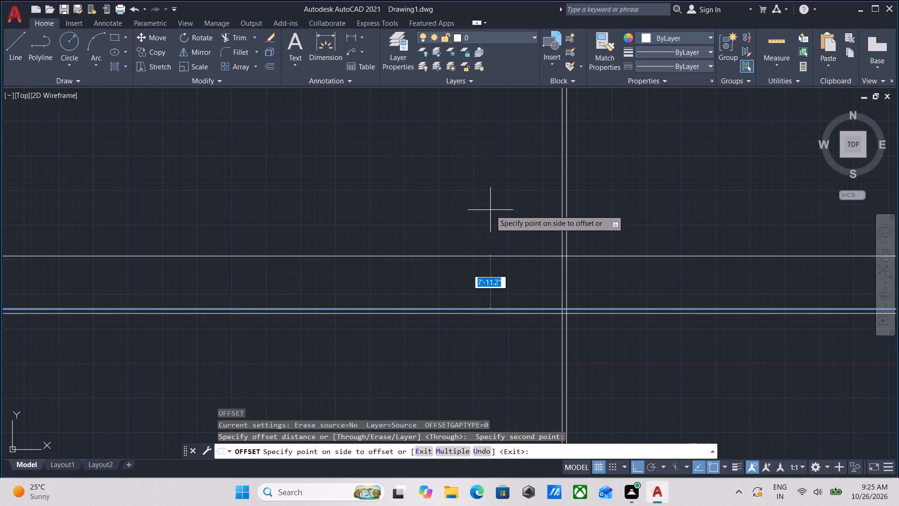
text(14')
key(Return)
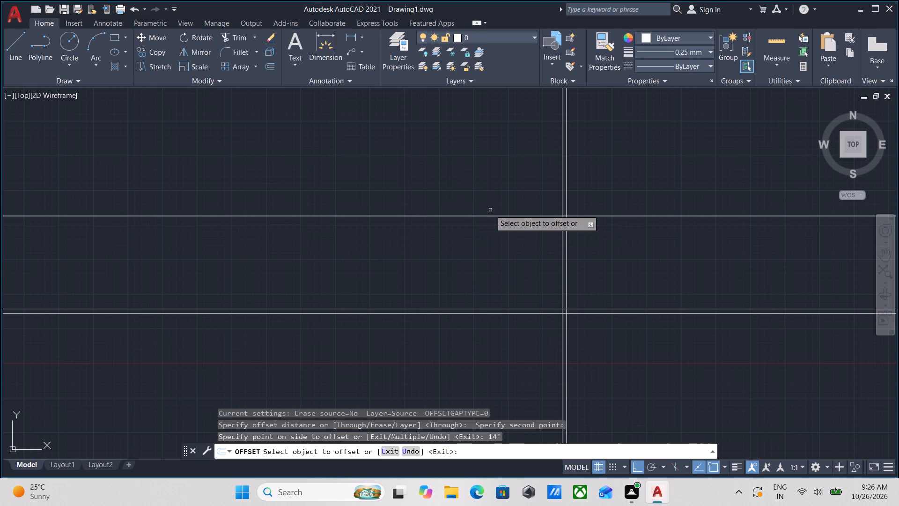
Offset the topmost horizontal construction line 4" upward to form a thin wall.
click(492, 216)
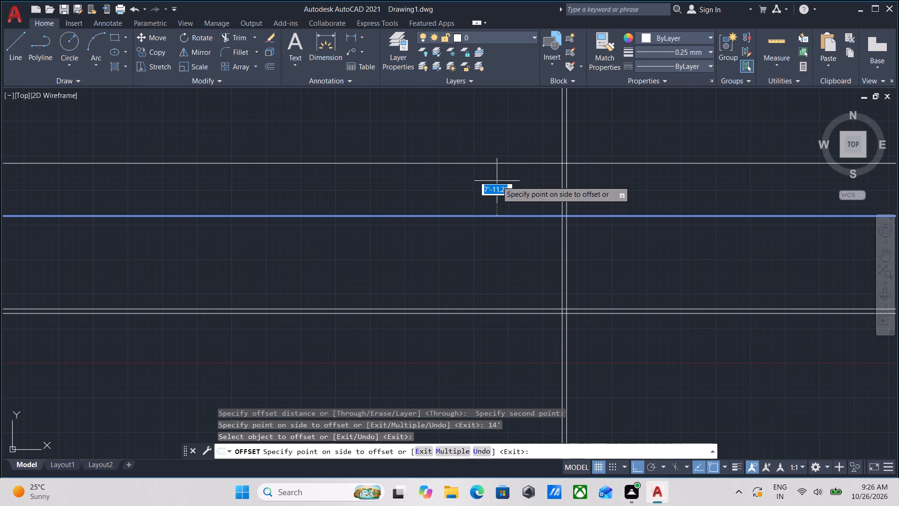
key(4)
key(shift+quotedbl)
key(Return)
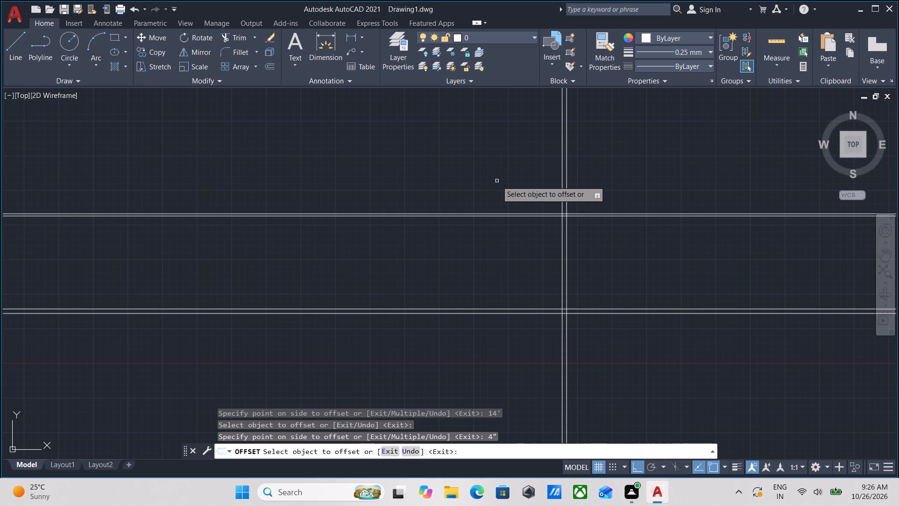
Offset the upper line of the 4" horizontal wall pair 7'10" upward.
scroll(552, 213, up, 3)
middle_drag(535, 201, 440, 264)
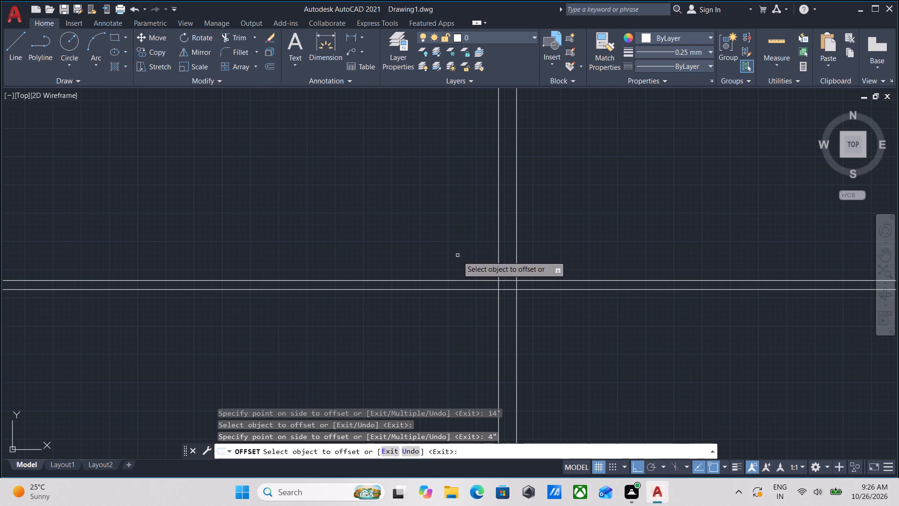
click(442, 281)
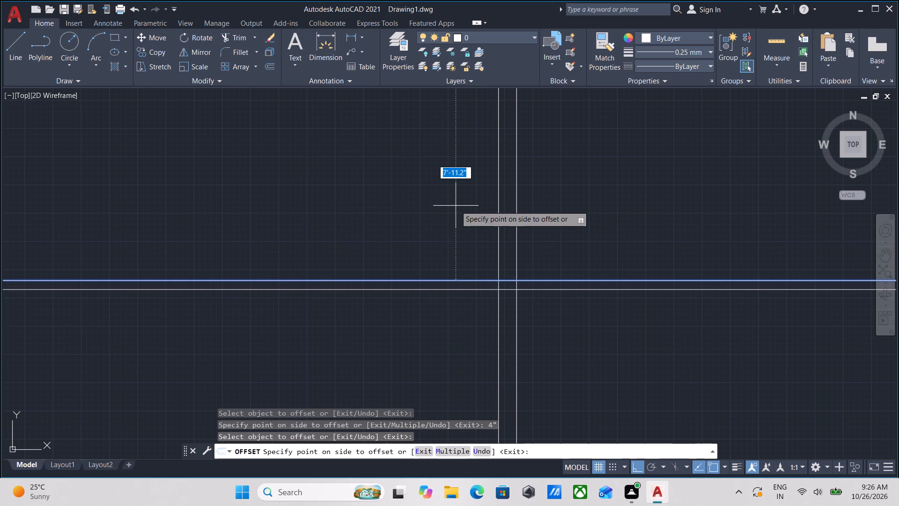
text(7')
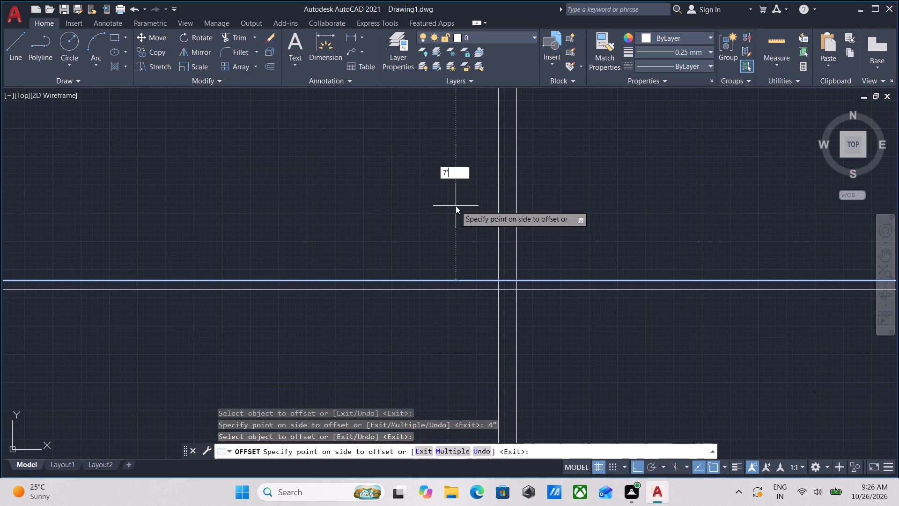
text(10")
key(Return)
Offset the single horizontal line above the 4" wall 8" upward to form a wall pair.
scroll(456, 206, down, 5)
middle_drag(390, 189, 382, 294)
scroll(381, 308, up, 1)
middle_drag(382, 294, 374, 365)
scroll(384, 366, up, 4)
middle_drag(419, 327, 315, 351)
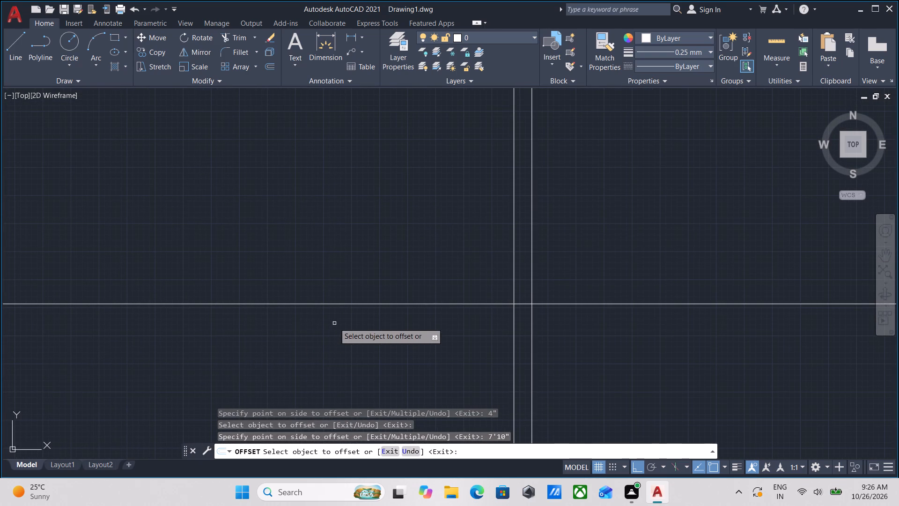
click(346, 304)
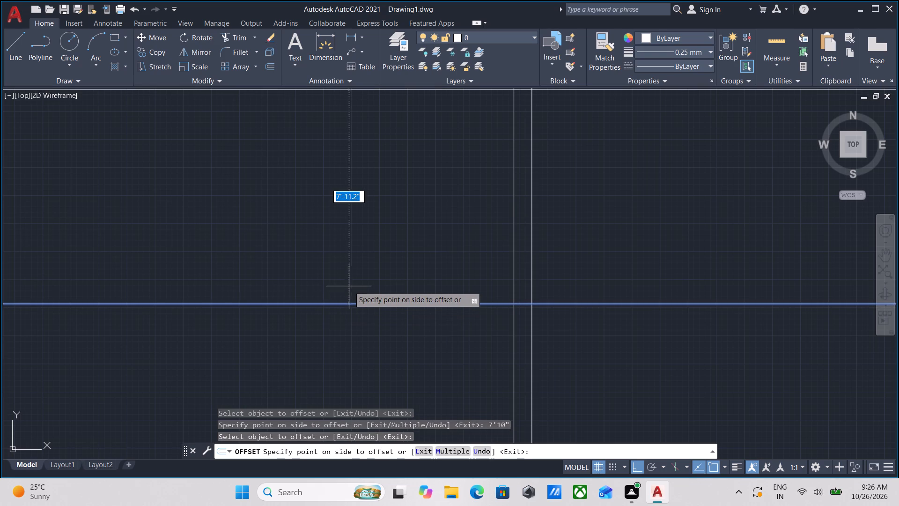
key(8)
key(shift+quotedbl)
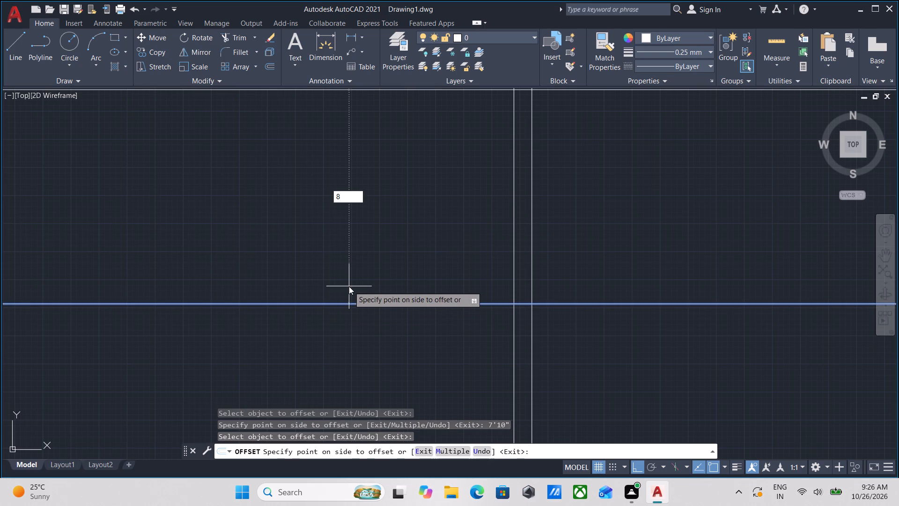
key(backslash)
key(BackSpace)
key(Return)
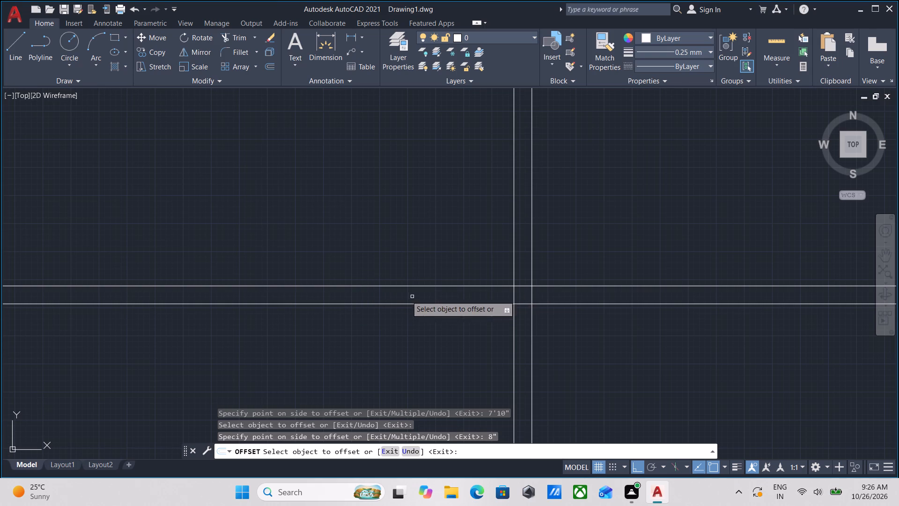
Offset the upper line of the topmost 8" horizontal wall pair 6'7" upward.
middle_drag(399, 296, 359, 361)
click(378, 350)
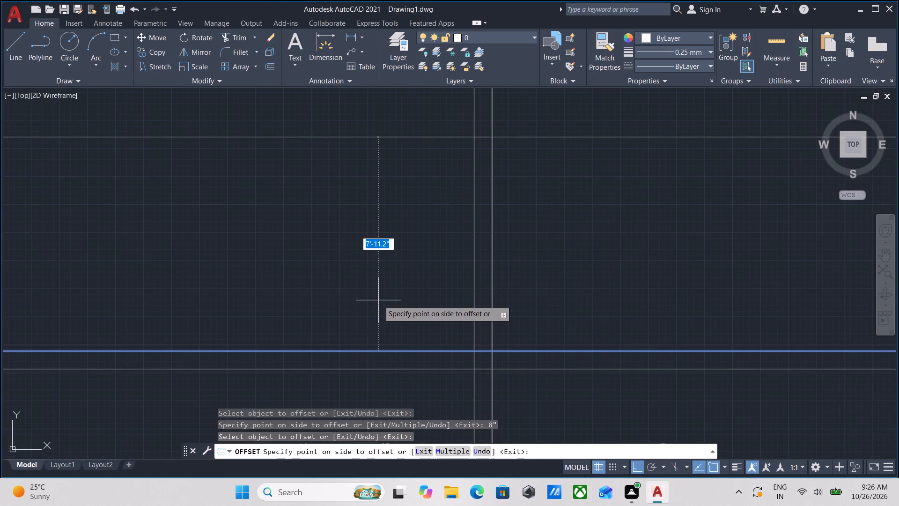
key(6)
key(apostrophe)
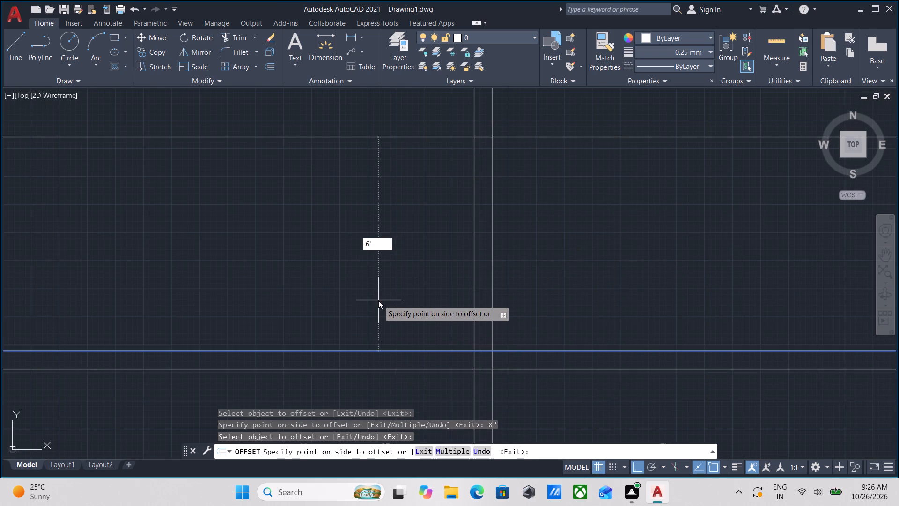
text(7")
key(Return)
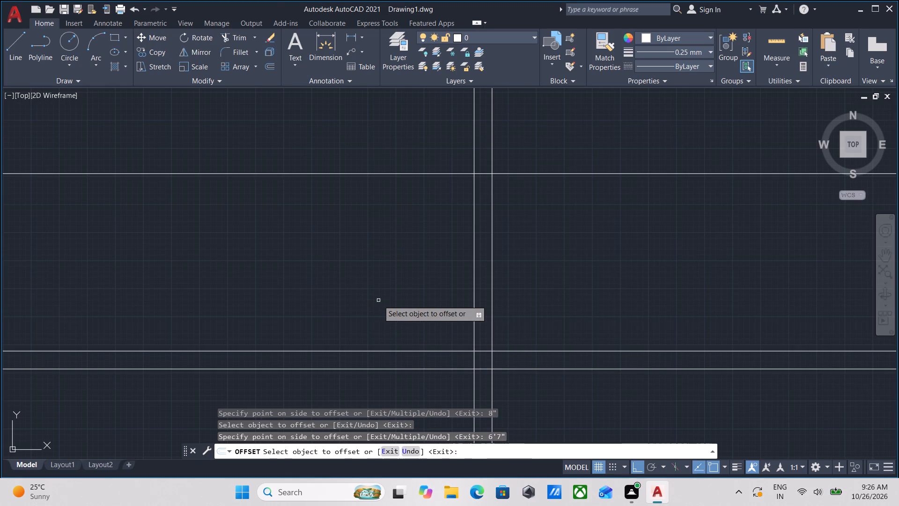
Offset the topmost horizontal construction line 8" upward to form another wall pair.
middle_drag(378, 300, 372, 474)
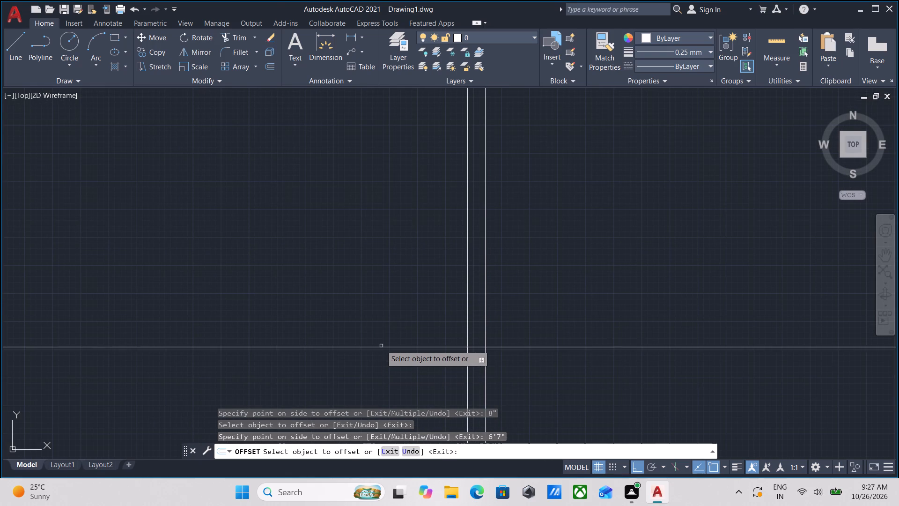
click(381, 345)
click(385, 346)
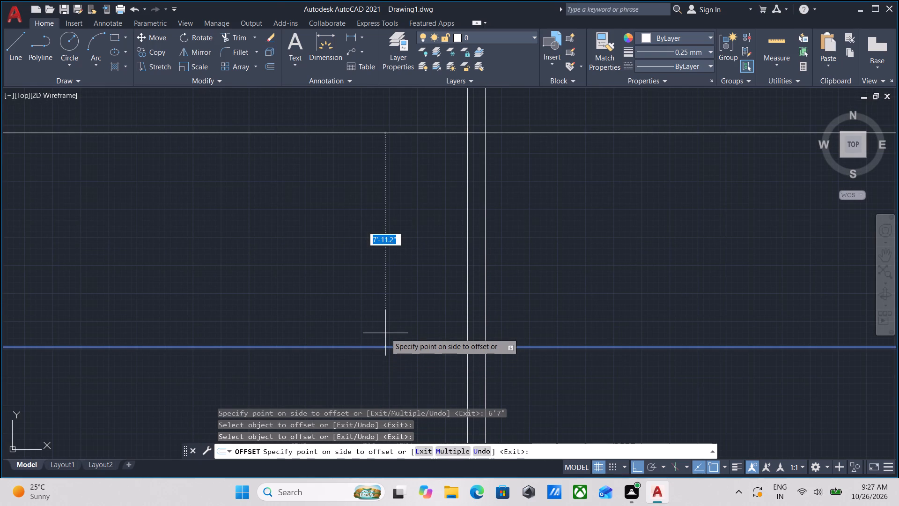
text(8")
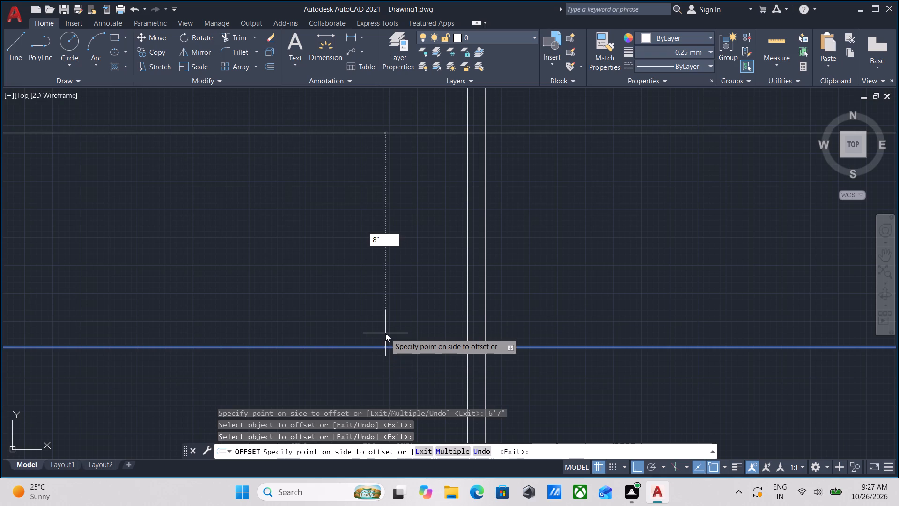
key(Return)
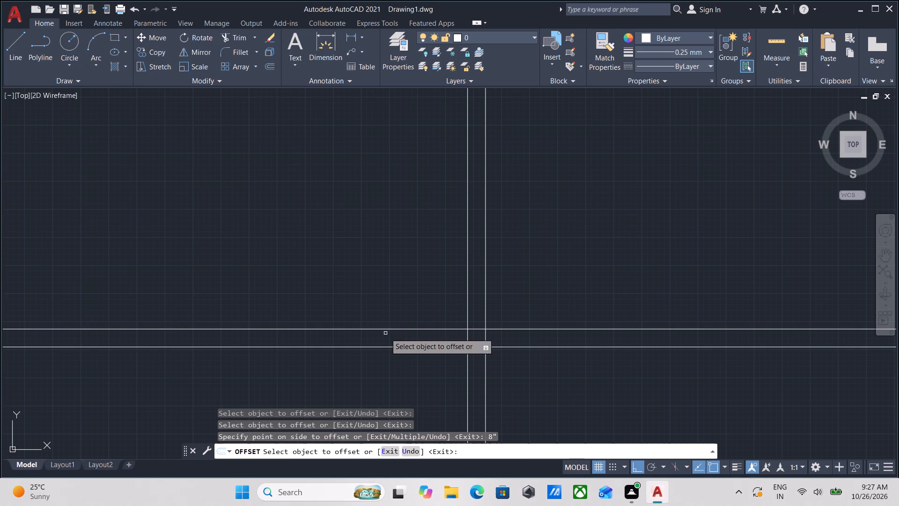
Offset the upper line of the topmost 8" wall pair 6'7" upward.
click(385, 333)
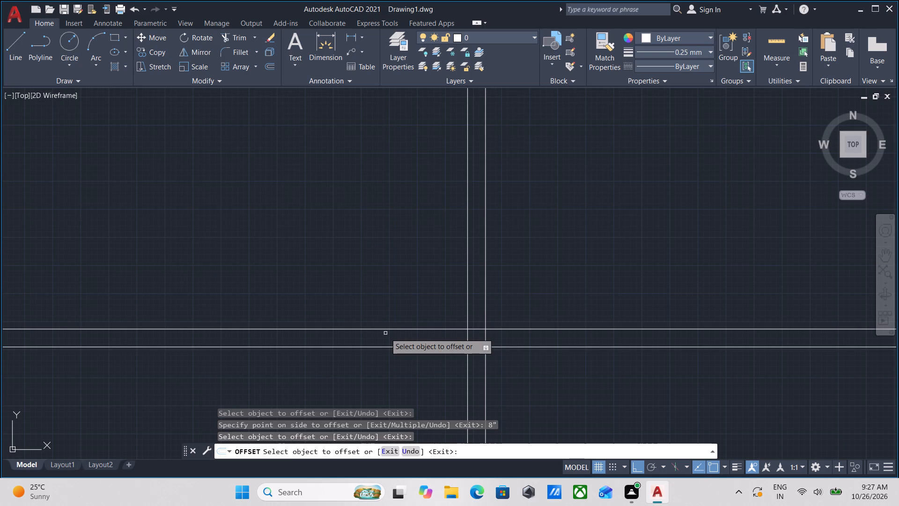
middle_drag(389, 269, 391, 386)
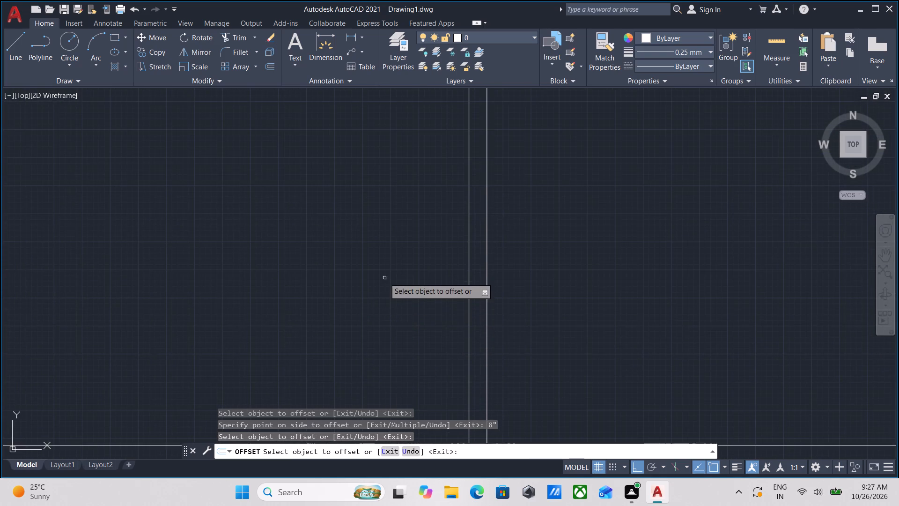
scroll(384, 278, down, 5)
scroll(377, 291, up, 3)
click(376, 301)
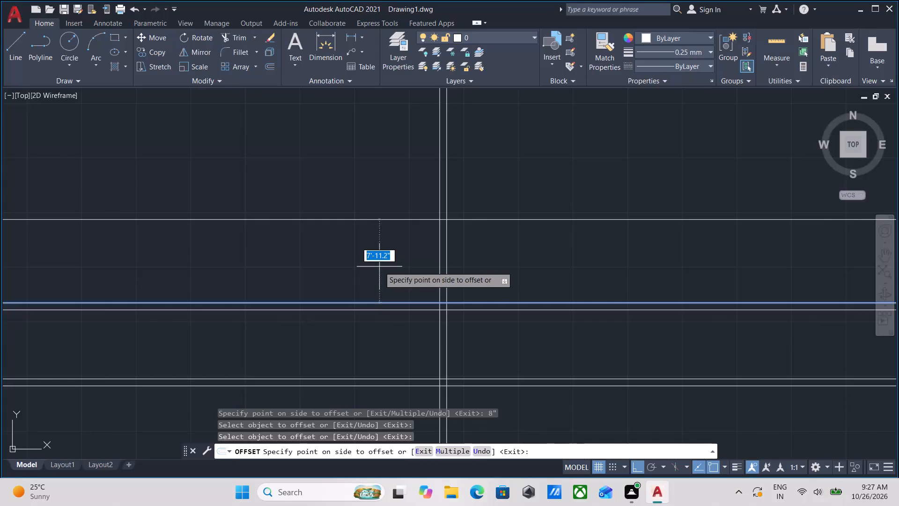
key(6)
text('7)
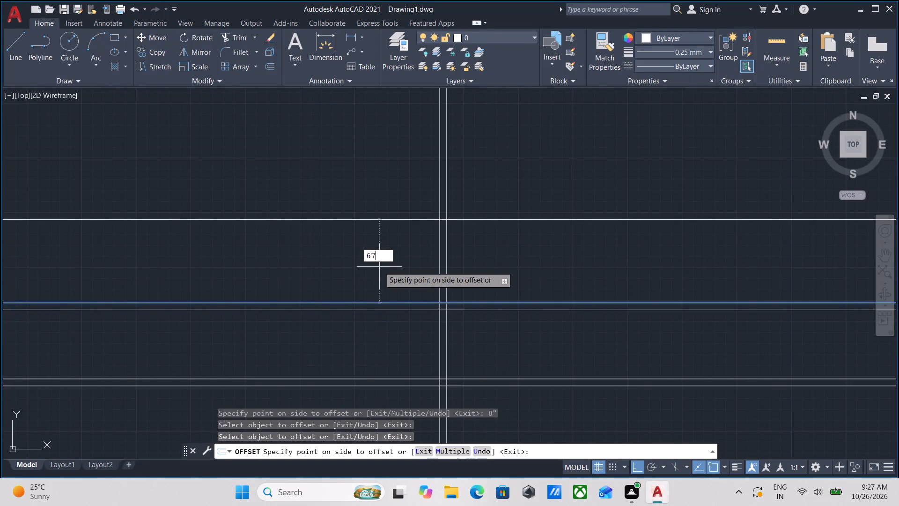
key(shift+quotedbl)
key(Return)
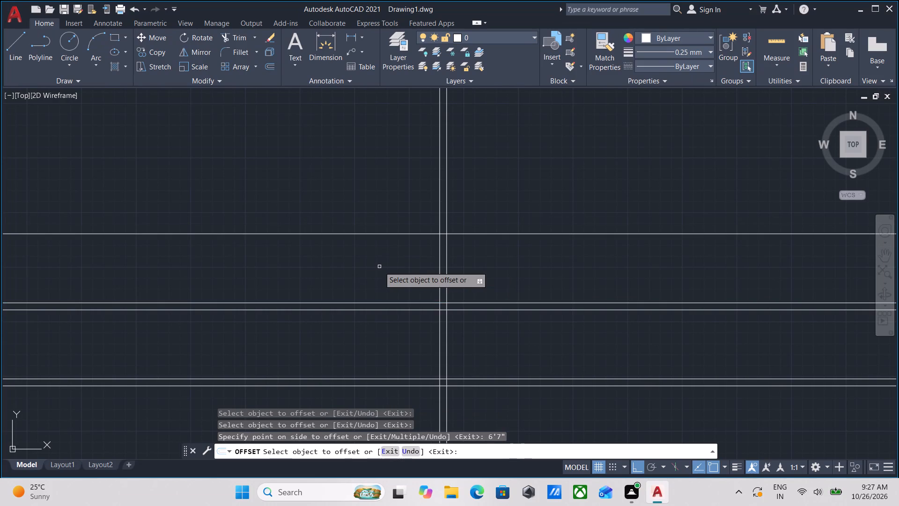
Offset the topmost horizontal construction line 4" upward to form a thin wall pair.
middle_drag(379, 267, 390, 335)
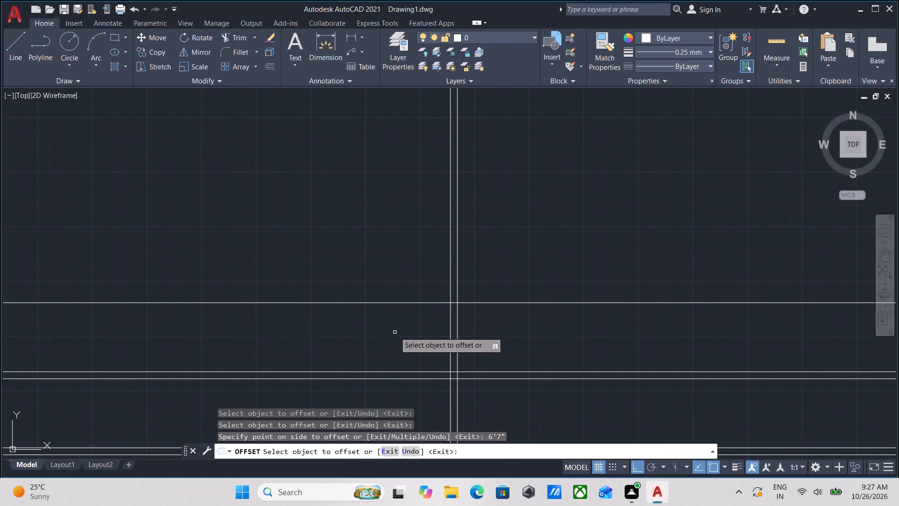
click(406, 301)
click(404, 303)
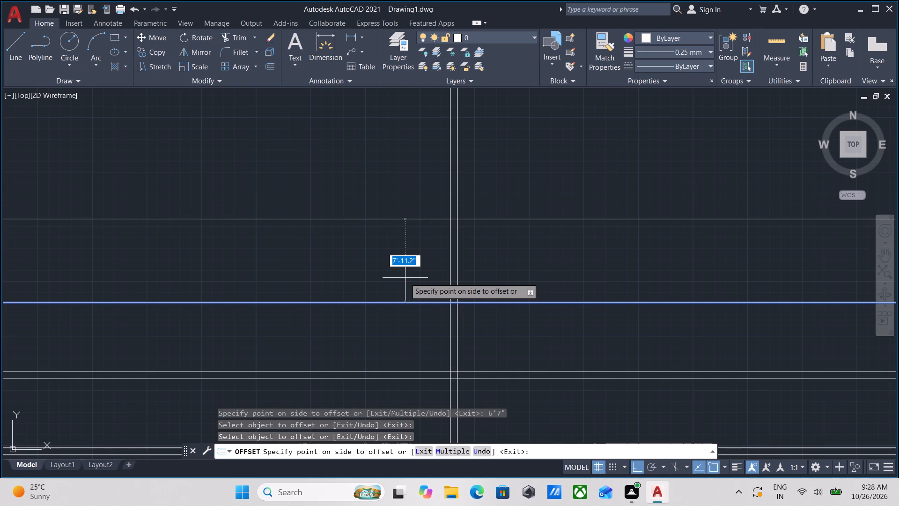
key(4)
key(shift+quotedbl)
key(Return)
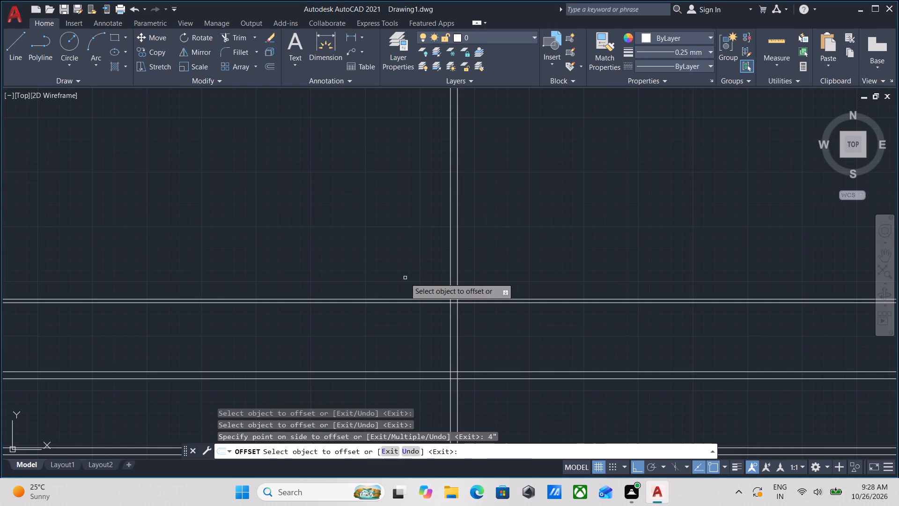
Offset the upper line of the topmost 4" horizontal wall pair 5'5" upward.
scroll(406, 277, down, 2)
scroll(406, 277, up, 5)
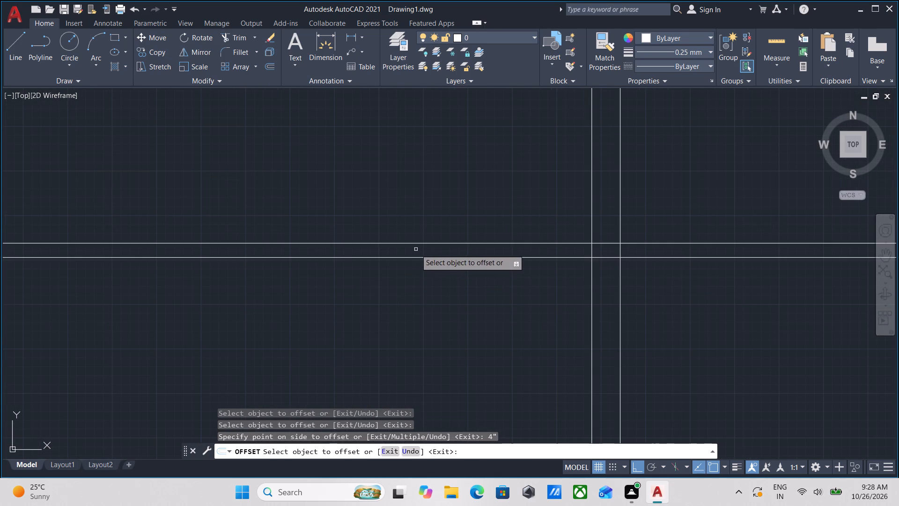
click(417, 244)
scroll(416, 212, down, 1)
middle_drag(416, 212, 424, 277)
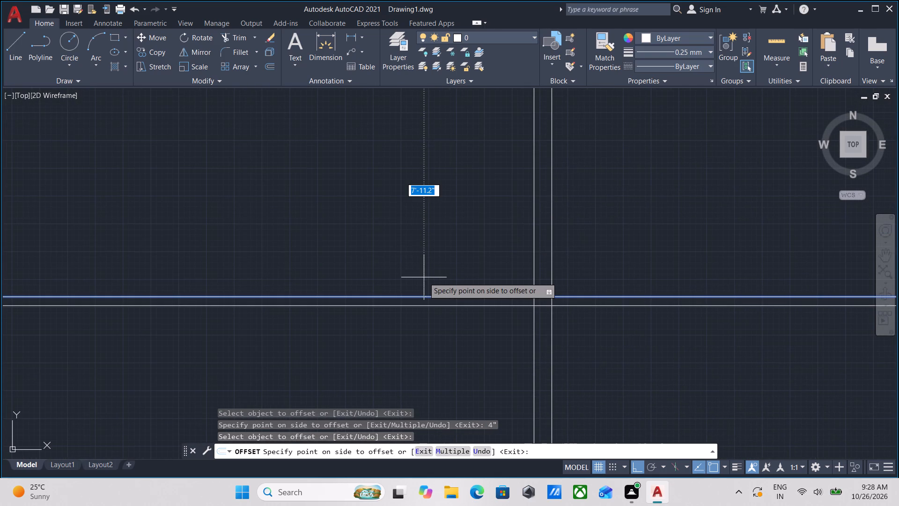
text(5'5)
key(shift+quotedbl)
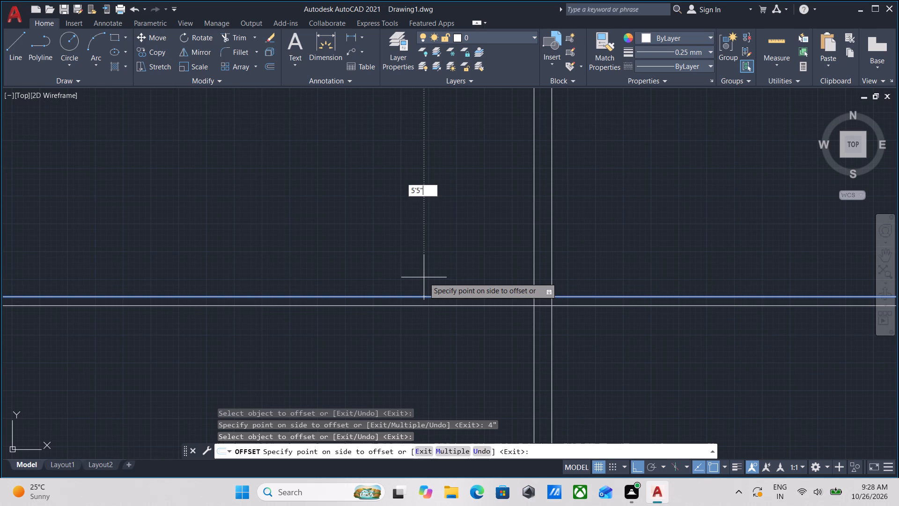
key(Return)
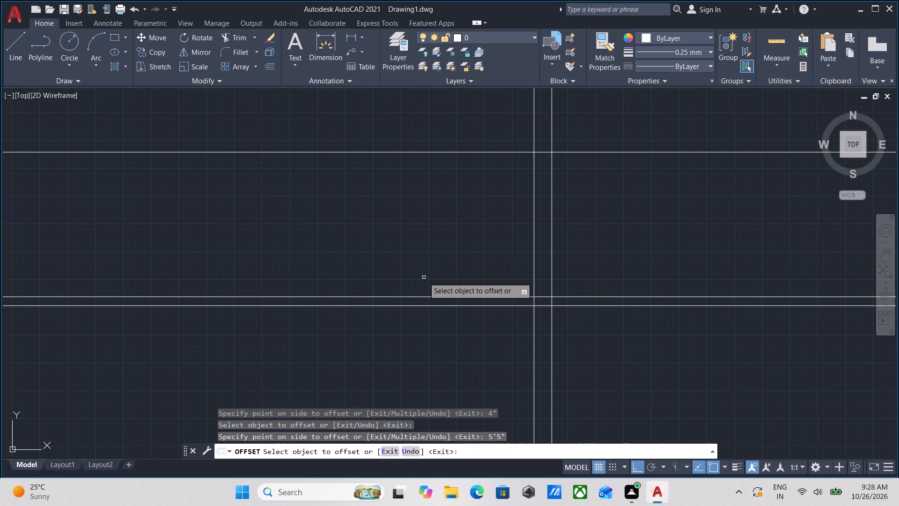
Offset the topmost horizontal construction line 8" upward to form another wall pair.
middle_drag(424, 277, 429, 362)
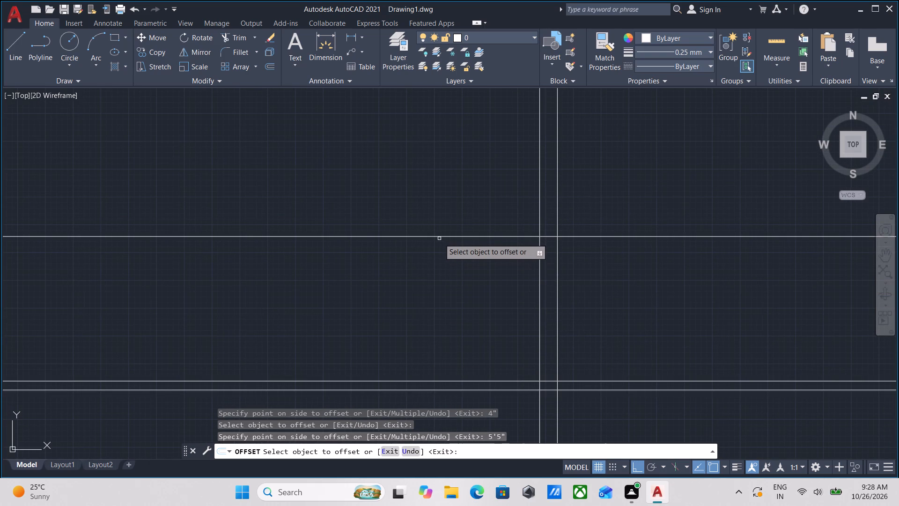
click(439, 236)
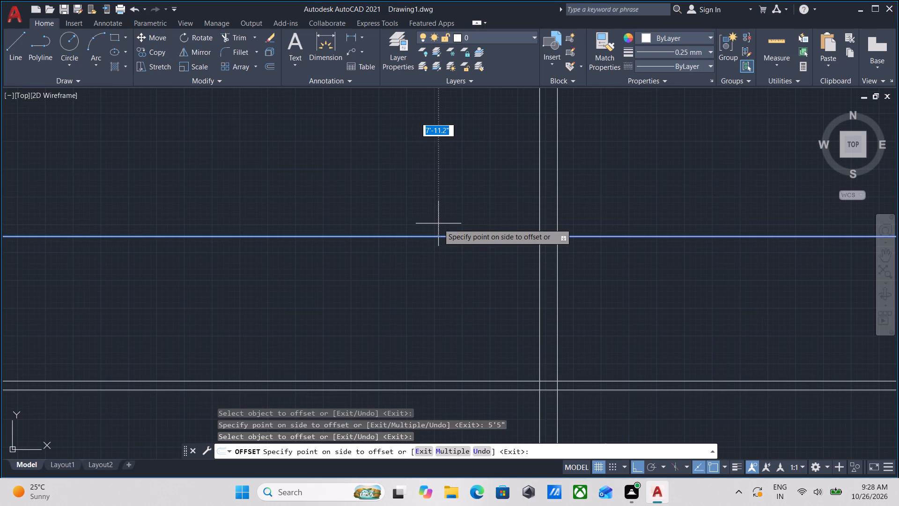
key(8)
key(shift+quotedbl)
key(Return)
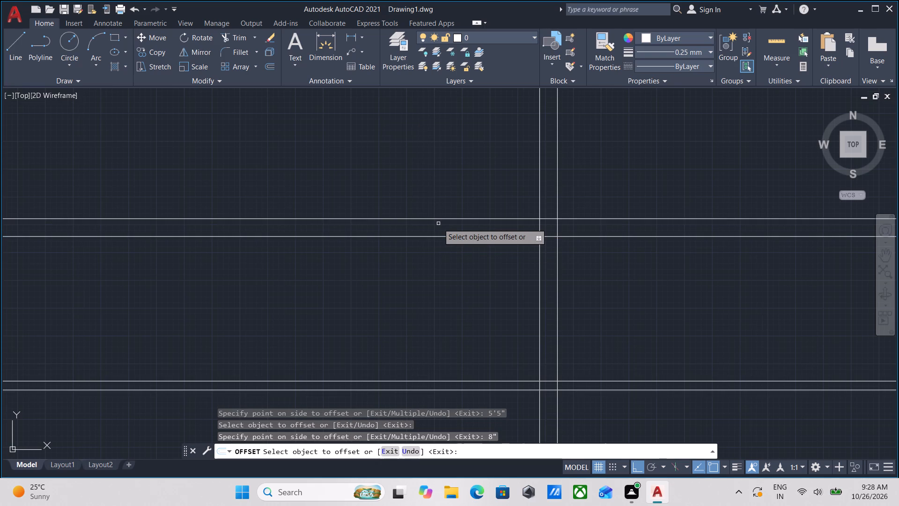
Trim off the parts of the vertical 8" wall pair that extend below the bottom horizontal wall.
scroll(457, 255, down, 4)
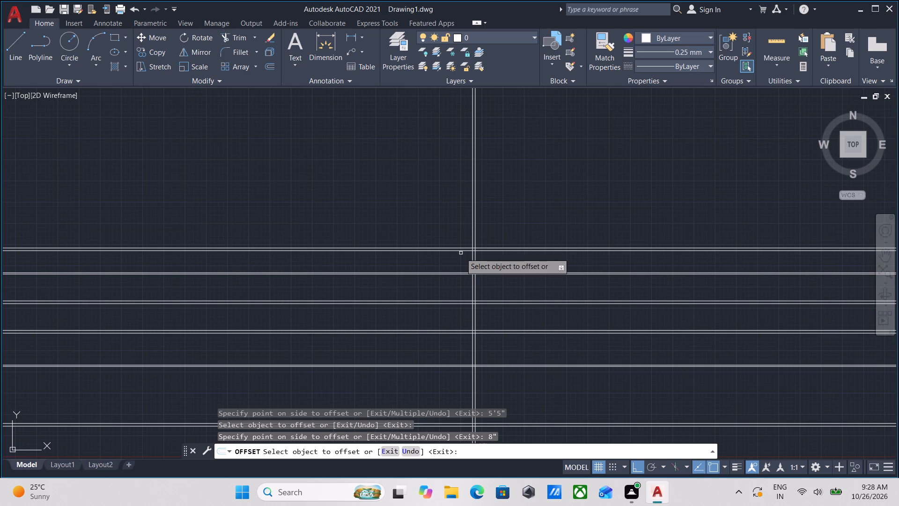
scroll(461, 253, down, 1)
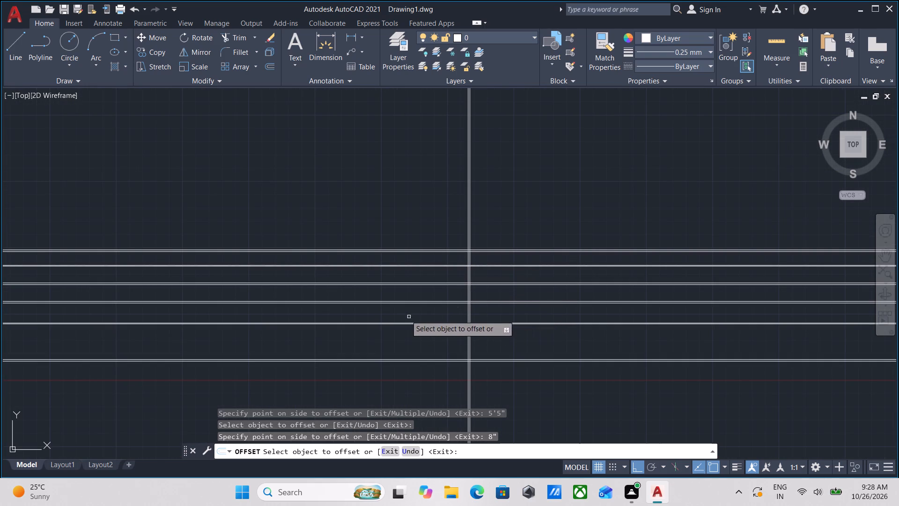
scroll(368, 262, up, 3)
middle_drag(604, 233, 585, 246)
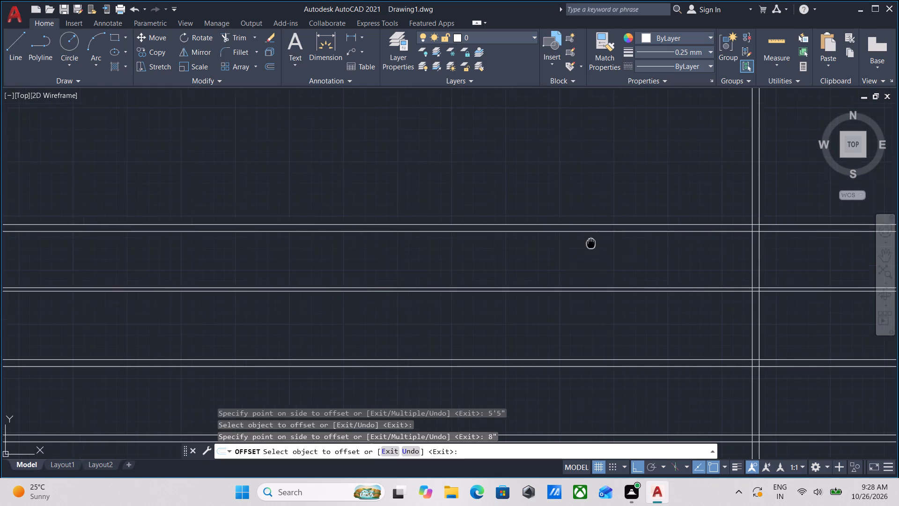
middle_drag(585, 246, 530, 272)
scroll(581, 289, up, 1)
scroll(581, 289, down, 3)
middle_drag(581, 289, 535, 193)
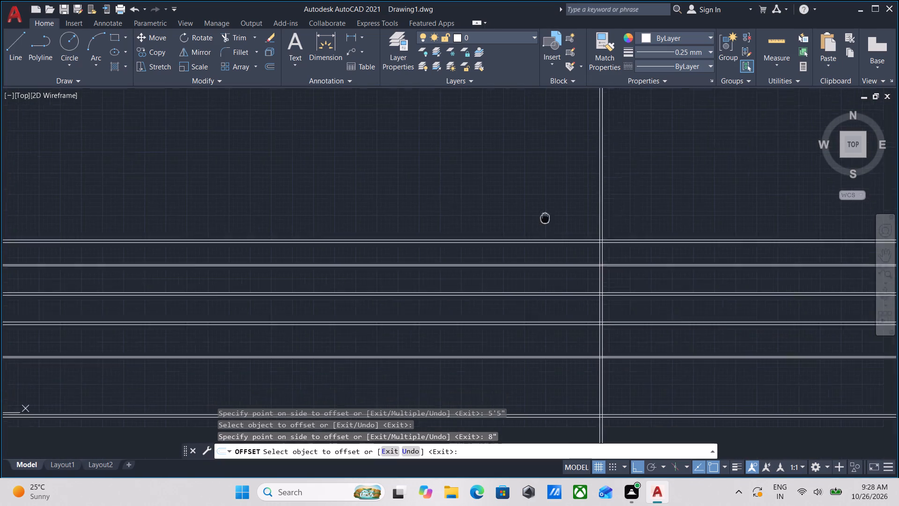
middle_drag(535, 193, 507, 63)
scroll(581, 252, up, 2)
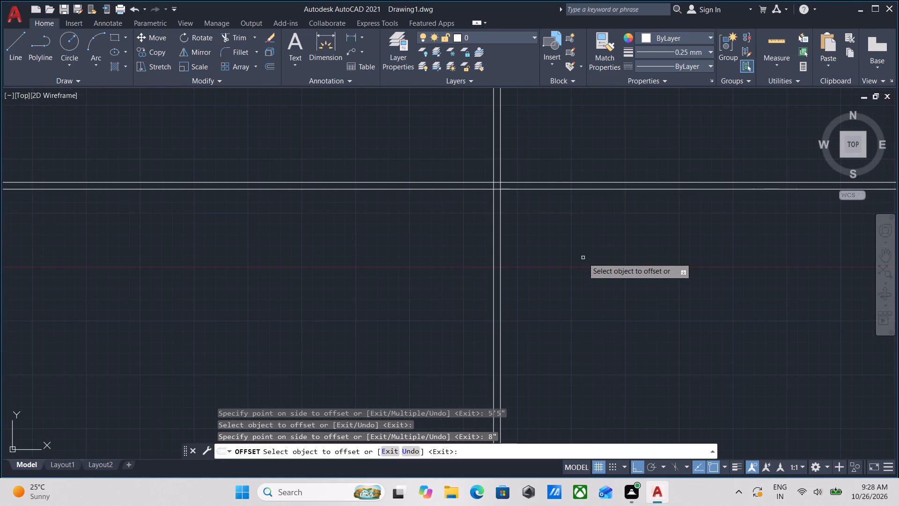
scroll(583, 258, up, 1)
scroll(583, 258, down, 2)
middle_drag(583, 258, 582, 292)
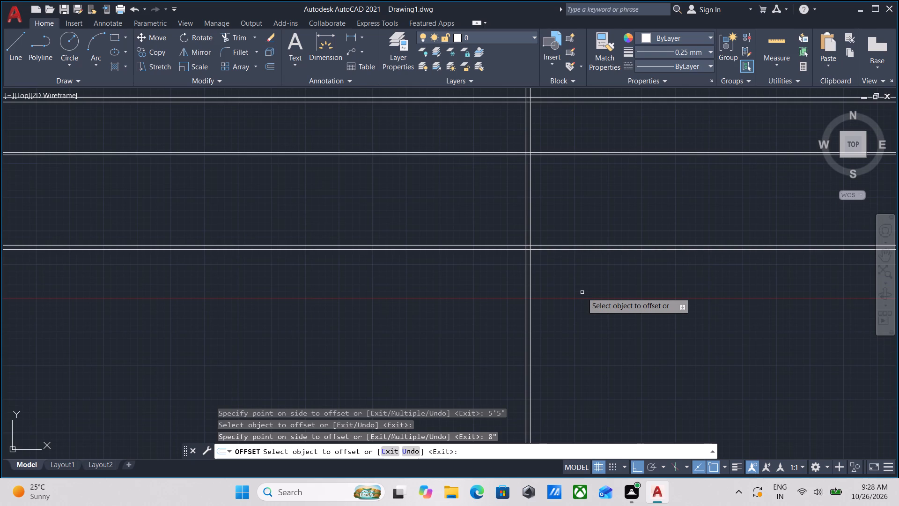
text(tr)
key(Return)
scroll(566, 258, up, 2)
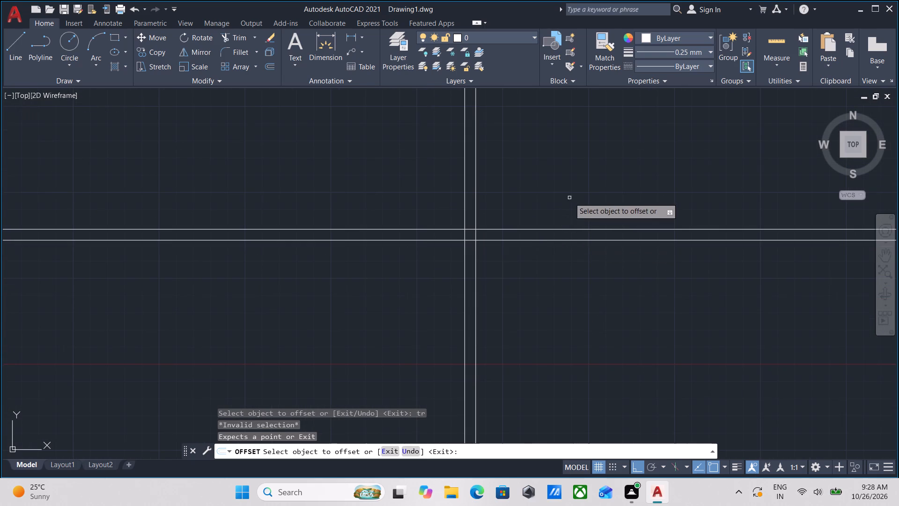
click(569, 198)
key(Escape)
text(tr)
key(Return)
click(407, 309)
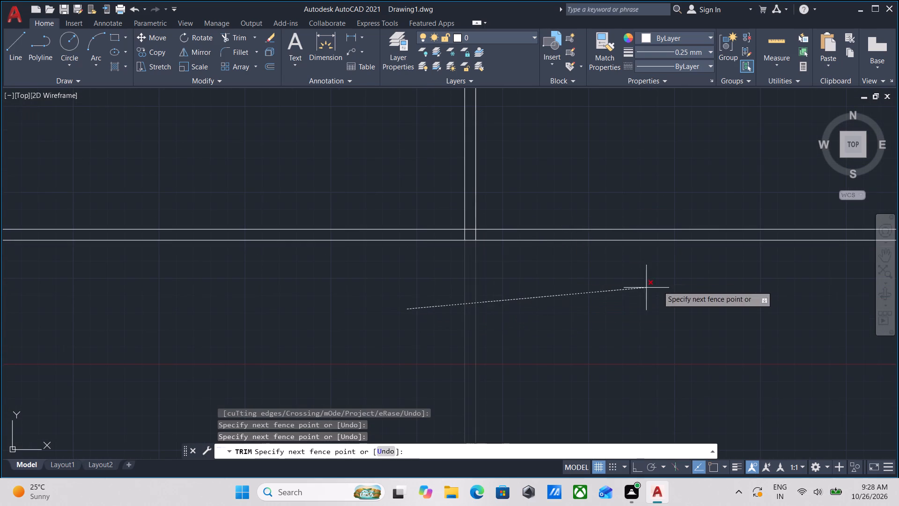
click(615, 299)
Trim off all horizontal wall lines where they extend to the right beyond the vertical 8" wall pair.
scroll(610, 303, down, 1)
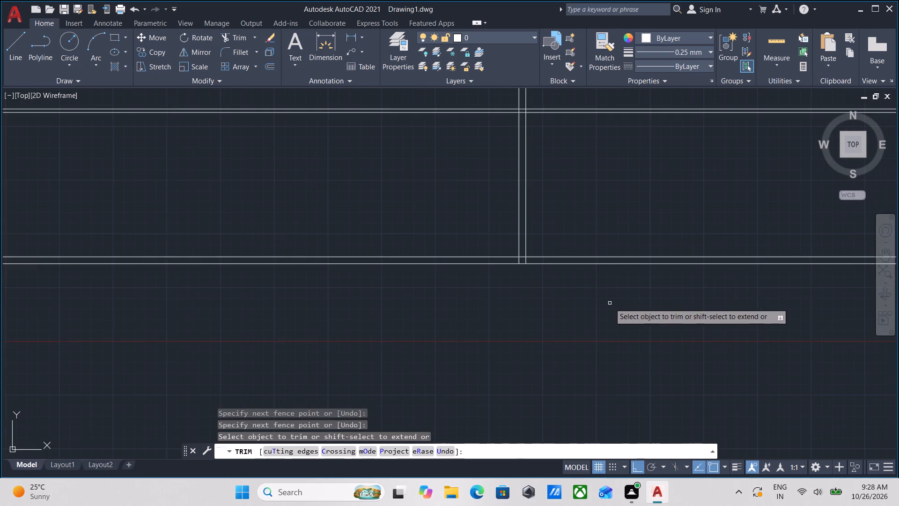
middle_drag(610, 303, 601, 325)
click(601, 325)
scroll(604, 169, down, 1)
middle_drag(604, 169, 602, 344)
scroll(612, 220, down, 1)
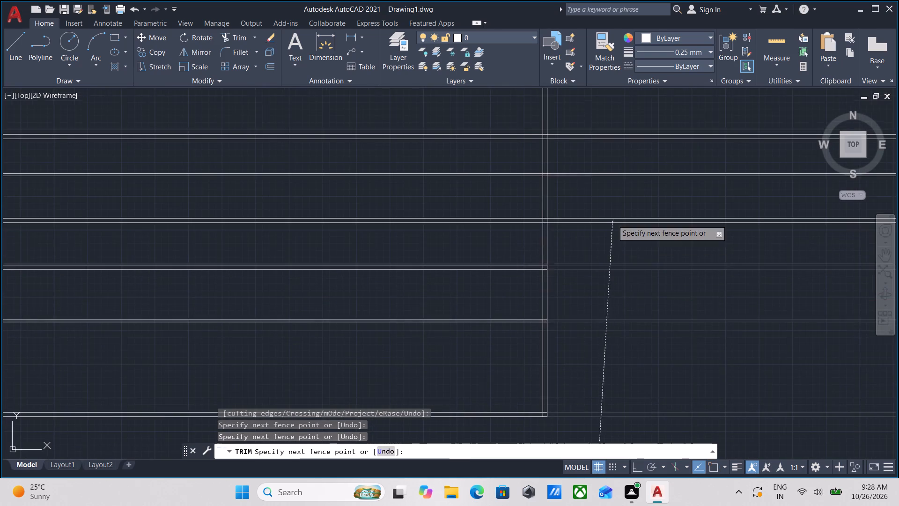
scroll(612, 220, down, 2)
middle_drag(612, 220, 603, 285)
click(613, 231)
scroll(613, 350, up, 1)
middle_drag(613, 350, 613, 302)
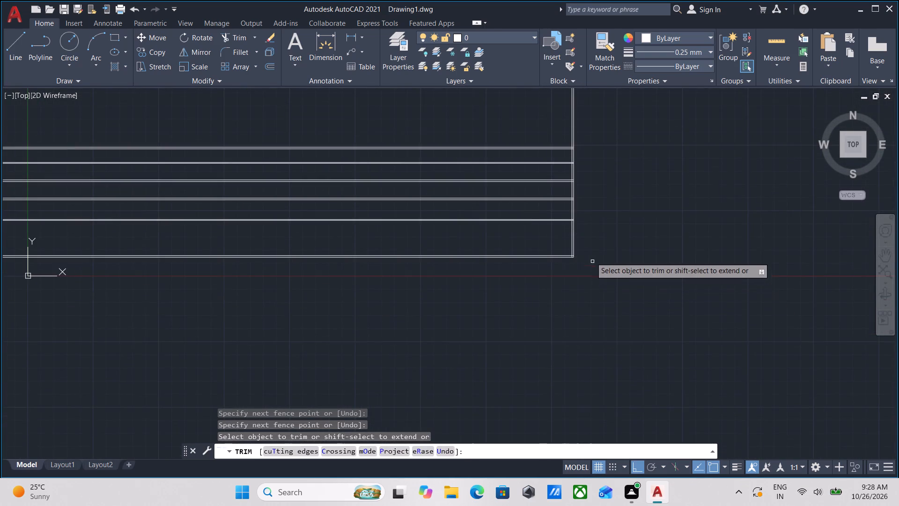
scroll(591, 257, up, 3)
key(Escape)
Offset the inner line of the right vertical wall pair 20' to the left.
middle_drag(567, 235, 581, 304)
scroll(523, 259, up, 3)
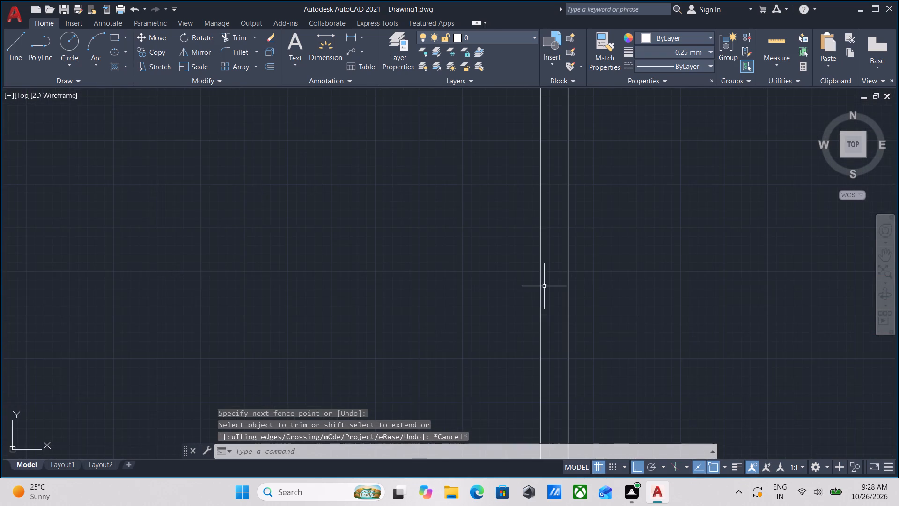
scroll(545, 286, down, 2)
click(545, 286)
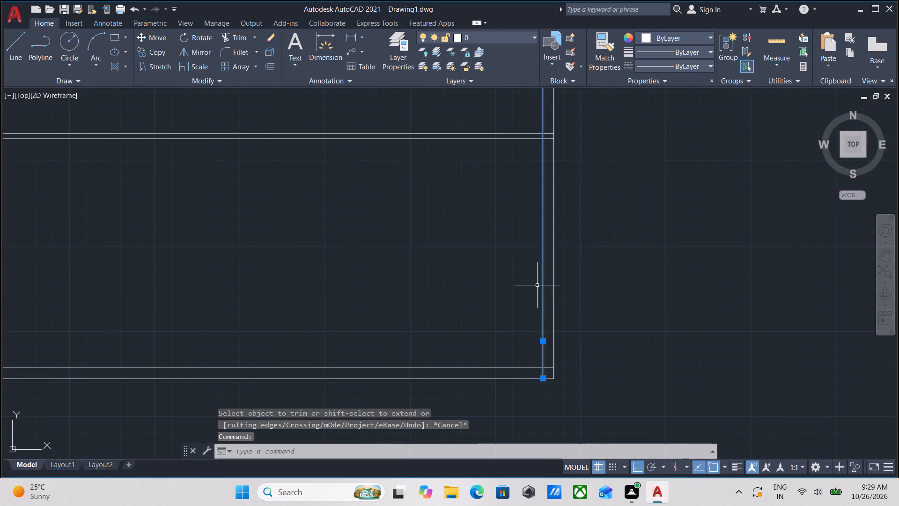
key(Escape)
scroll(565, 304, up, 2)
click(526, 296)
click(470, 247)
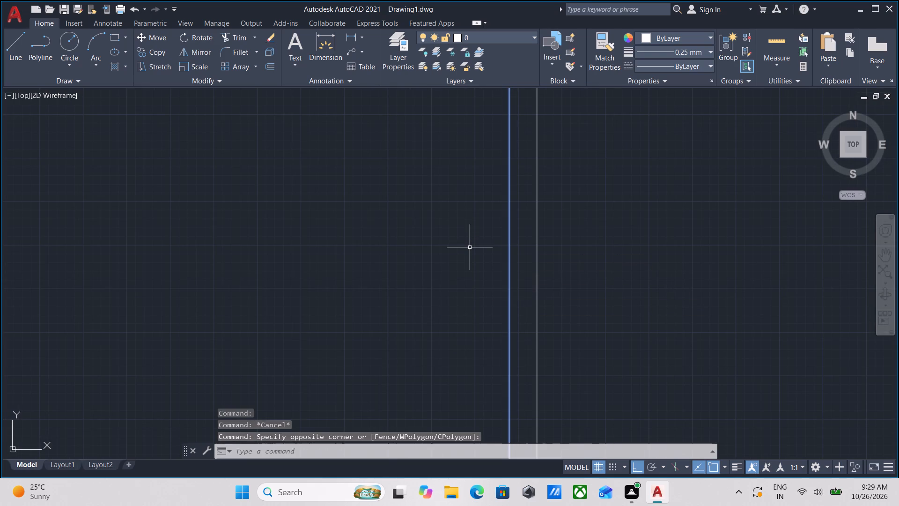
key(o)
key(Return)
click(508, 274)
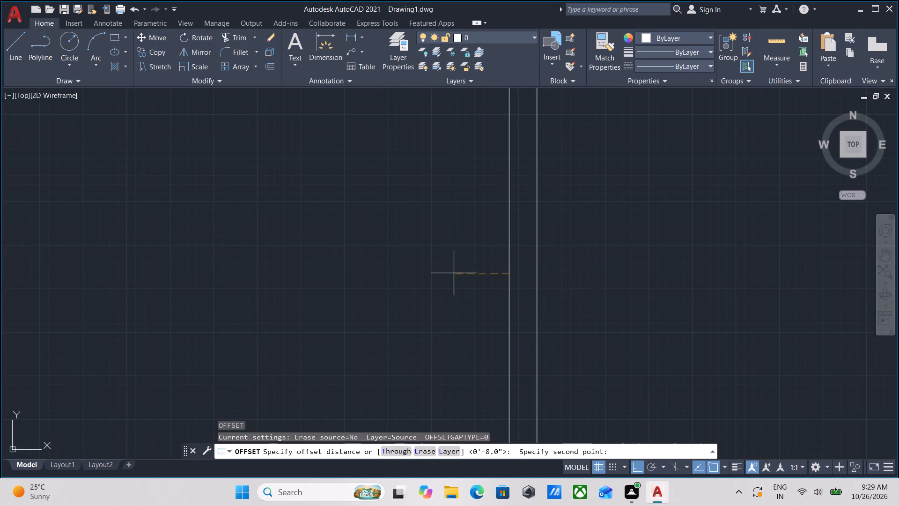
click(393, 270)
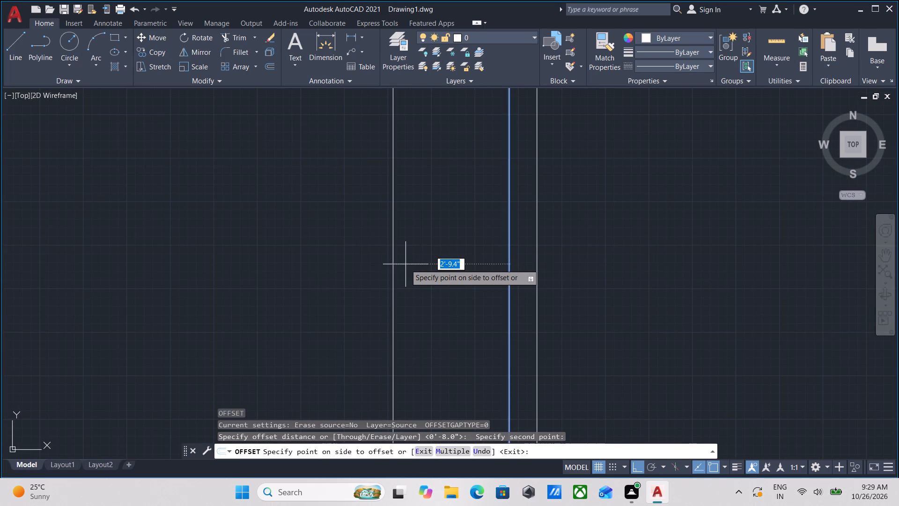
text(20')
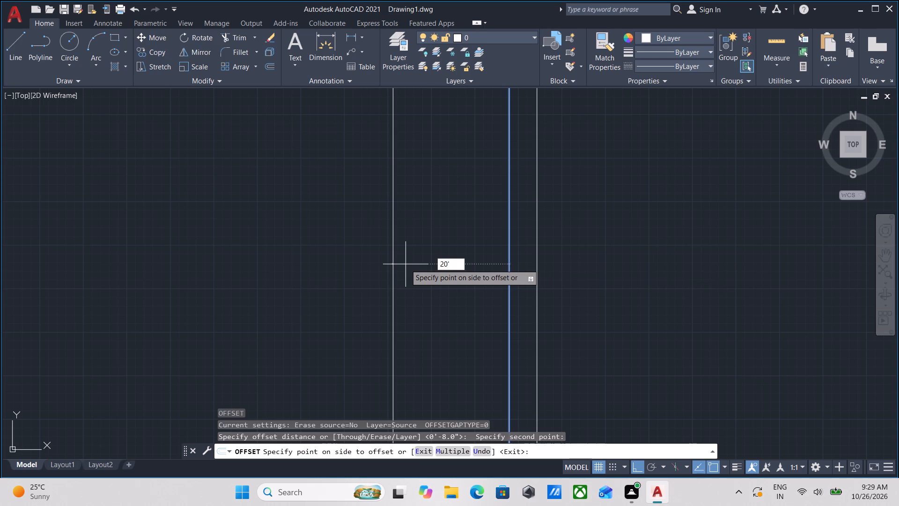
key(Return)
Offset the new vertical line 8" to the left to form an inner vertical wall pair.
scroll(405, 264, down, 1)
middle_drag(368, 266, 675, 315)
scroll(369, 248, down, 1)
middle_drag(369, 248, 431, 272)
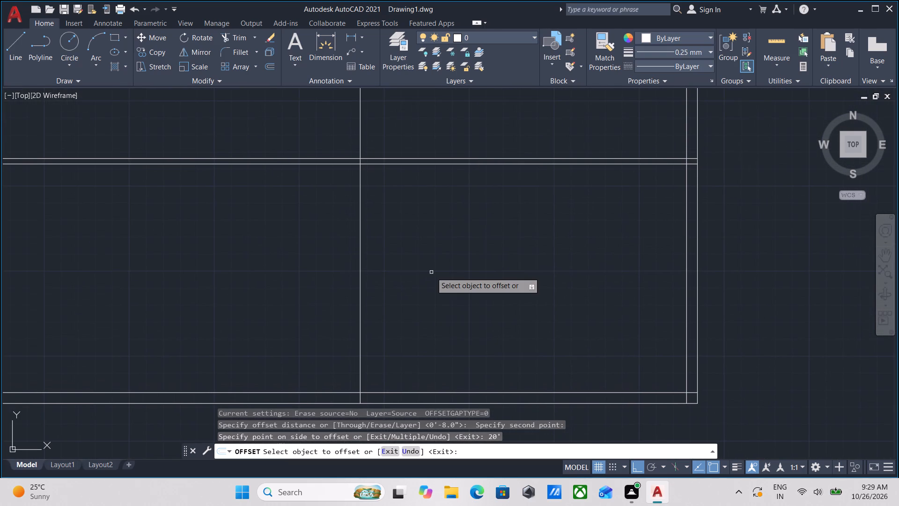
click(366, 256)
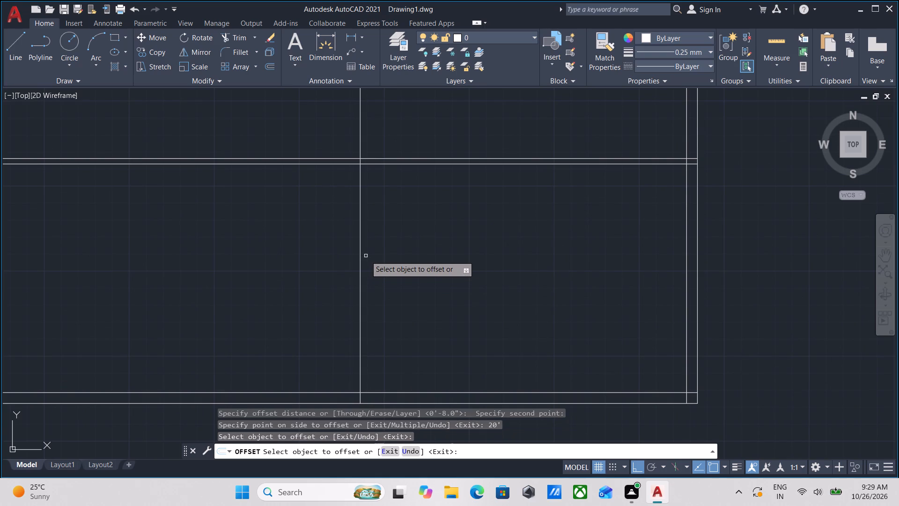
click(361, 254)
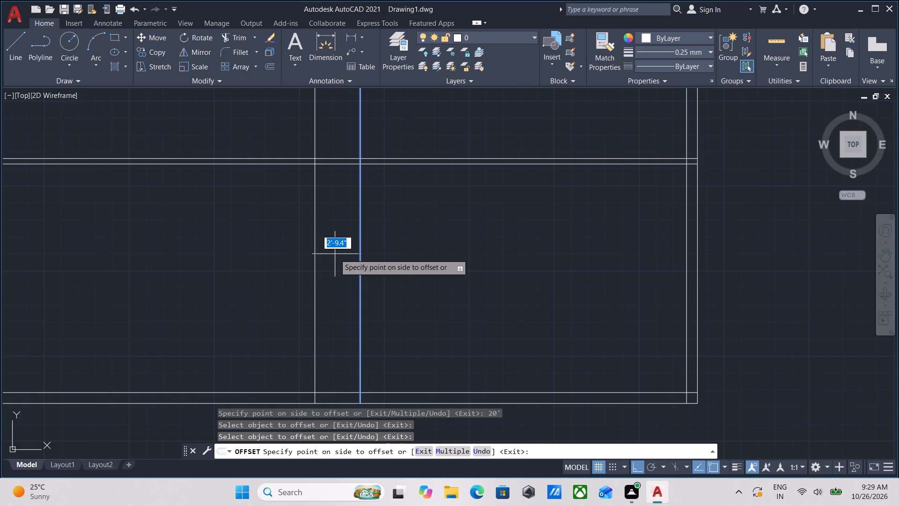
key(8)
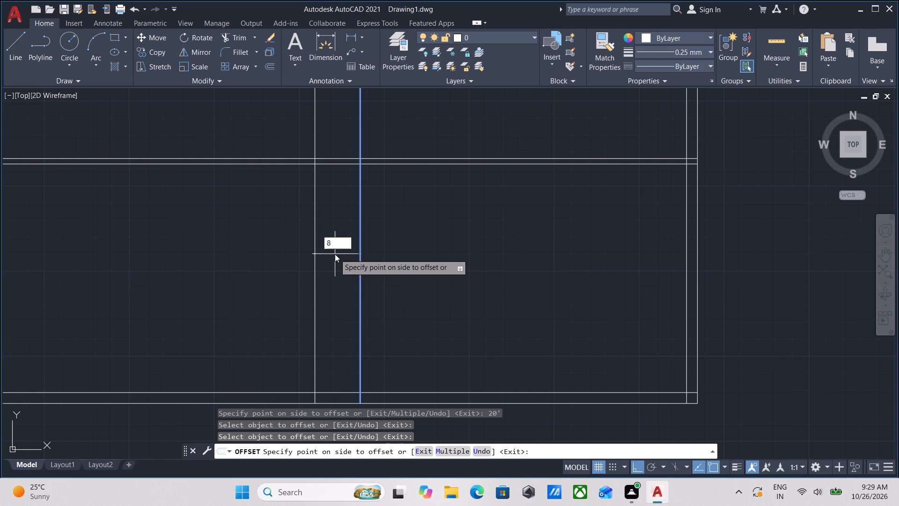
key(shift+quotedbl)
key(Return)
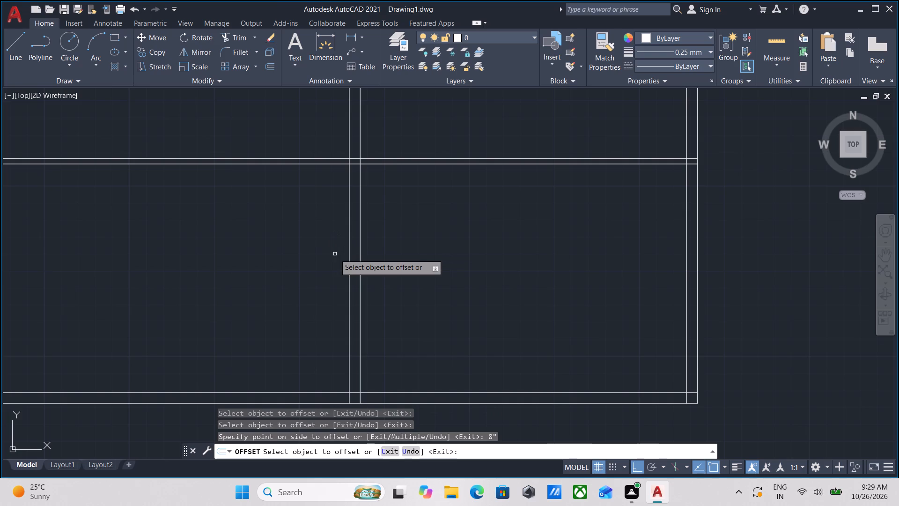
Trim the inner vertical wall pair where it crosses the third horizontal wall from the bottom.
scroll(522, 311, down, 3)
middle_drag(517, 311, 462, 378)
scroll(453, 327, up, 2)
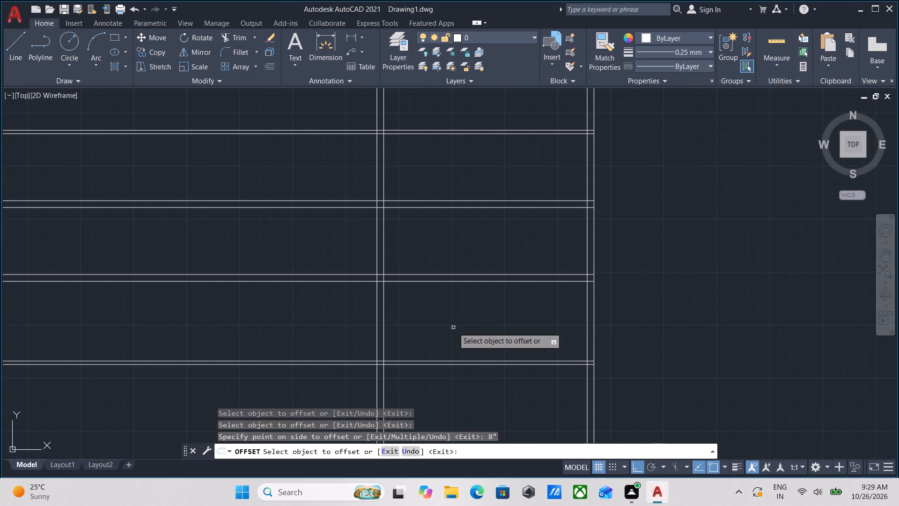
scroll(452, 322, up, 2)
scroll(452, 322, down, 1)
middle_drag(452, 322, 452, 331)
scroll(452, 323, down, 1)
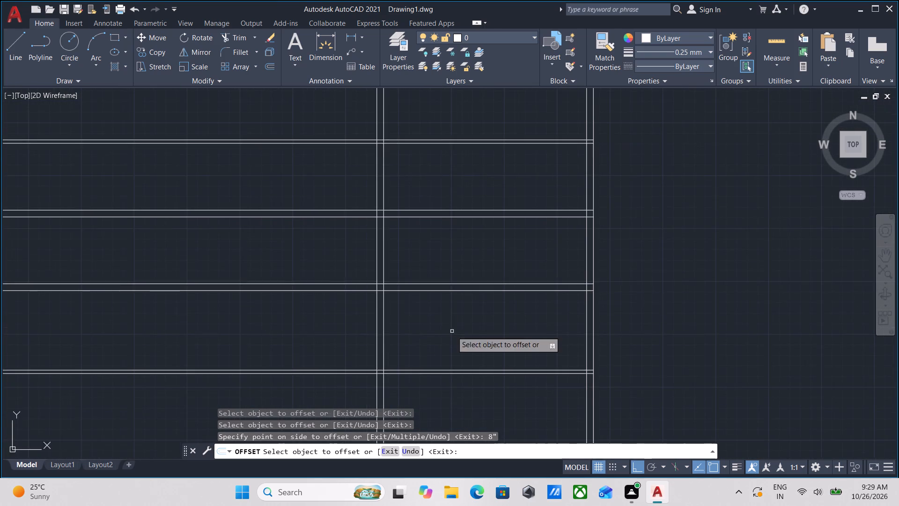
scroll(452, 331, up, 1)
scroll(452, 331, down, 3)
middle_drag(461, 322, 459, 353)
scroll(451, 342, up, 2)
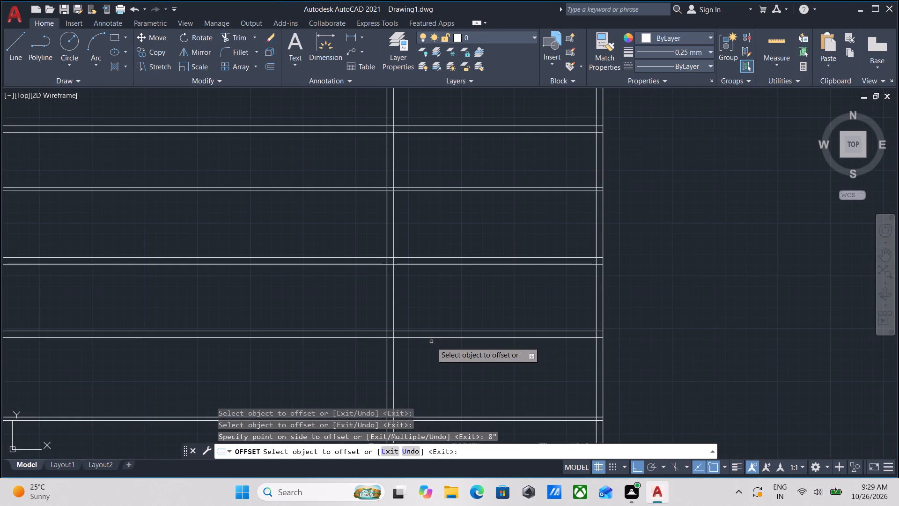
key(Escape)
text(tr)
key(Return)
scroll(411, 339, up, 2)
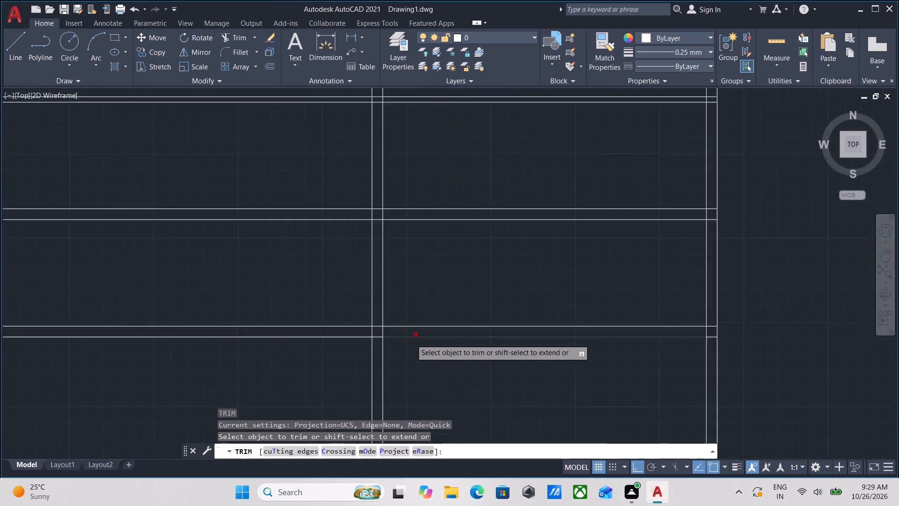
scroll(411, 339, up, 2)
click(323, 306)
click(195, 302)
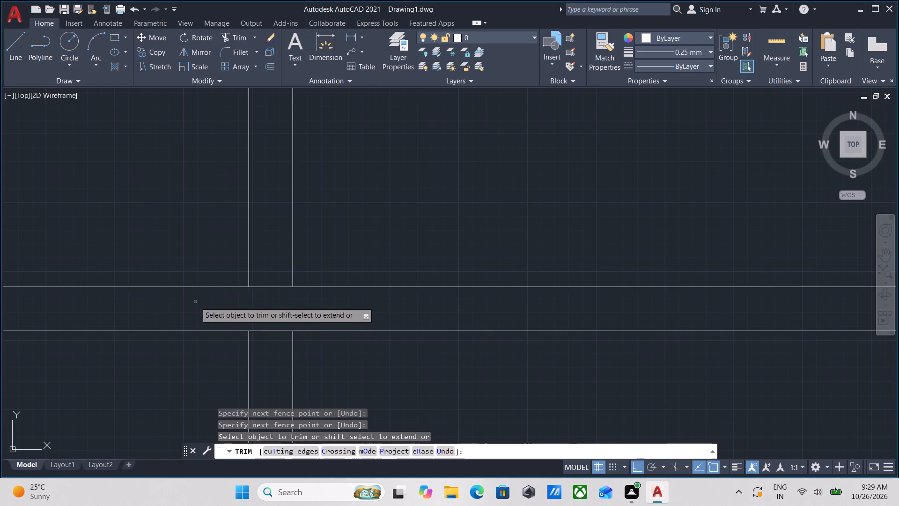
key(Escape)
Erase the two lines of the inner vertical wall pair above the third horizontal wall from the bottom.
scroll(195, 302, down, 5)
middle_drag(262, 265, 279, 287)
click(255, 304)
click(180, 294)
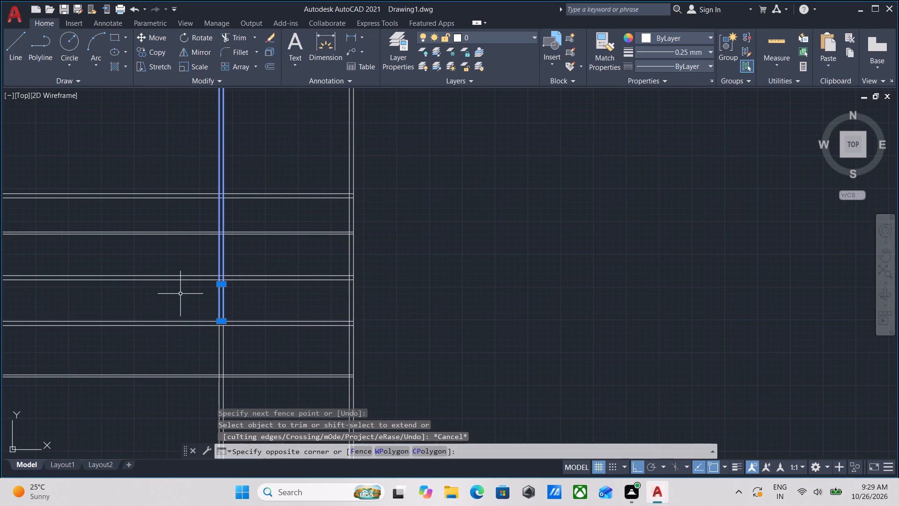
right_click(180, 294)
click(227, 99)
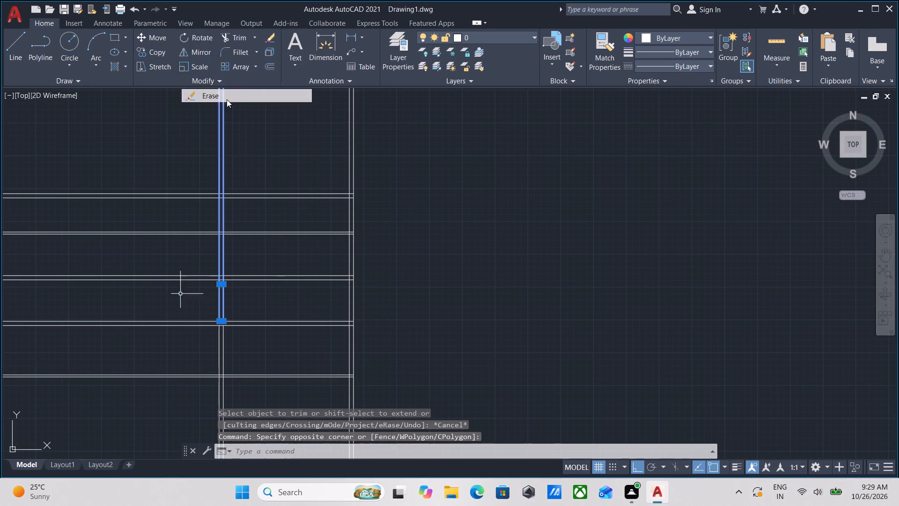
Trim the second horizontal wall from the bottom where its two lines cross between the inner vertical wall lines.
middle_drag(267, 332, 296, 182)
scroll(254, 257, up, 2)
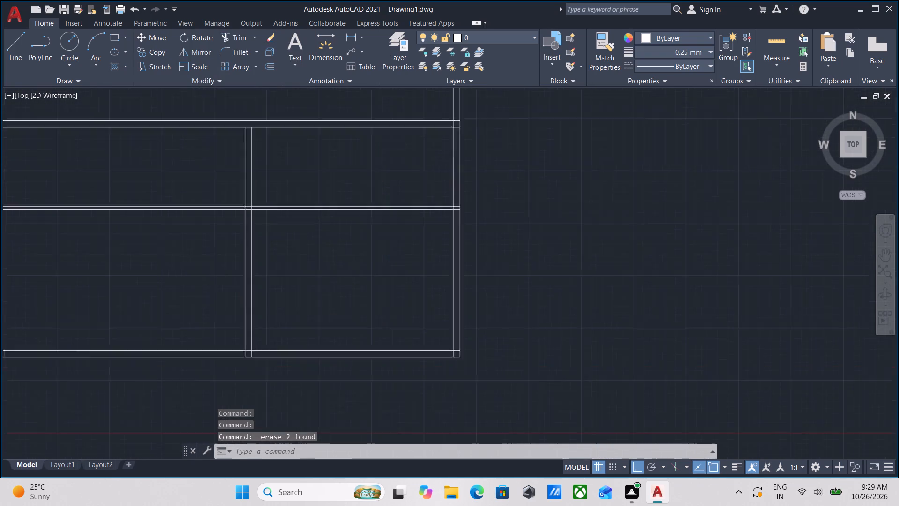
scroll(254, 257, up, 1)
scroll(273, 222, down, 3)
middle_drag(273, 222, 268, 303)
scroll(258, 262, up, 1)
scroll(282, 253, down, 2)
middle_drag(282, 253, 282, 274)
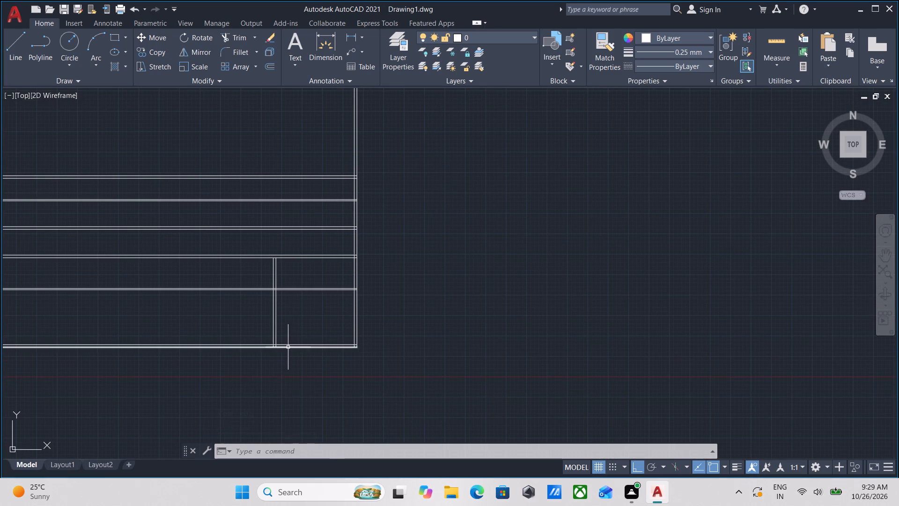
scroll(280, 347, up, 1)
scroll(288, 278, up, 2)
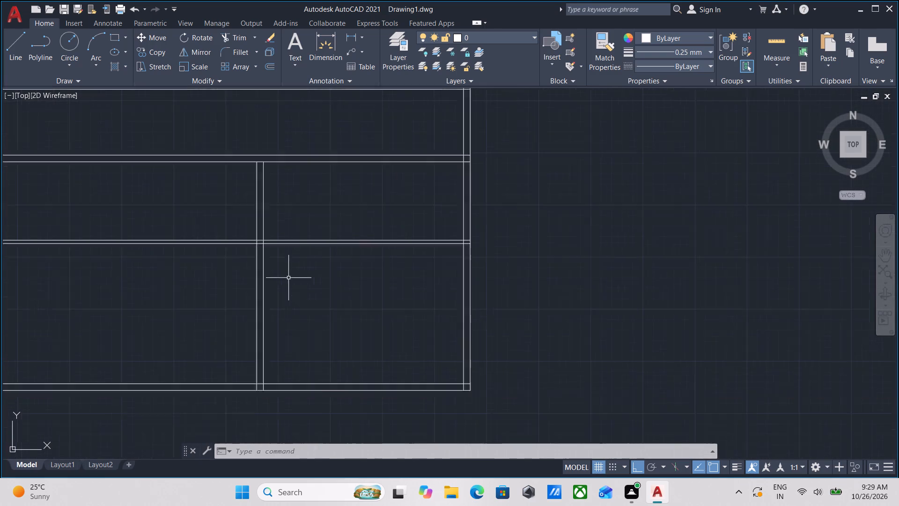
scroll(288, 278, up, 1)
scroll(248, 251, down, 2)
middle_drag(248, 251, 253, 310)
scroll(240, 273, up, 2)
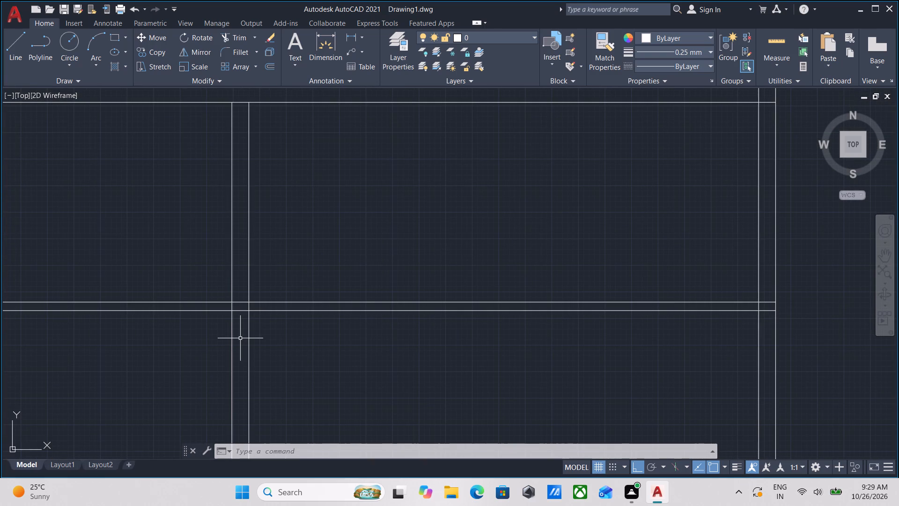
text(tr)
key(Return)
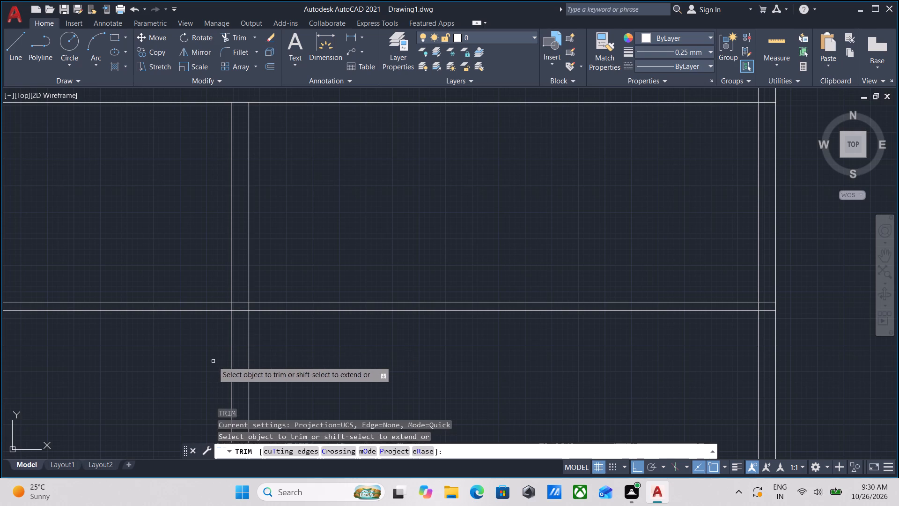
scroll(214, 359, up, 3)
scroll(294, 238, down, 2)
middle_drag(294, 238, 294, 286)
click(288, 294)
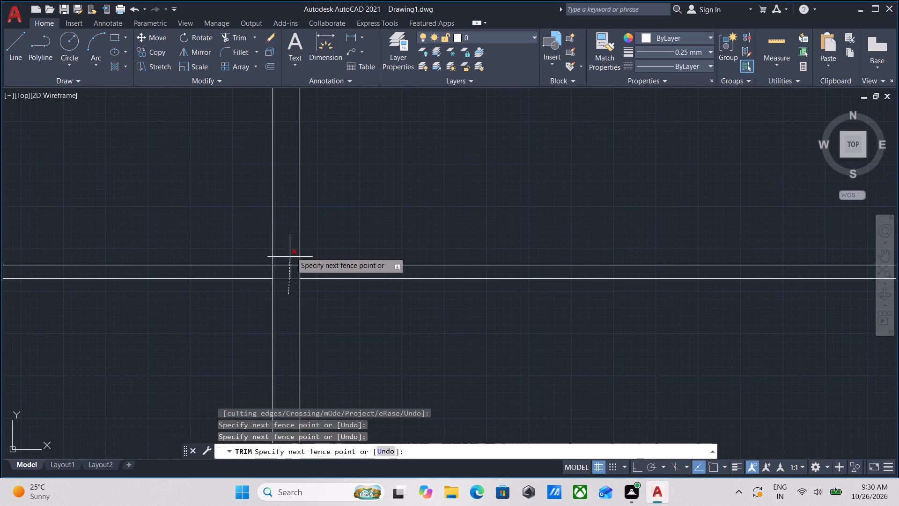
click(293, 230)
key(Escape)
Offset the right line of the inner vertical wall pair 10' to the right.
scroll(293, 230, down, 3)
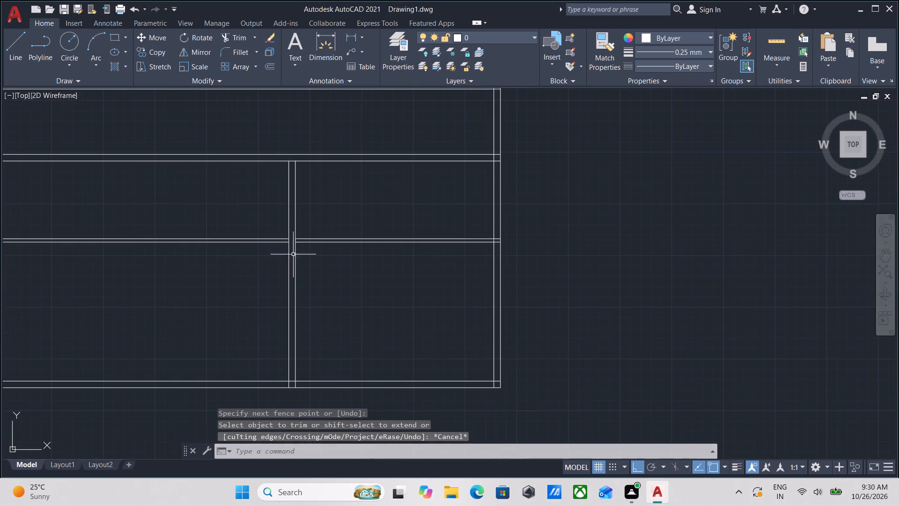
middle_drag(297, 273, 301, 250)
scroll(301, 250, up, 2)
click(316, 268)
click(290, 224)
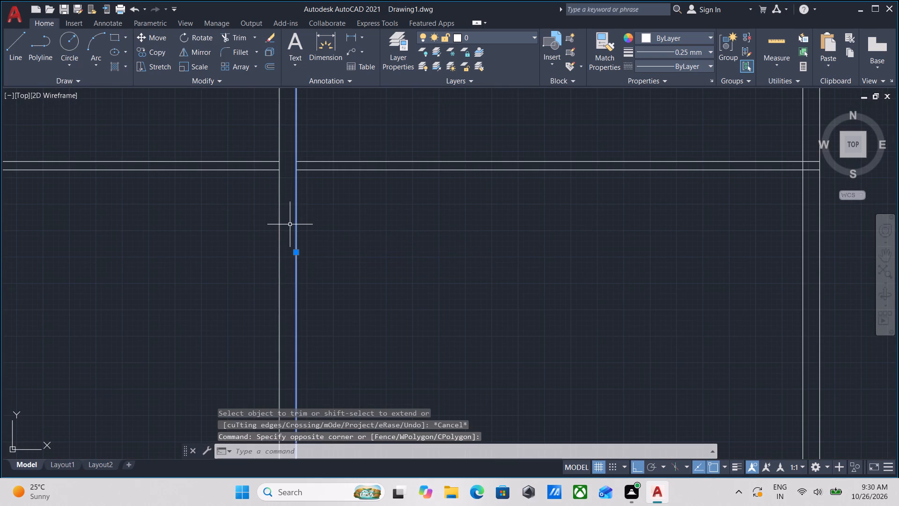
key(o)
key(Return)
click(297, 264)
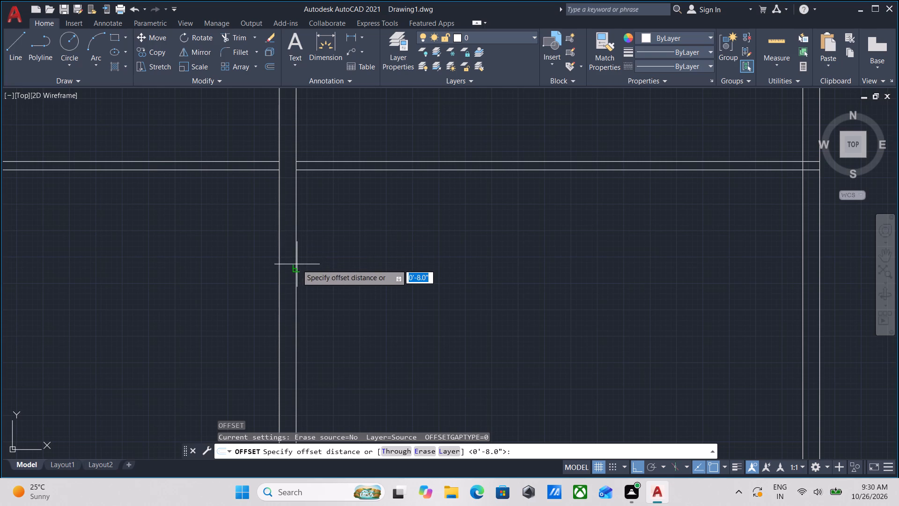
click(435, 268)
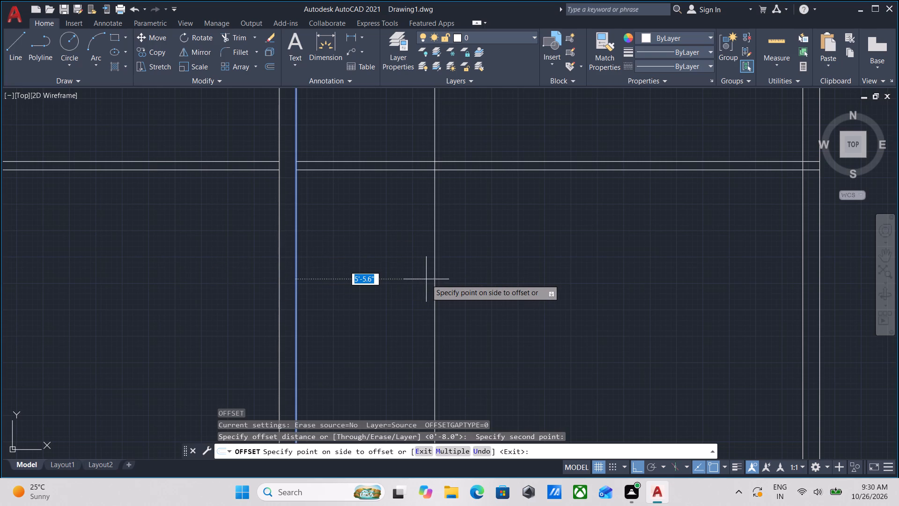
text(10')
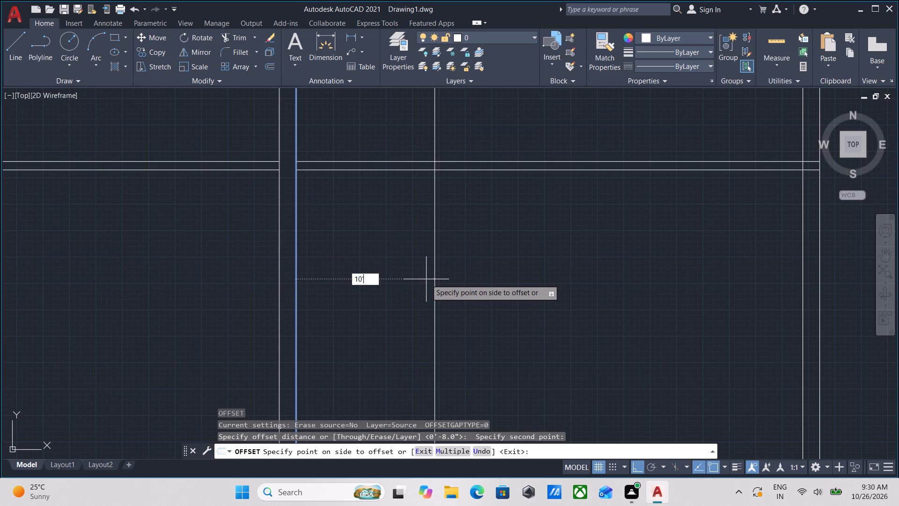
key(Return)
Offset the new vertical line 4" to the right to form a partition wall pair.
scroll(461, 277, down, 2)
middle_drag(486, 280, 367, 336)
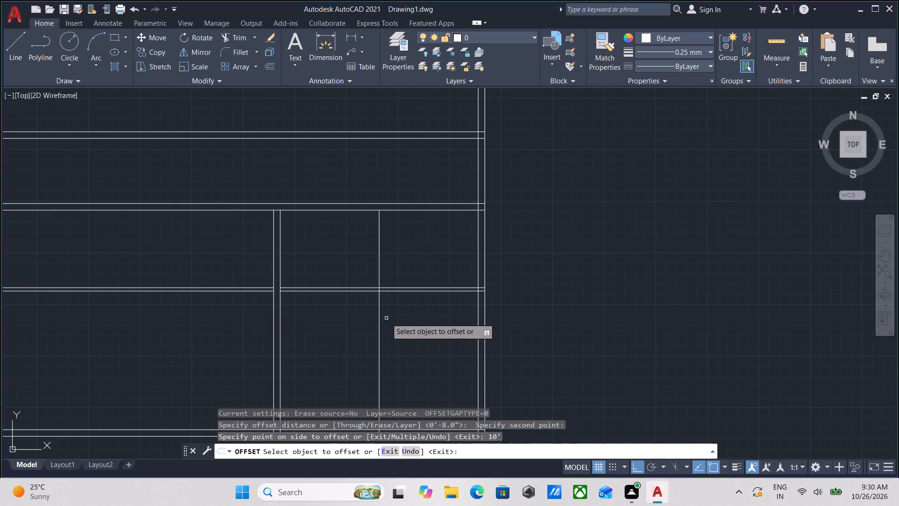
click(379, 318)
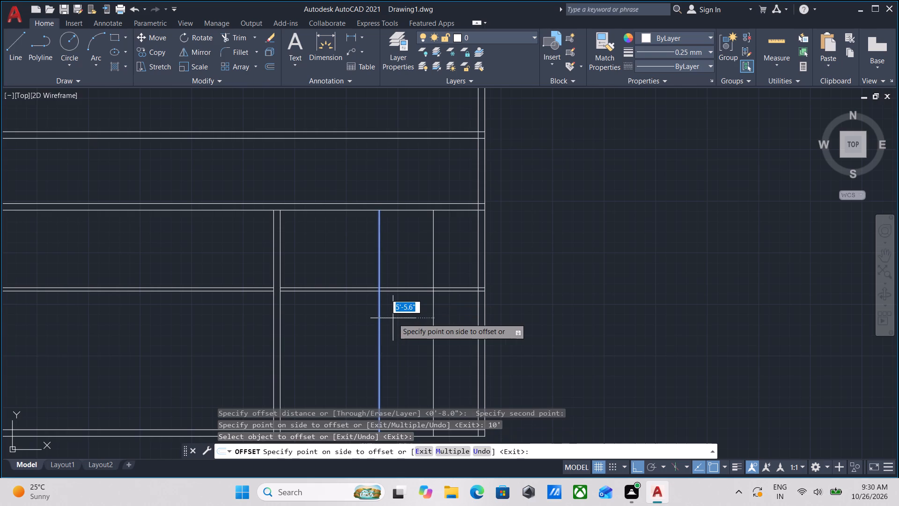
key(4)
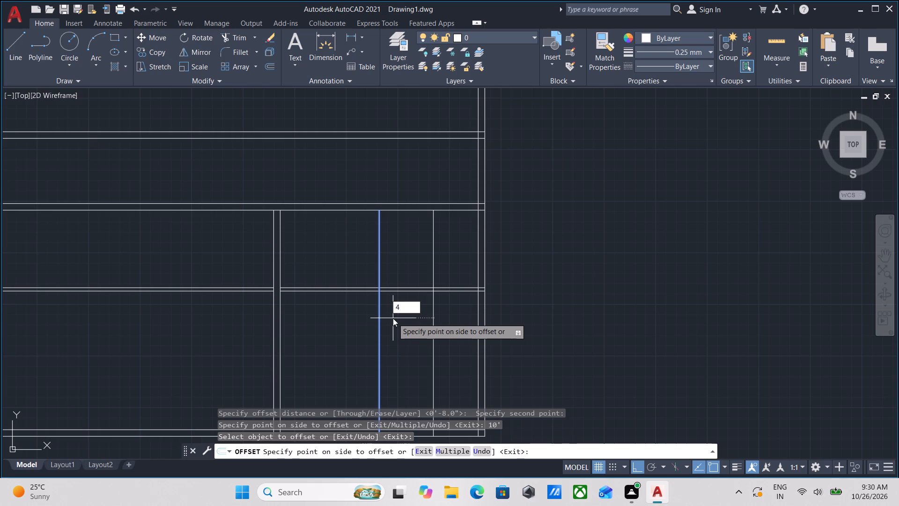
key(shift+quotedbl)
key(Return)
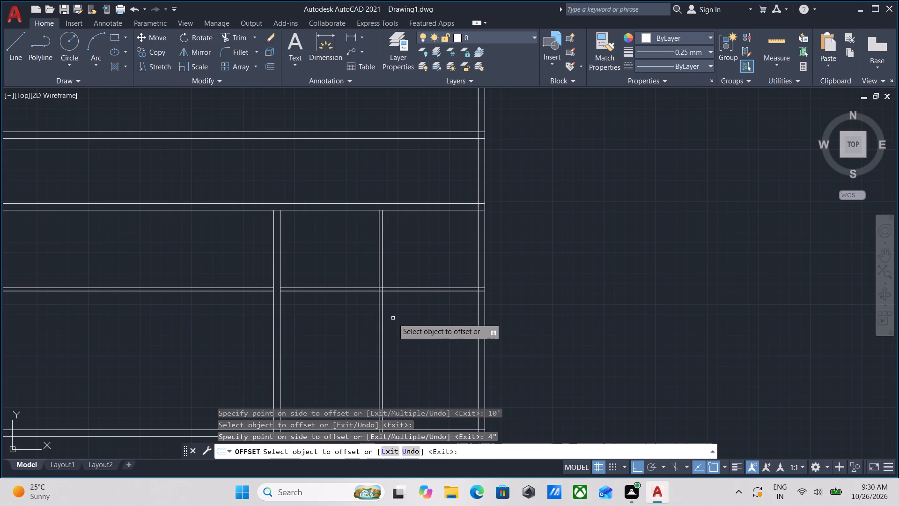
key(Escape)
Trim the 4" vertical partition below and within the second horizontal wall from the bottom, keeping only its upper section.
scroll(411, 323, up, 1)
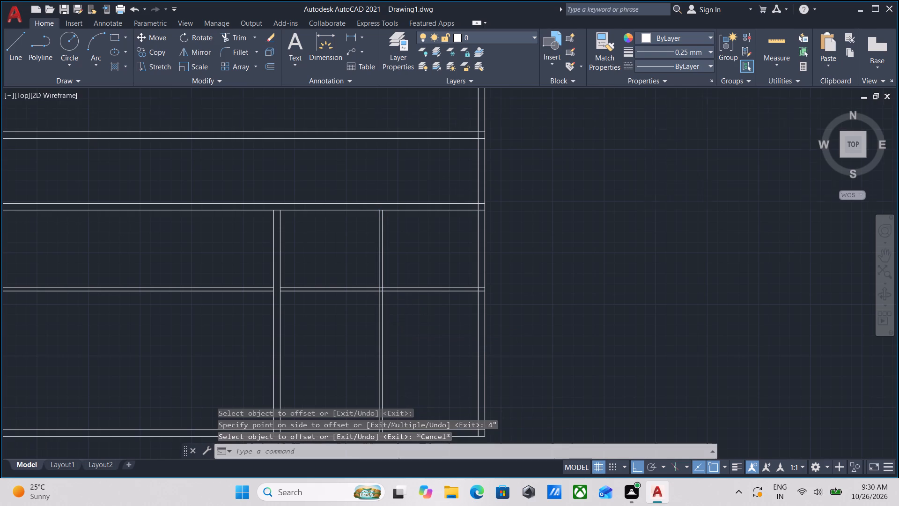
scroll(411, 323, down, 2)
middle_drag(412, 323, 459, 319)
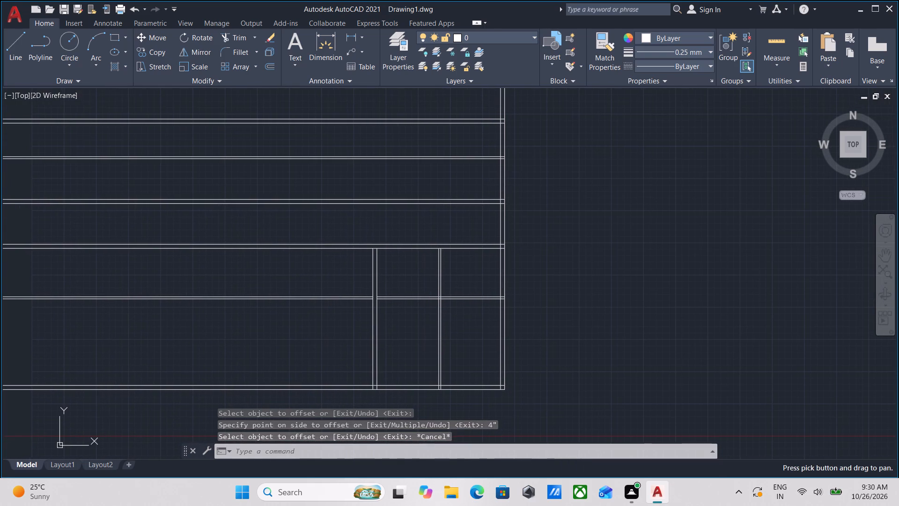
text(tr)
key(Return)
click(459, 319)
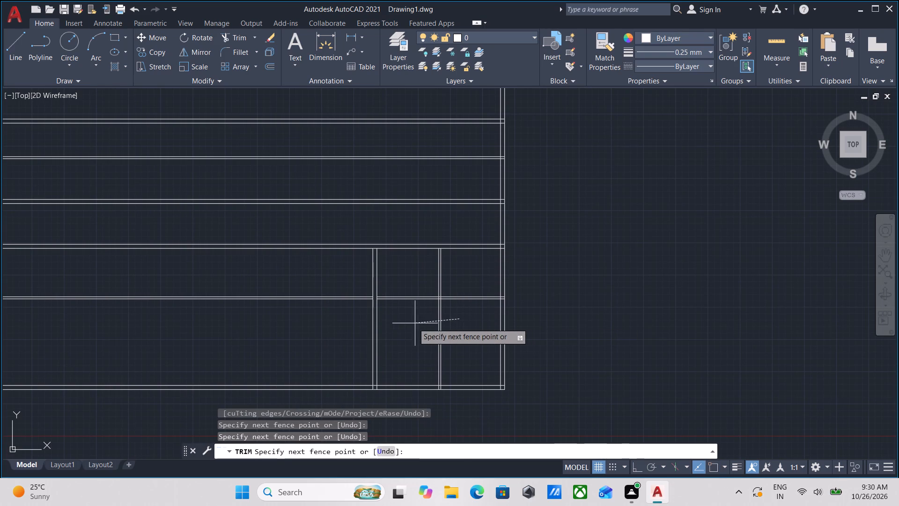
click(409, 323)
scroll(451, 286, up, 4)
click(417, 288)
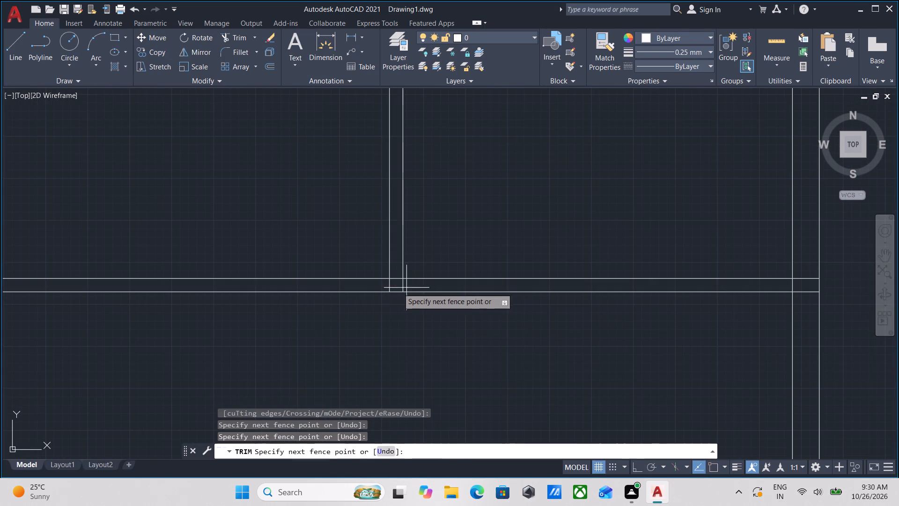
click(364, 288)
key(Escape)
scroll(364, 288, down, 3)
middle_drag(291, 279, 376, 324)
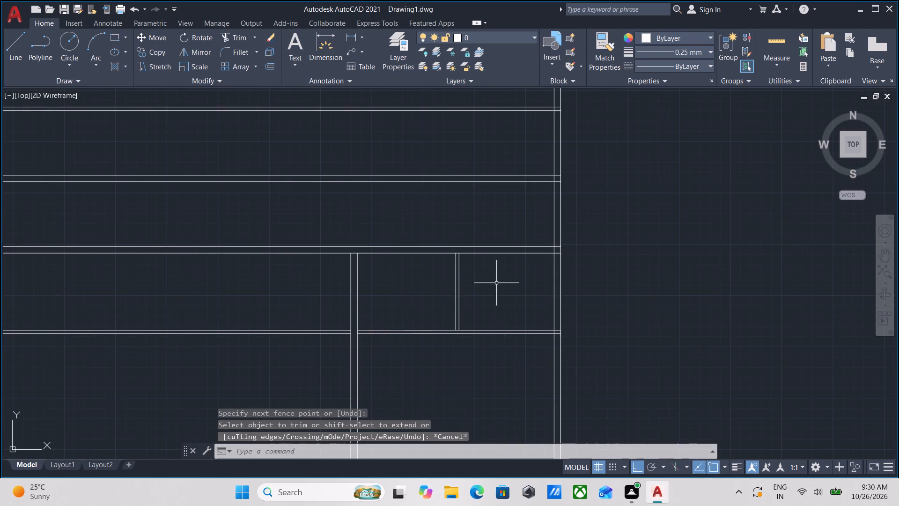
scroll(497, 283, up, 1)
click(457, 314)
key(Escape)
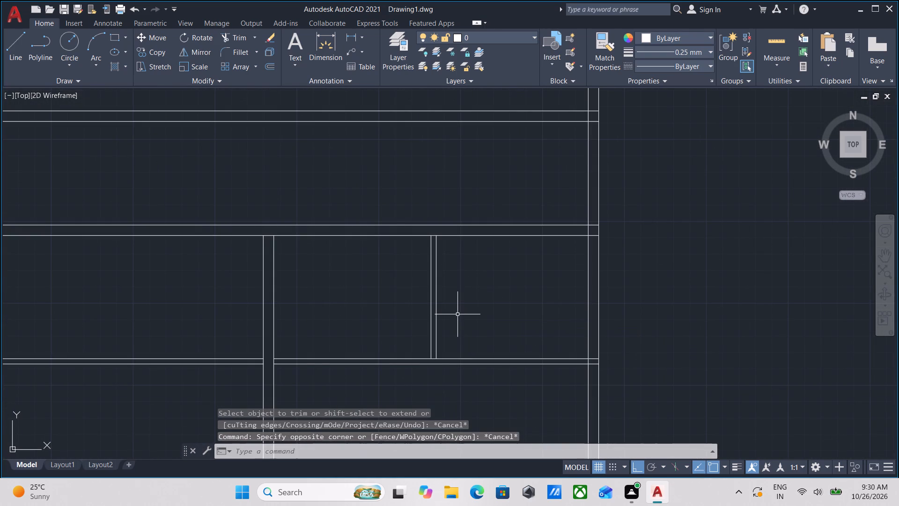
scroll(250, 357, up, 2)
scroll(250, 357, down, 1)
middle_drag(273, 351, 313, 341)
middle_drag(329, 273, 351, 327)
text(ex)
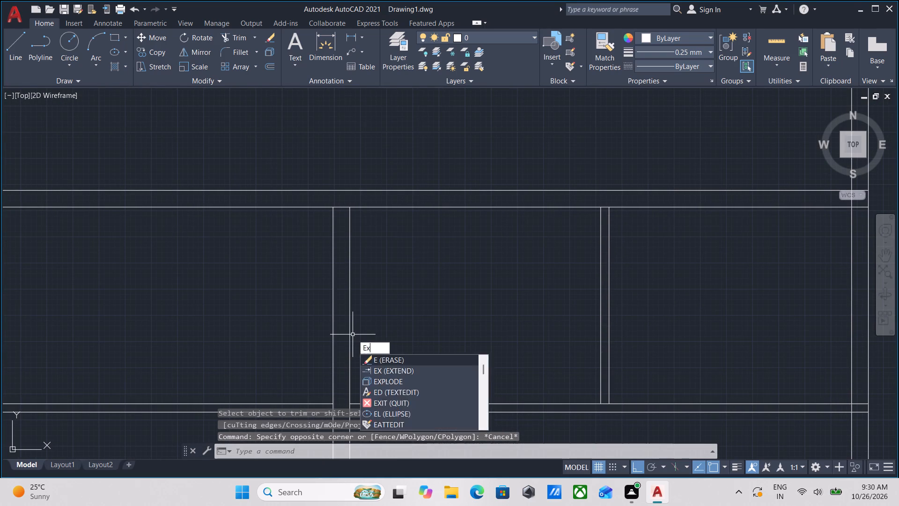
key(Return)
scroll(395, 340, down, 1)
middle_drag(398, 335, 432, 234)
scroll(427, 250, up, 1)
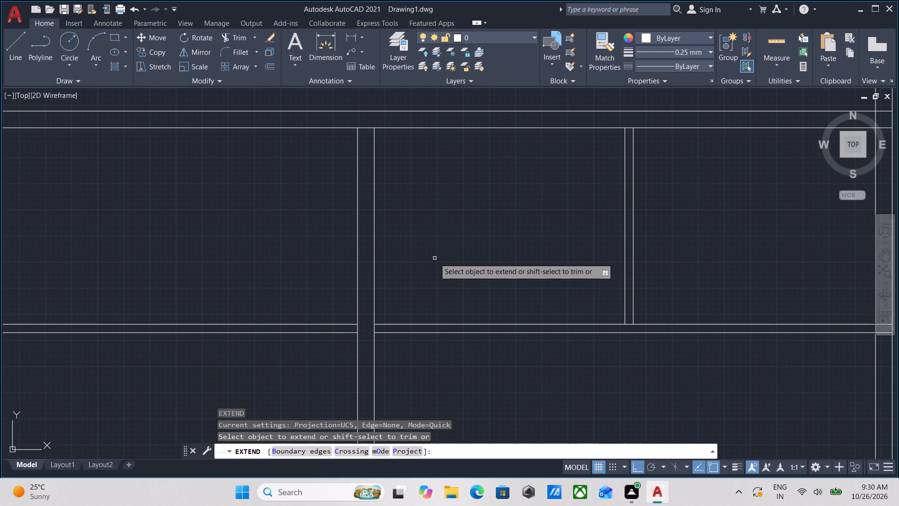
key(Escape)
Trim the lower line of the third horizontal wall from the bottom between the inner vertical 8" wall lines.
middle_drag(412, 185, 416, 233)
text(tr)
key(Return)
scroll(326, 179, up, 3)
click(472, 184)
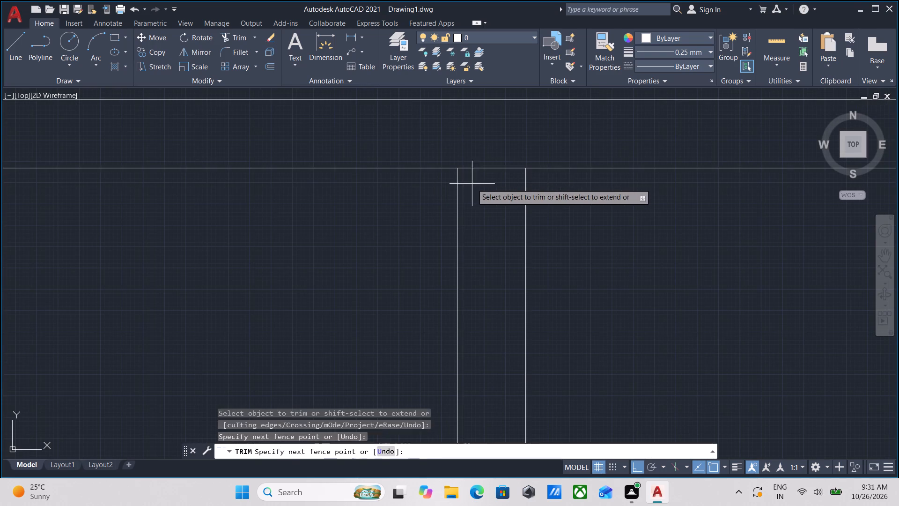
click(482, 149)
key(Escape)
Trim the left line of the inner vertical 8" wall where it crosses the 4" horizontal wall's thickness.
scroll(473, 175, down, 4)
scroll(457, 216, up, 1)
middle_drag(457, 216, 460, 195)
click(487, 265)
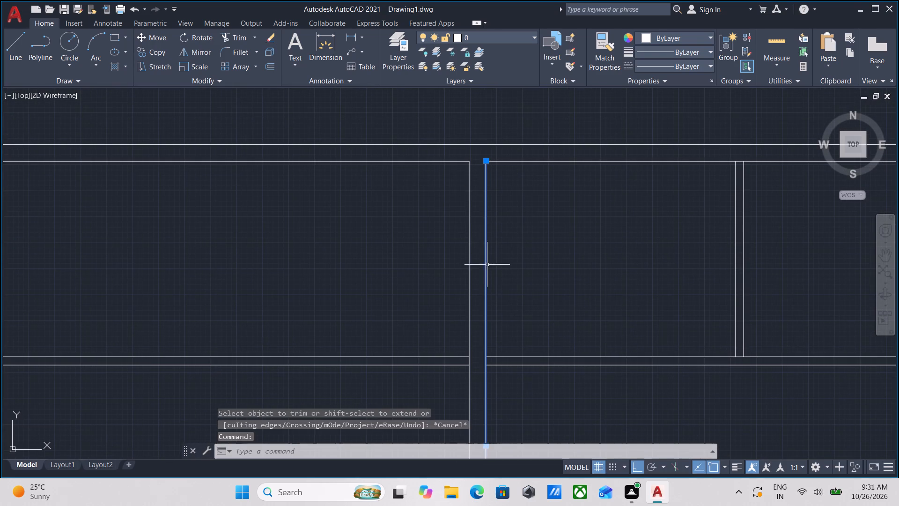
key(Escape)
middle_drag(474, 251, 473, 210)
scroll(480, 302, up, 1)
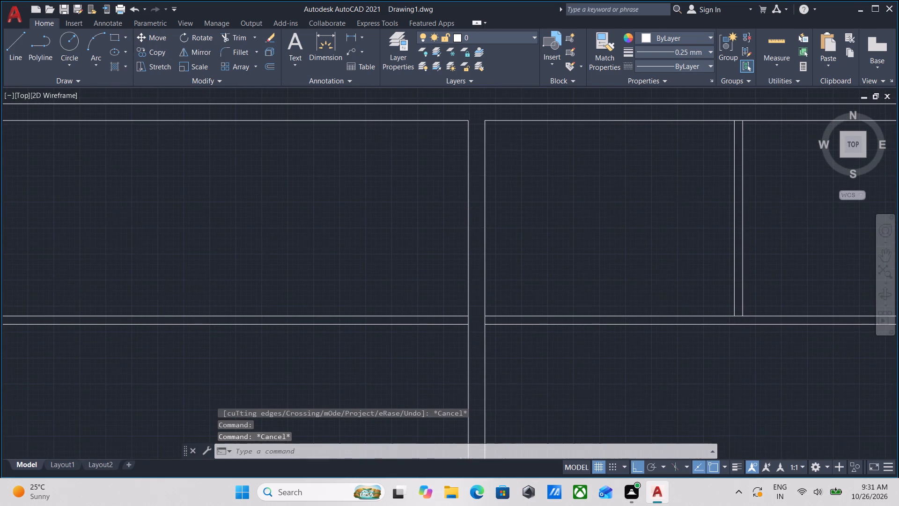
scroll(480, 302, up, 1)
scroll(479, 302, down, 1)
middle_drag(479, 302, 471, 312)
text(tr)
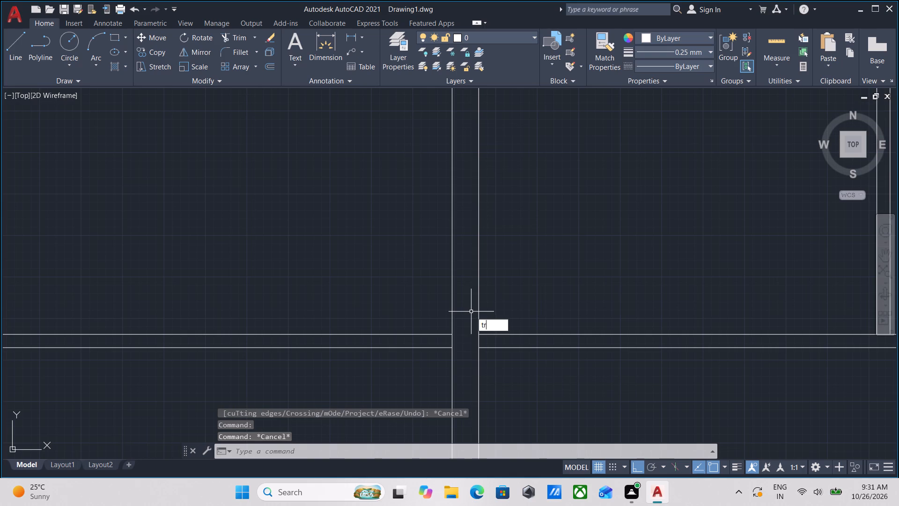
key(Return)
scroll(458, 342, up, 2)
click(458, 342)
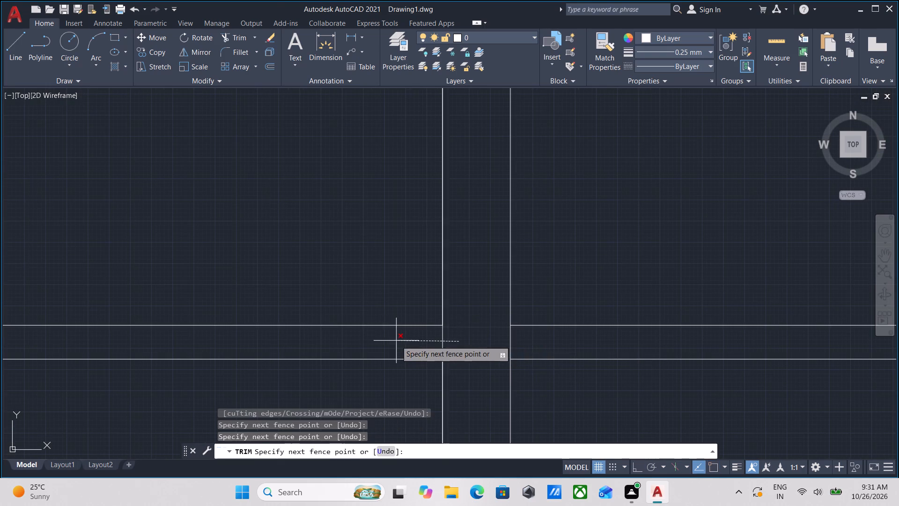
click(396, 341)
scroll(466, 318, down, 3)
key(Escape)
Offset the left line of the inner vertical 8" wall 4" to the right between the second and third horizontal walls from the bottom.
middle_drag(466, 318, 462, 341)
scroll(462, 341, down, 1)
scroll(462, 262, down, 2)
middle_drag(462, 262, 456, 282)
scroll(456, 282, up, 3)
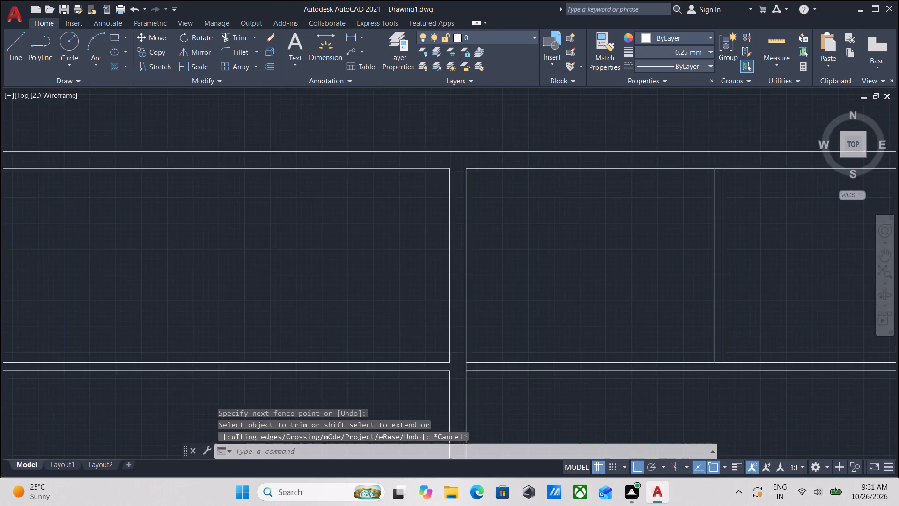
click(456, 282)
click(420, 251)
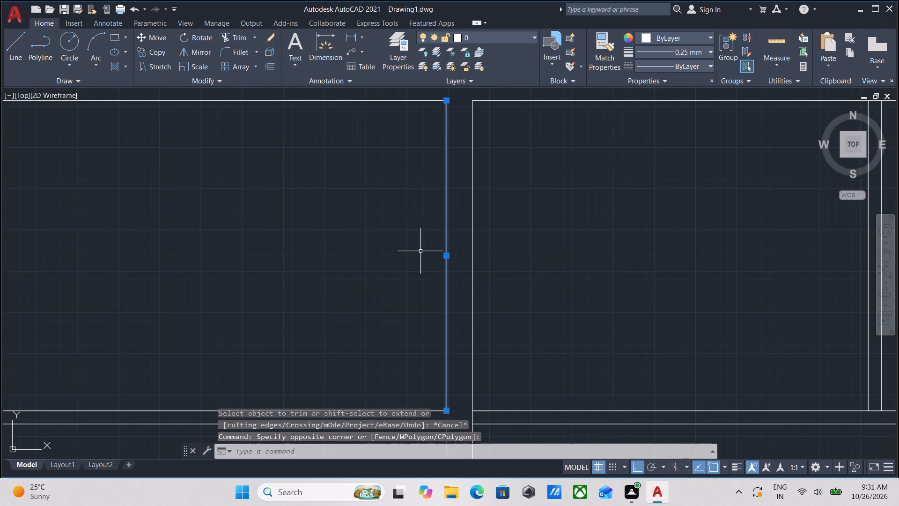
key(o)
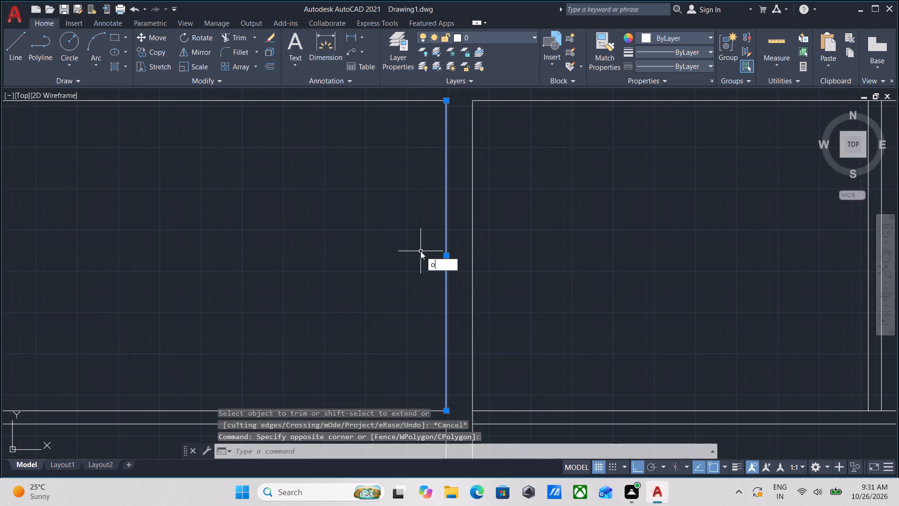
key(Return)
click(446, 262)
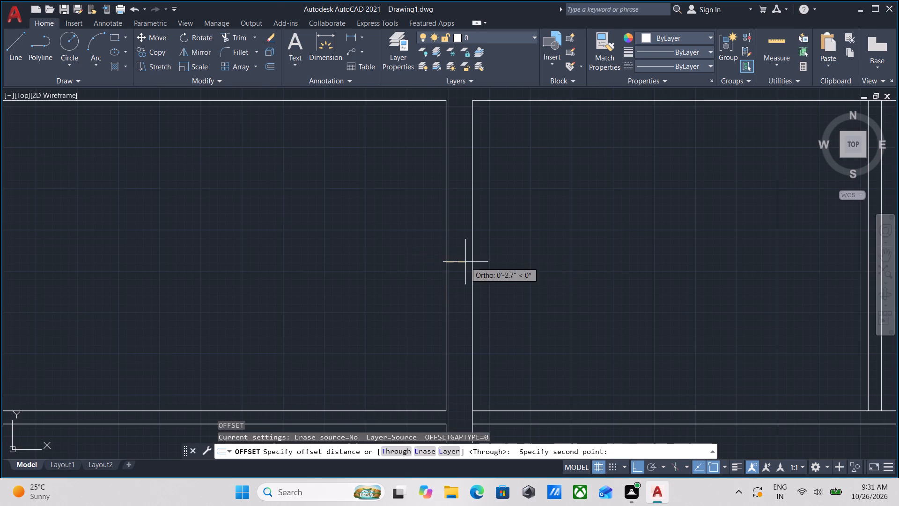
click(465, 262)
key(4)
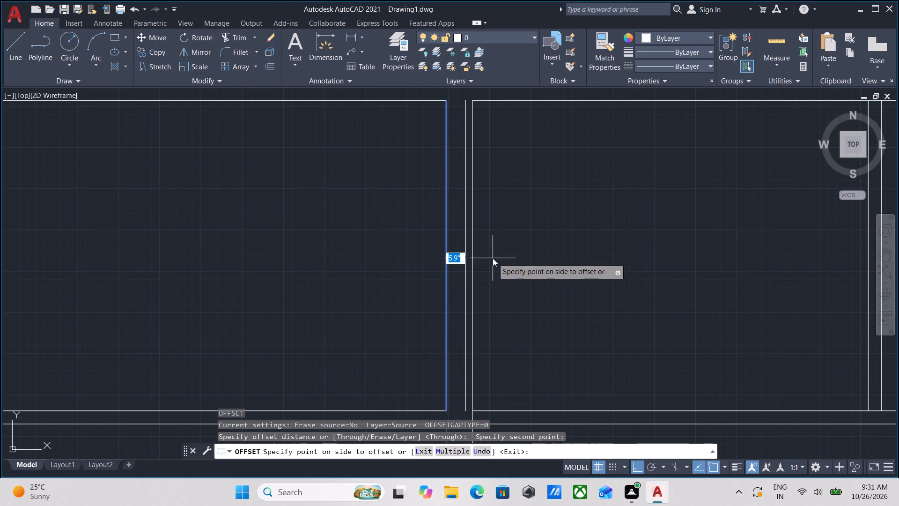
key(shift+quotedbl)
key(Return)
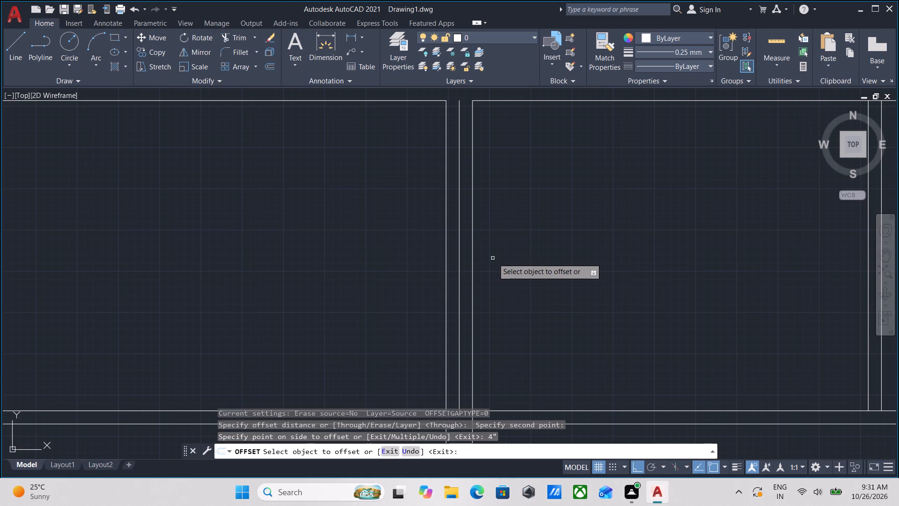
scroll(500, 251, down, 1)
key(Escape)
Trim away the right line of the inner vertical 8" wall between the second and third horizontal walls from the bottom.
text(tr)
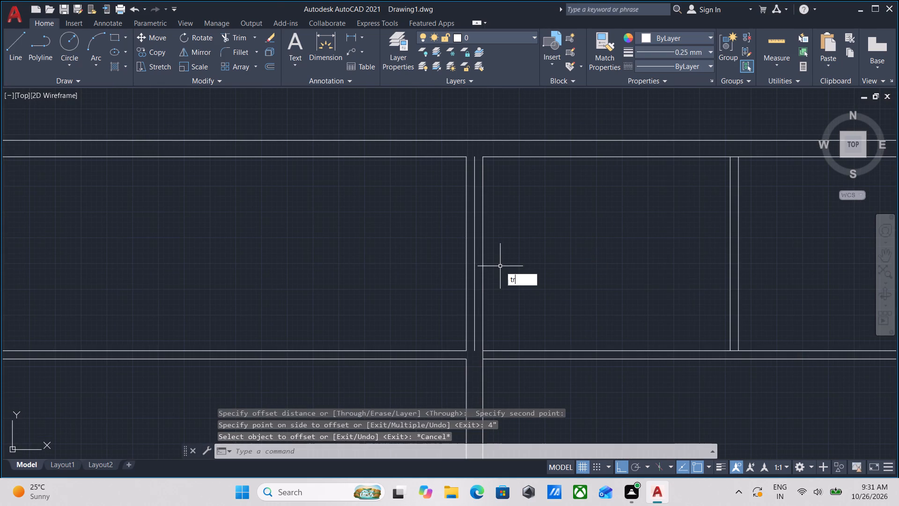
key(Return)
click(489, 242)
click(480, 227)
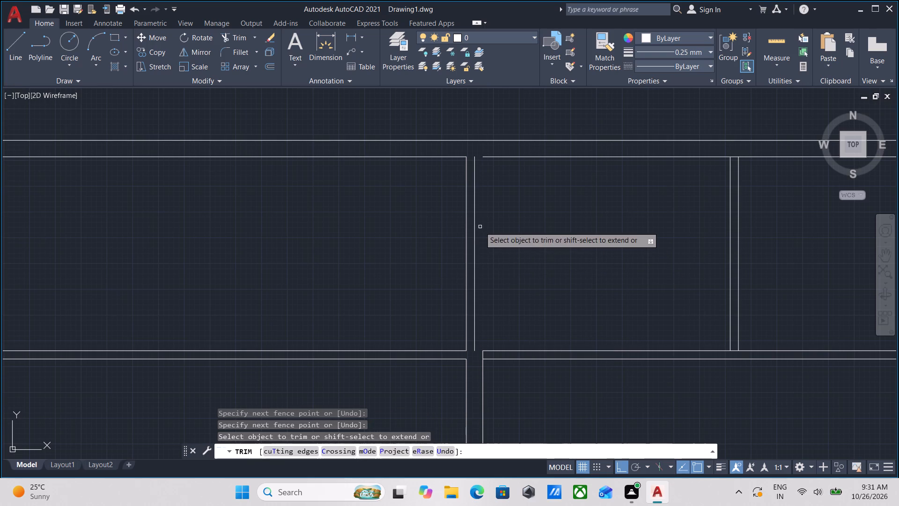
key(Escape)
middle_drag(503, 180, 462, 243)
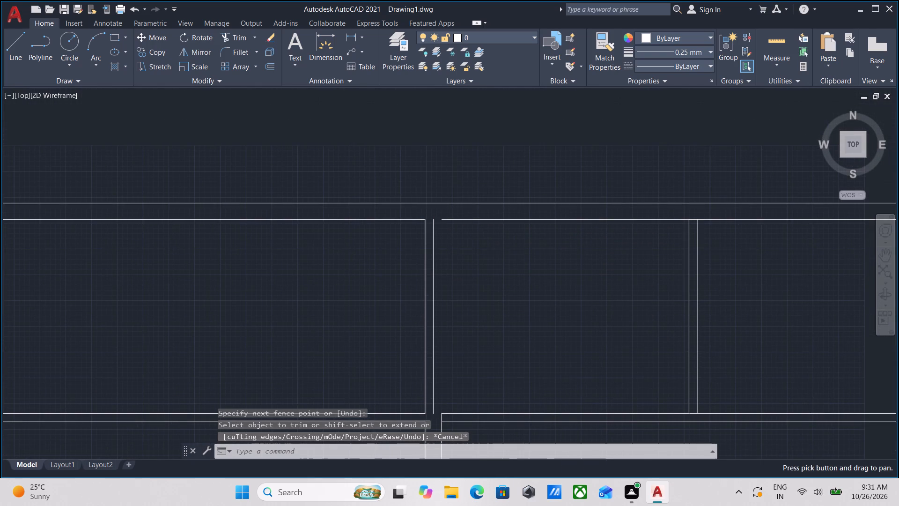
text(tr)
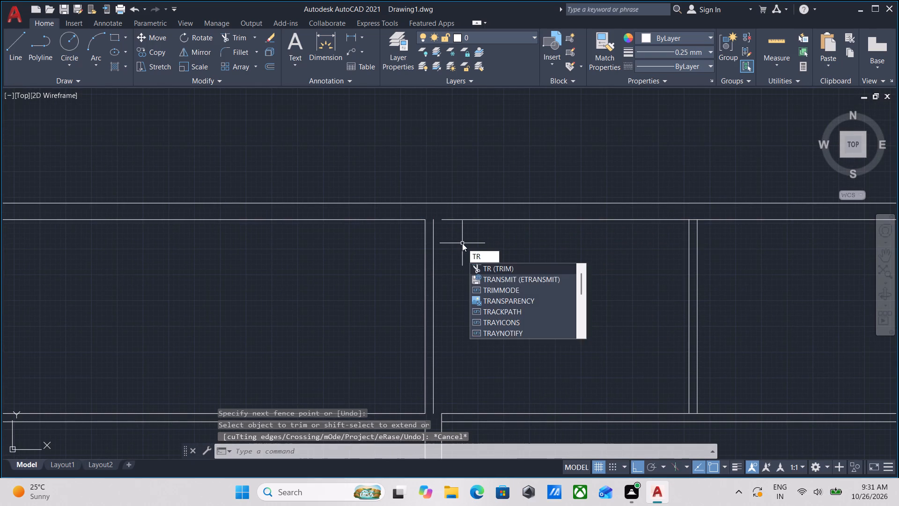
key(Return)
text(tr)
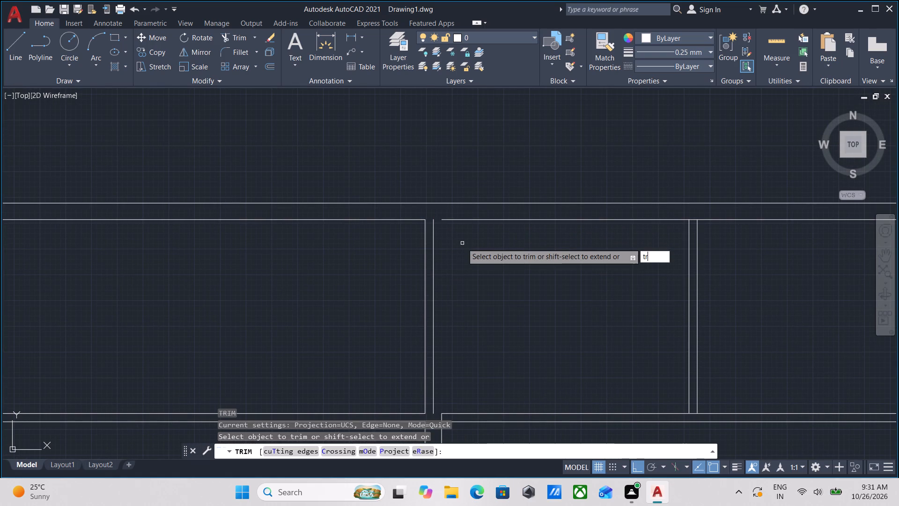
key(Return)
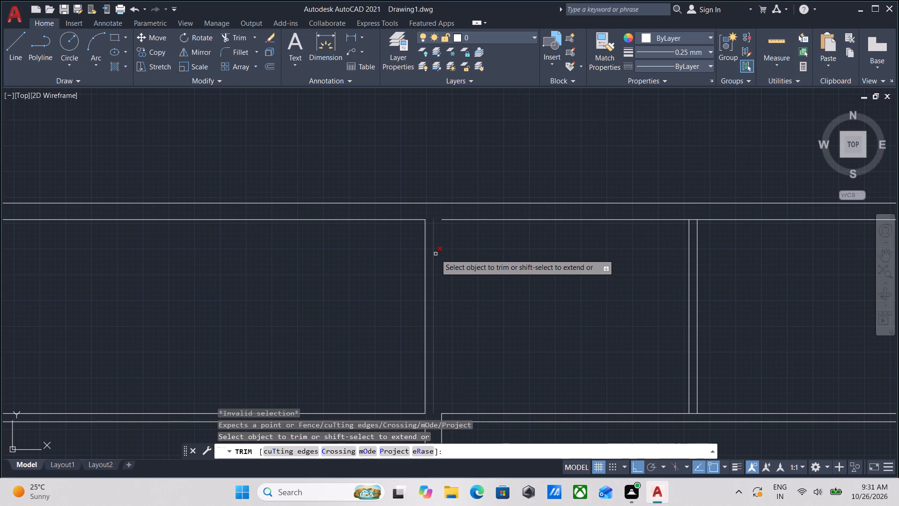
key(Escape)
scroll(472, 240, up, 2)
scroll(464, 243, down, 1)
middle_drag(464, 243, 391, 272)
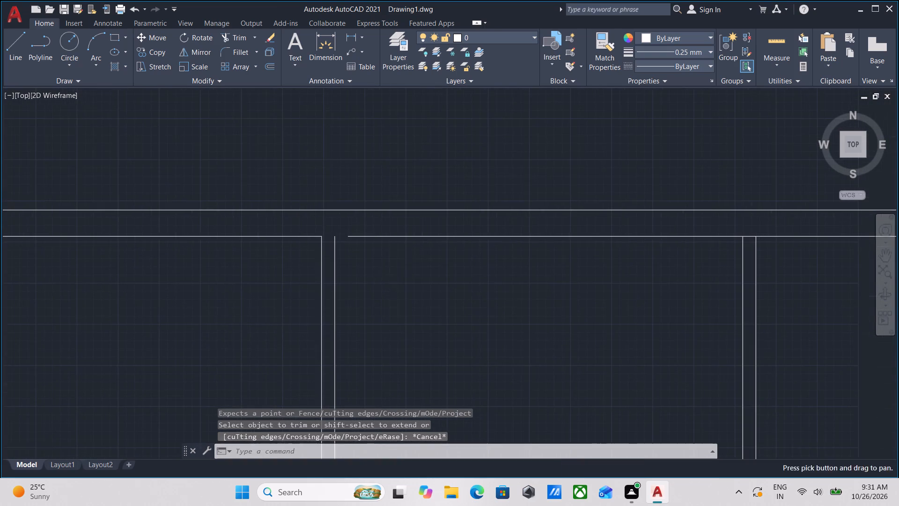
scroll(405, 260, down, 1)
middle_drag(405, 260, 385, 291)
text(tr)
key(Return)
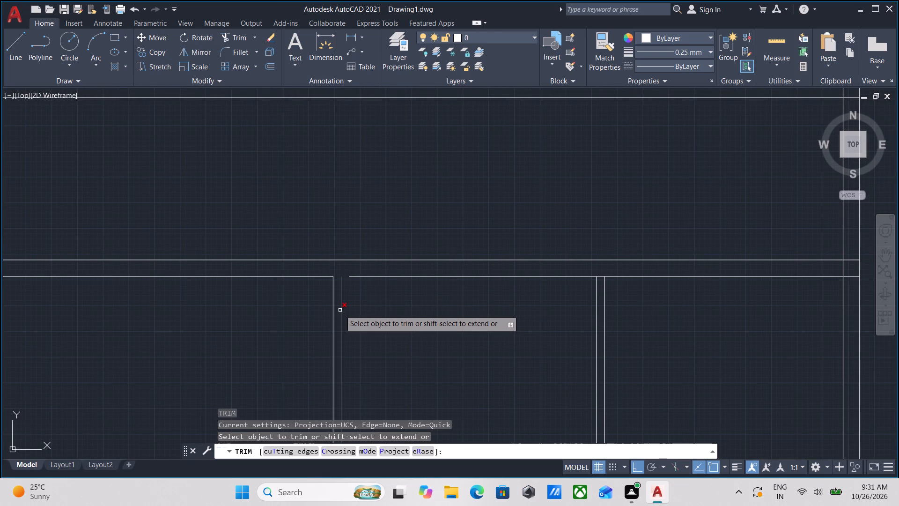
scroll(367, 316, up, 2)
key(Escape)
Fillet the new vertical 4" wall line with the lower line of the third horizontal wall at radius 0 to close the room corner.
scroll(335, 313, down, 1)
middle_drag(335, 313, 334, 94)
scroll(351, 150, down, 3)
middle_drag(354, 170, 346, 190)
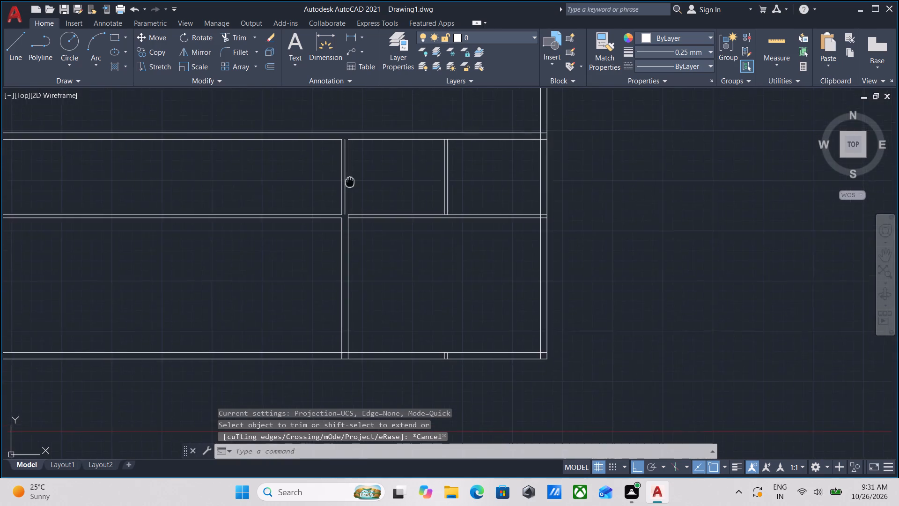
middle_drag(346, 190, 339, 215)
scroll(339, 216, up, 2)
key(f)
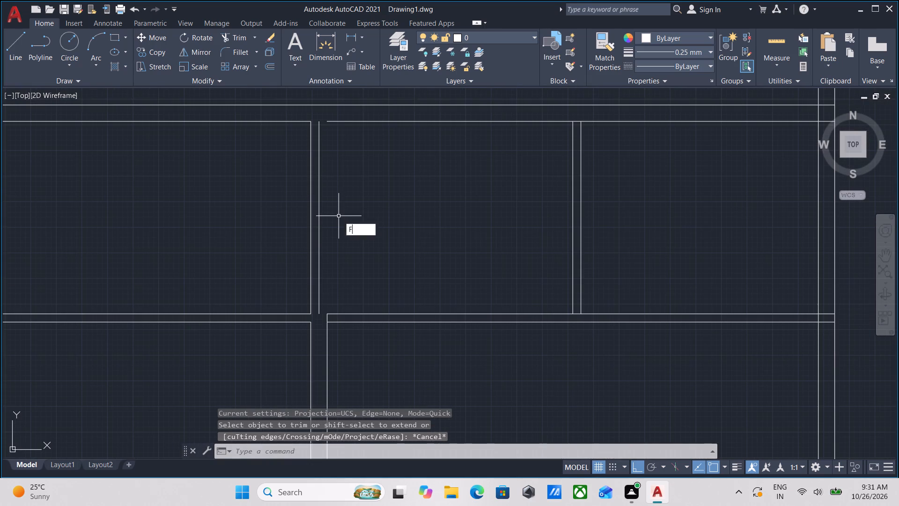
key(Return)
middle_drag(339, 216, 325, 294)
scroll(325, 294, up, 1)
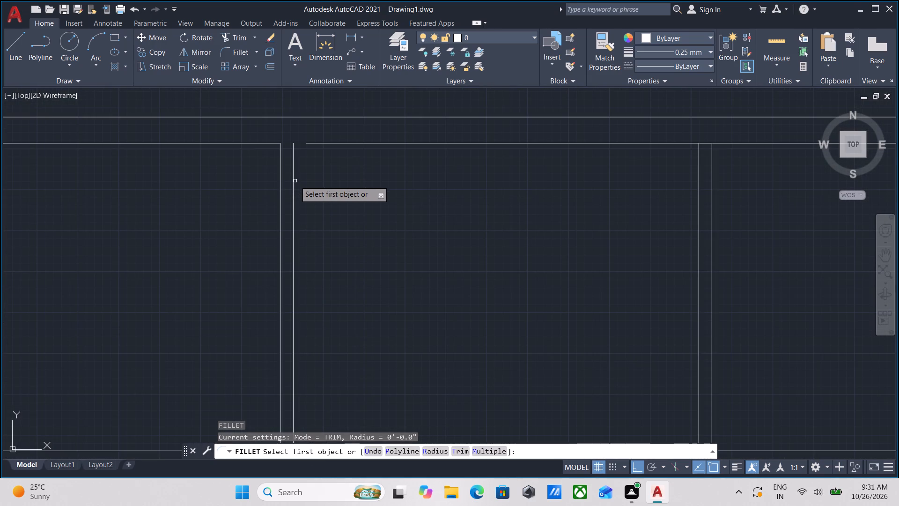
click(295, 181)
click(294, 176)
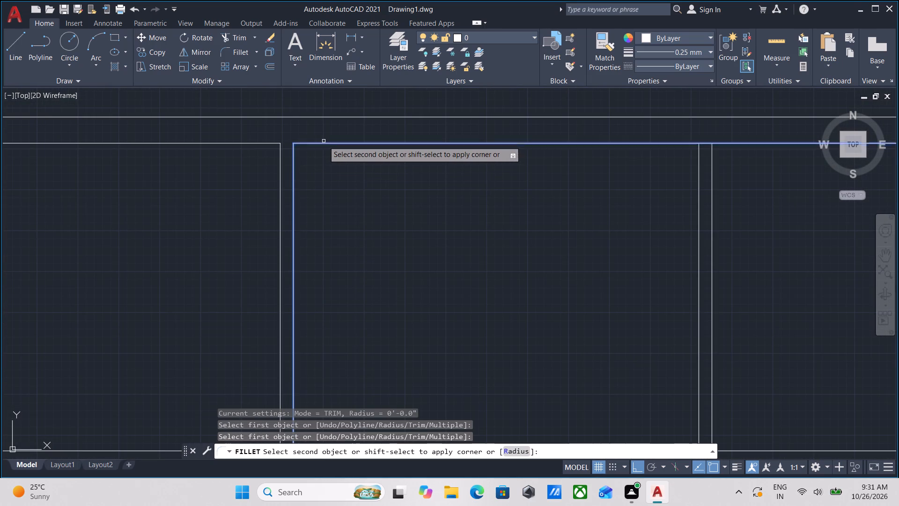
click(324, 144)
Fillet the lower end of the same 4" wall line with the upper line of the second horizontal wall at radius 0.
scroll(361, 167, down, 4)
middle_drag(369, 184, 367, 127)
scroll(369, 184, up, 1)
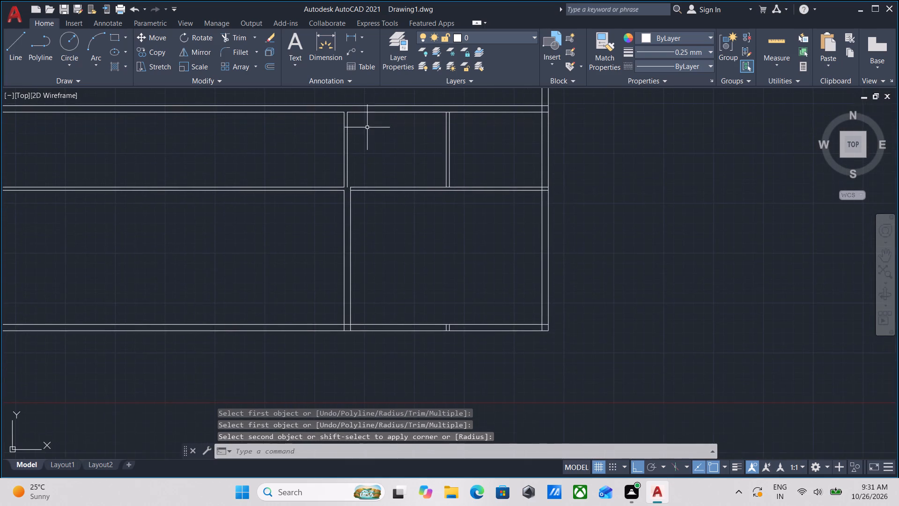
scroll(355, 172, up, 1)
key(f)
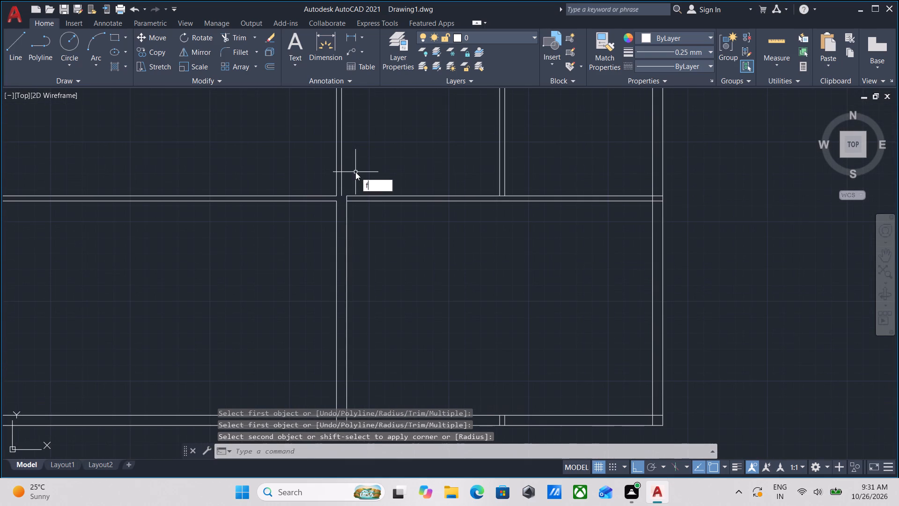
key(Return)
scroll(327, 223, up, 4)
scroll(361, 127, down, 1)
middle_drag(361, 127, 329, 294)
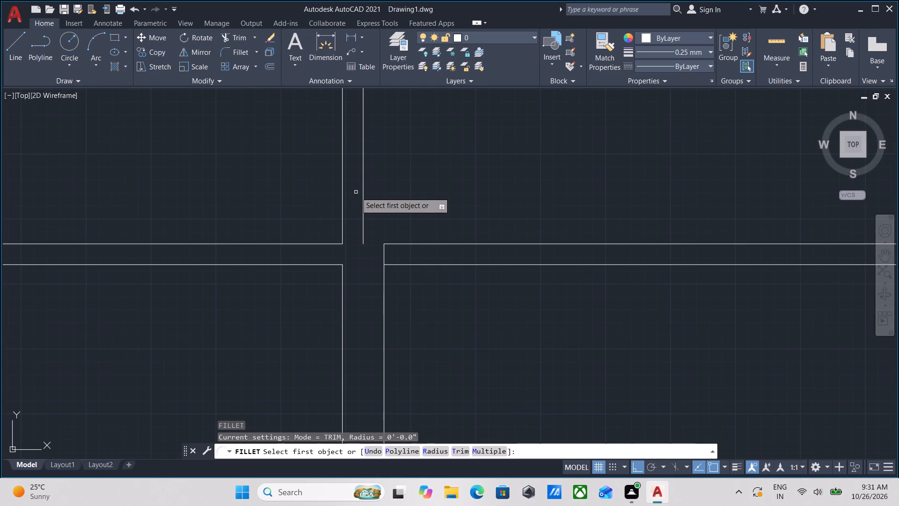
click(364, 196)
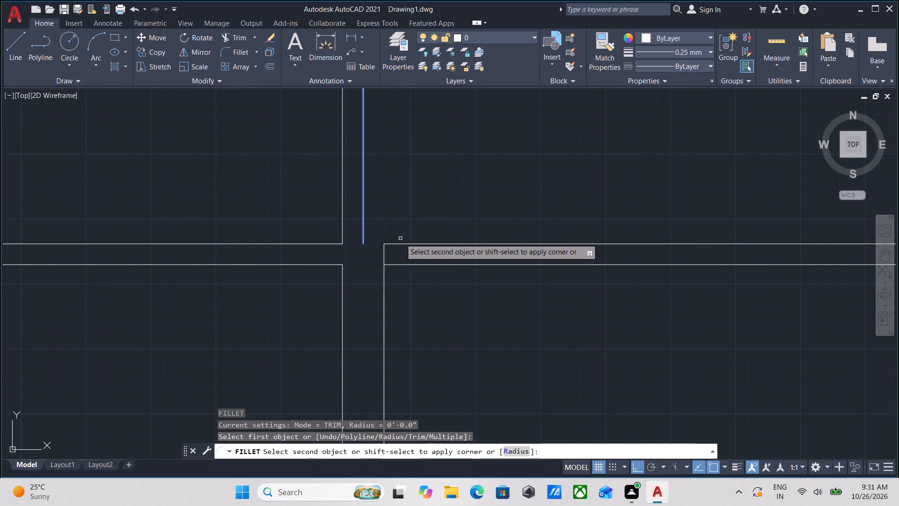
click(401, 244)
Trim the stub of the inner vertical 8" wall's right line that crosses the thickness of the 4" horizontal wall.
scroll(427, 195, down, 3)
middle_drag(427, 195, 341, 305)
scroll(402, 293, down, 2)
scroll(402, 293, up, 2)
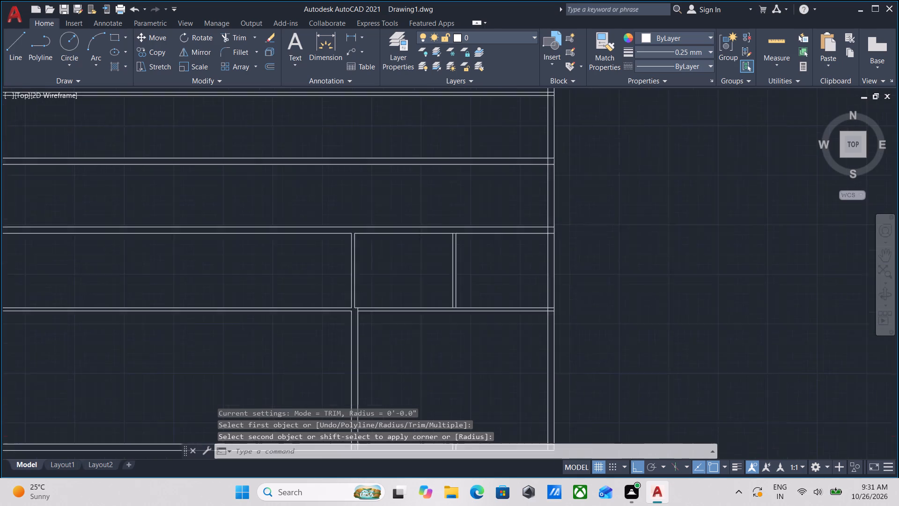
scroll(402, 293, up, 1)
scroll(347, 354, up, 3)
key(Escape)
scroll(258, 312, down, 1)
middle_drag(272, 313, 429, 312)
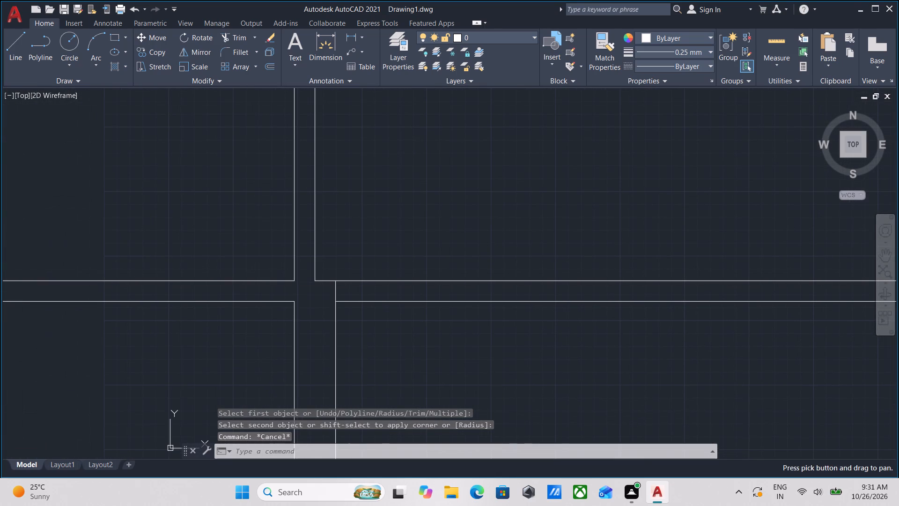
text(tr)
key(Return)
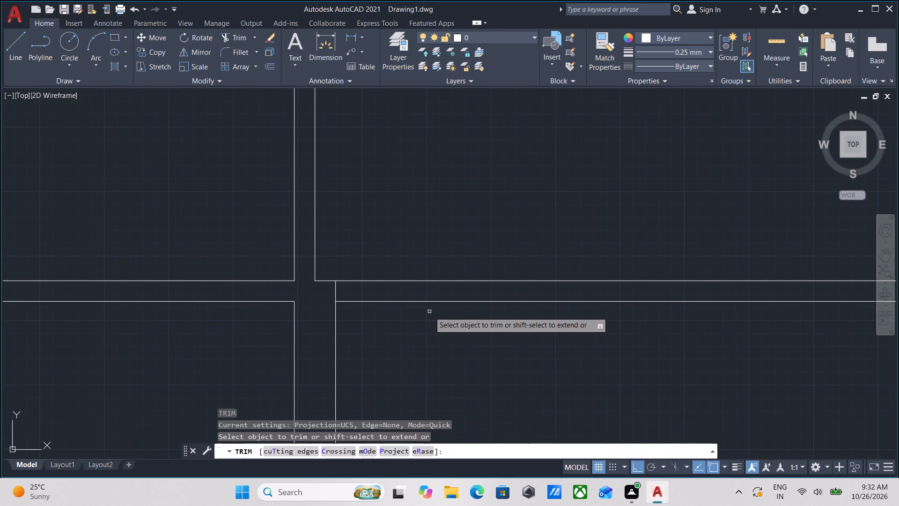
scroll(429, 312, down, 4)
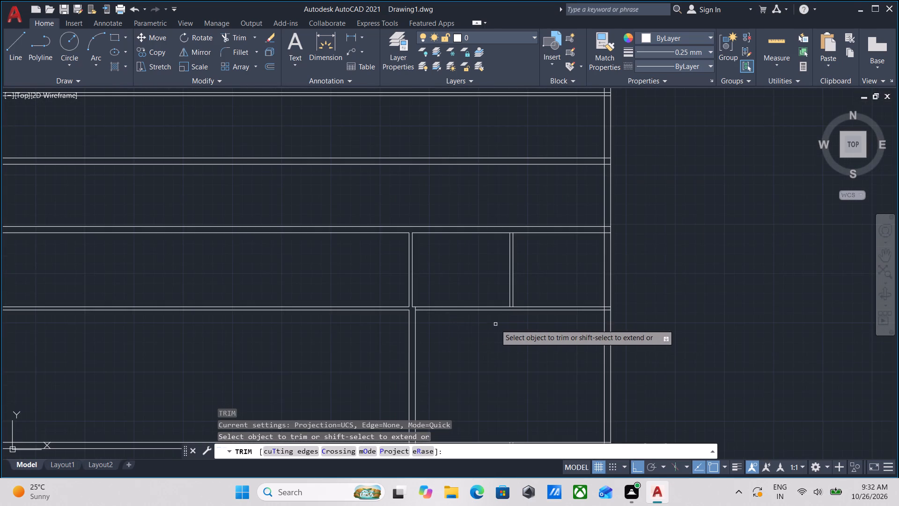
scroll(495, 324, up, 2)
scroll(316, 267, up, 3)
click(279, 317)
click(245, 317)
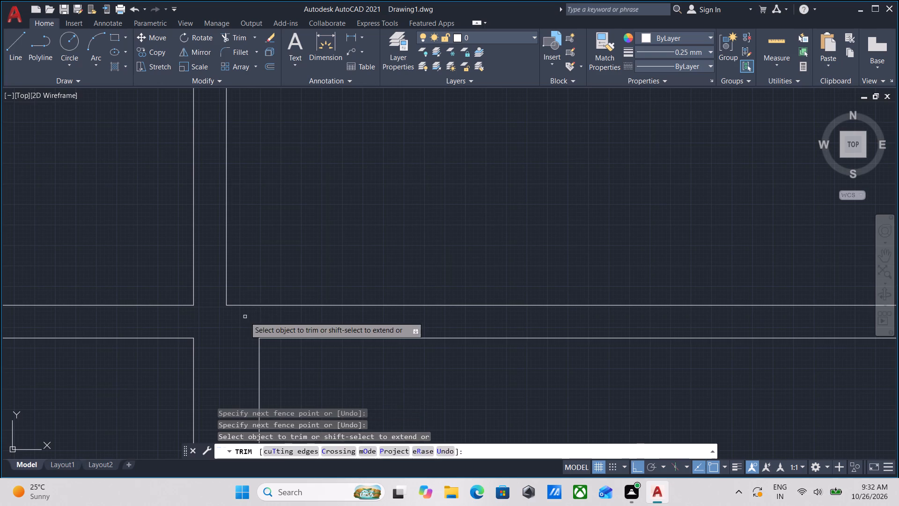
scroll(280, 288, down, 5)
key(Escape)
Trim the lower line of the third horizontal wall between the two lines of the 4" vertical partition at its top end.
middle_drag(298, 253, 301, 283)
scroll(394, 231, up, 3)
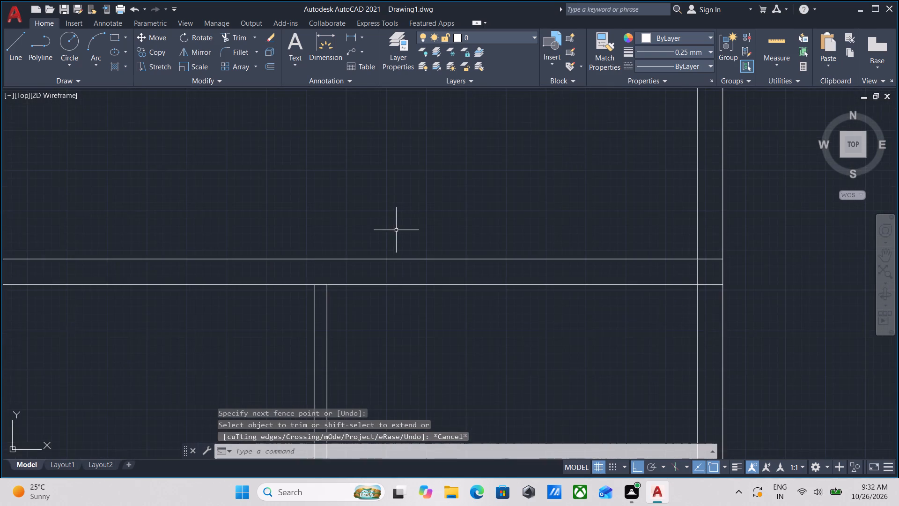
middle_drag(396, 230, 399, 258)
text(tr)
key(Return)
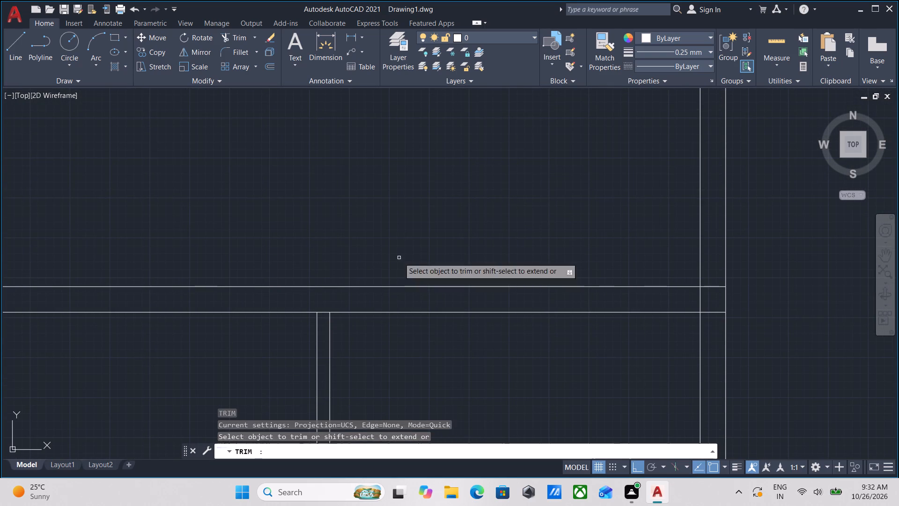
scroll(367, 330, up, 2)
scroll(351, 332, down, 2)
middle_drag(354, 325, 459, 238)
scroll(417, 238, up, 3)
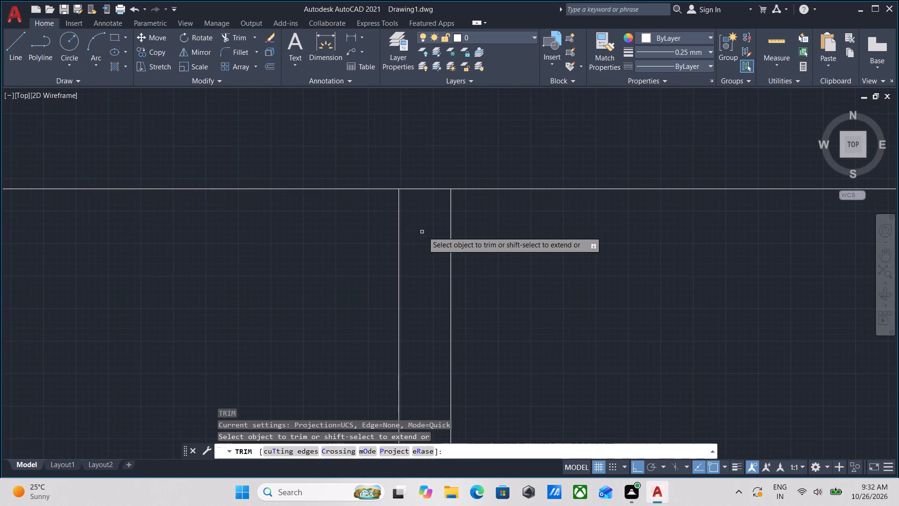
click(427, 227)
click(427, 157)
Trim the upper line of the second horizontal wall between the two lines of the 4" vertical partition at its bottom end.
scroll(430, 162, down, 5)
middle_drag(473, 253, 516, 134)
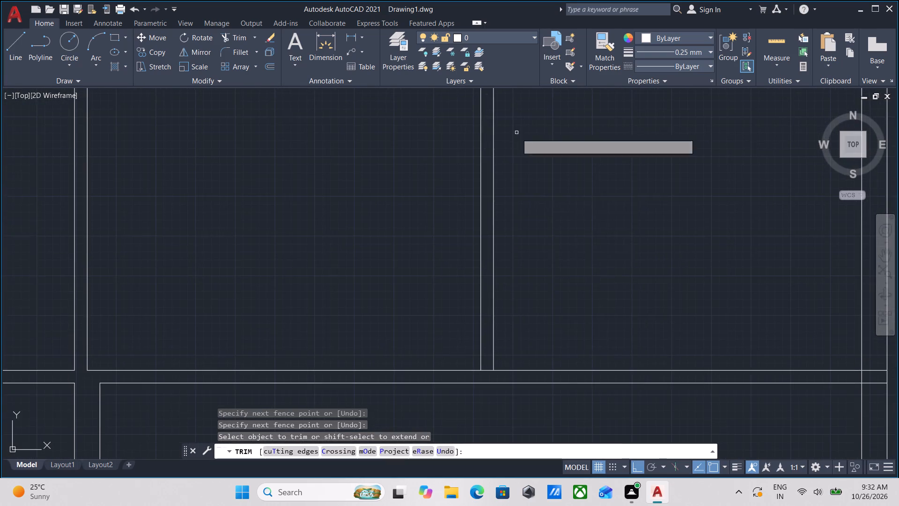
middle_drag(508, 308, 520, 229)
scroll(500, 317, up, 3)
click(496, 240)
click(491, 206)
key(Escape)
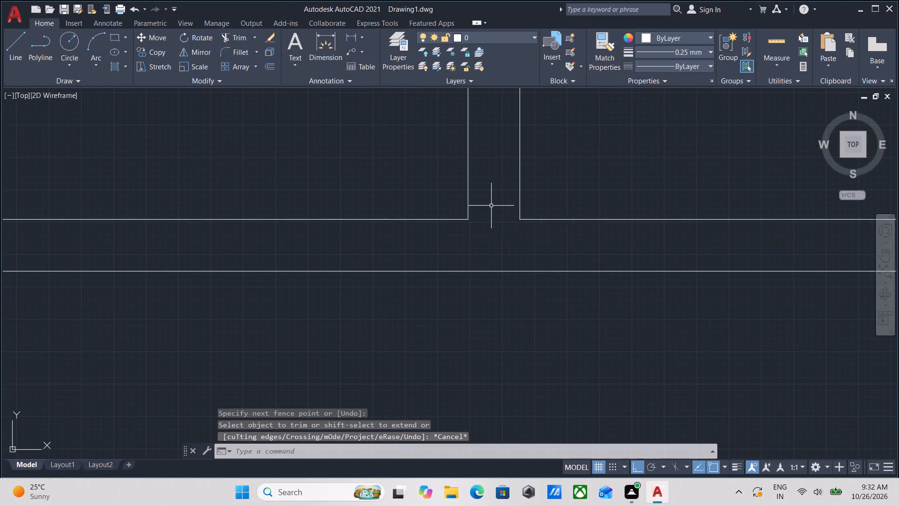
Measure the interior width and height of the small room between the two 4" vertical partitions.
scroll(491, 206, down, 5)
middle_drag(403, 192, 415, 294)
scroll(403, 192, down, 1)
text(mea)
key(Return)
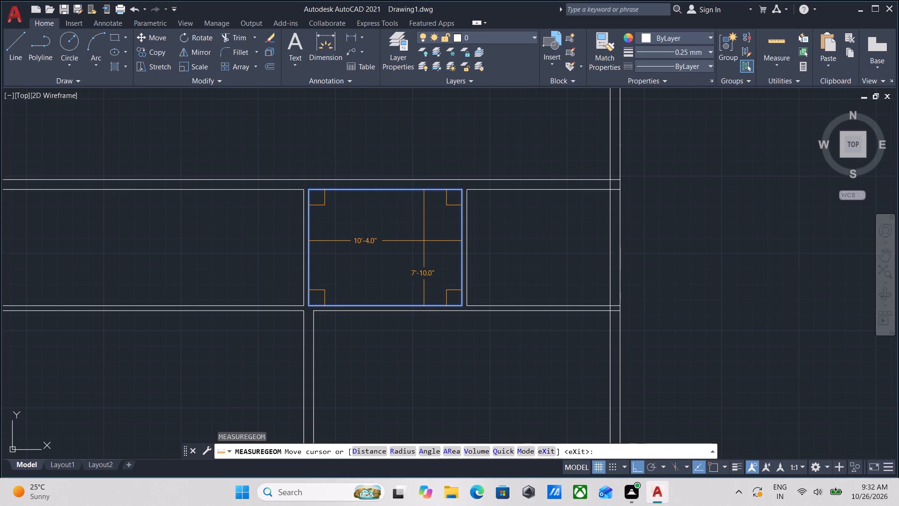
key(Escape)
Measure the interior width and height of the end room between the 4" vertical partition and the outer right wall.
scroll(521, 277, up, 3)
scroll(469, 246, down, 2)
middle_drag(472, 244, 413, 272)
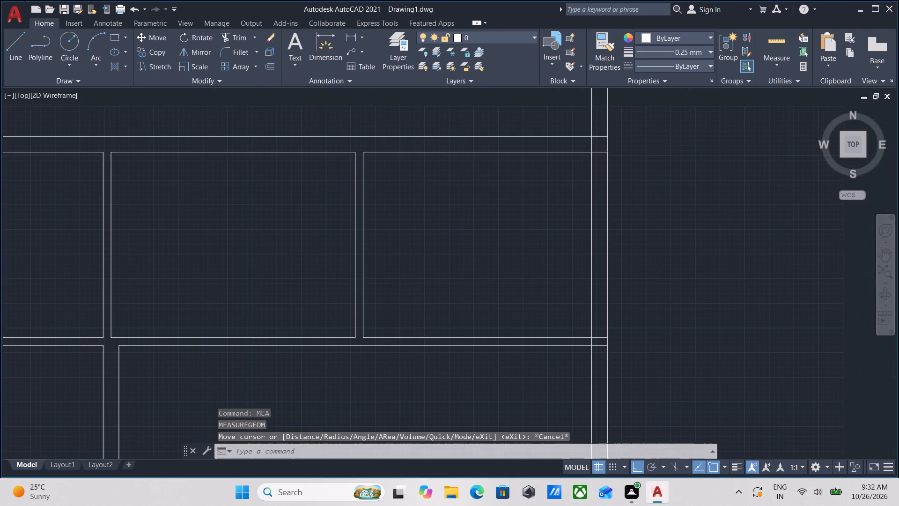
text(mr)
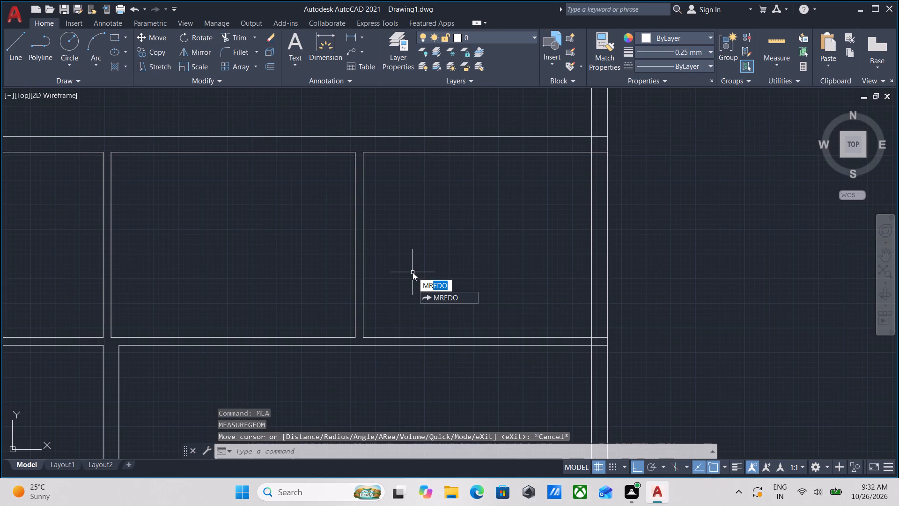
key(BackSpace)
key(BackSpace)
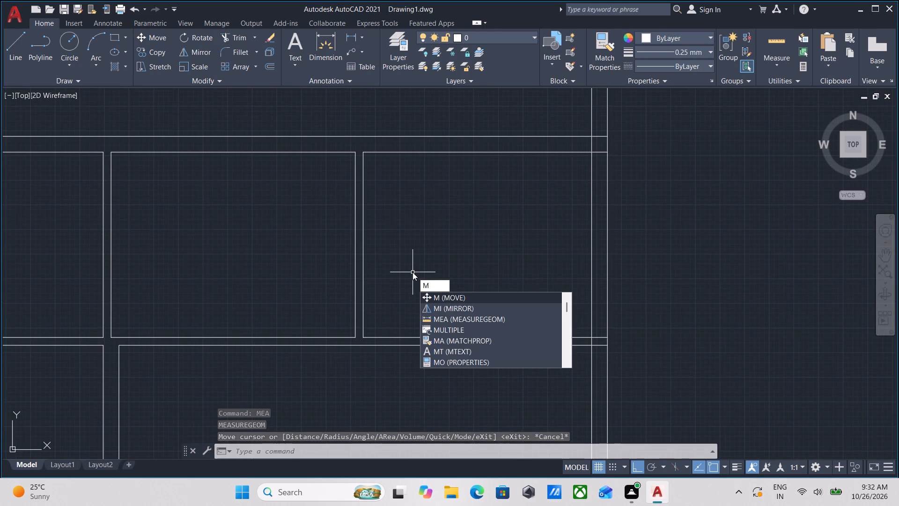
text(ea)
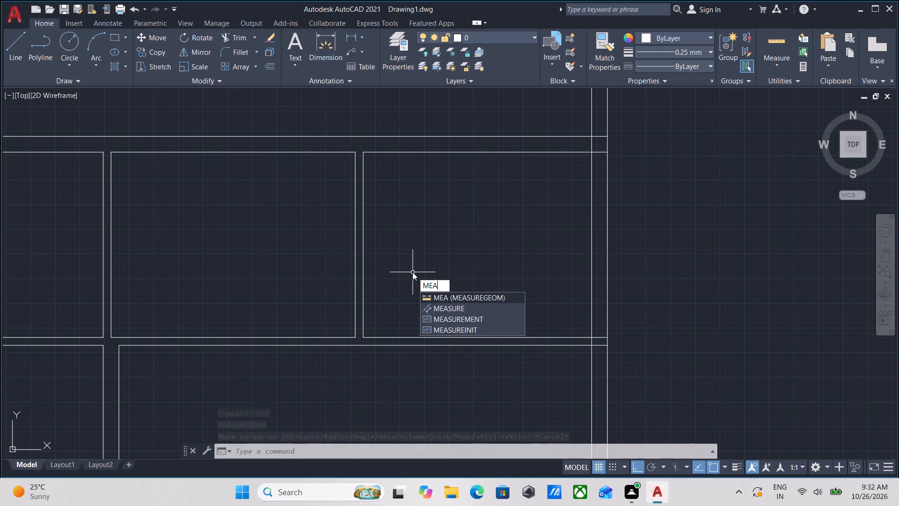
key(Return)
scroll(502, 247, down, 3)
middle_drag(502, 247, 452, 268)
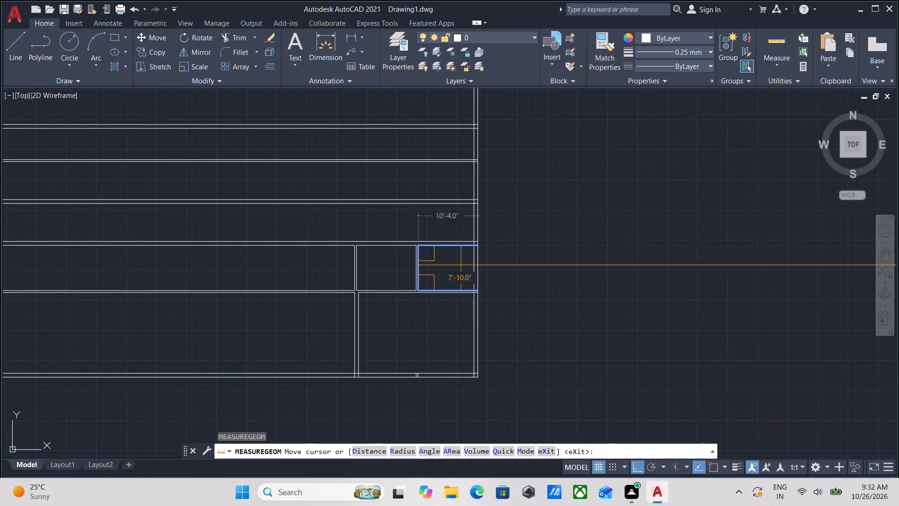
scroll(462, 265, down, 2)
scroll(462, 265, up, 6)
key(Escape)
Trim the third horizontal wall's lower line inside the outer right wall's thickness, and the outer wall's inner line above it.
scroll(535, 212, down, 1)
middle_drag(535, 212, 515, 253)
scroll(501, 208, up, 3)
key(t)
key(r)
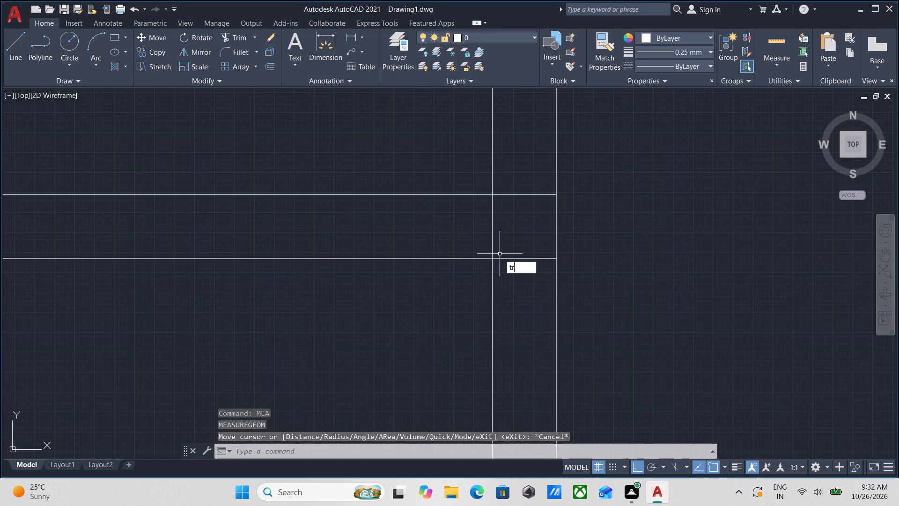
key(Return)
scroll(506, 268, up, 3)
click(508, 275)
click(529, 180)
click(497, 179)
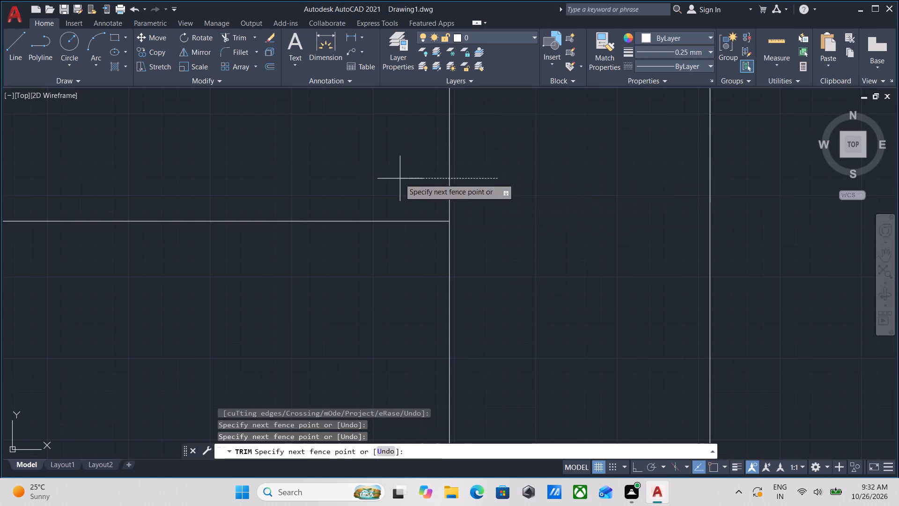
click(399, 179)
scroll(399, 179, down, 5)
key(Escape)
Measure the end room beside the outer right wall again.
scroll(342, 246, down, 3)
middle_drag(342, 246, 395, 225)
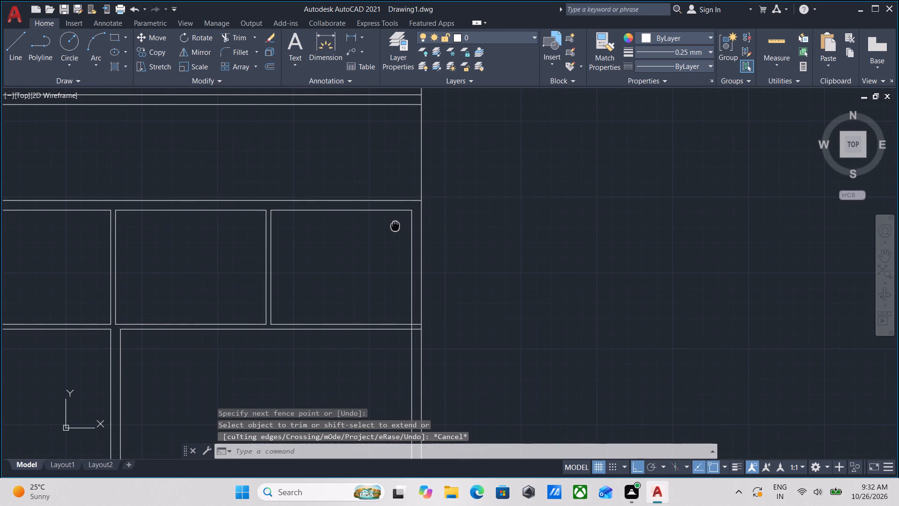
key(m)
middle_drag(395, 225, 409, 278)
scroll(409, 278, down, 1)
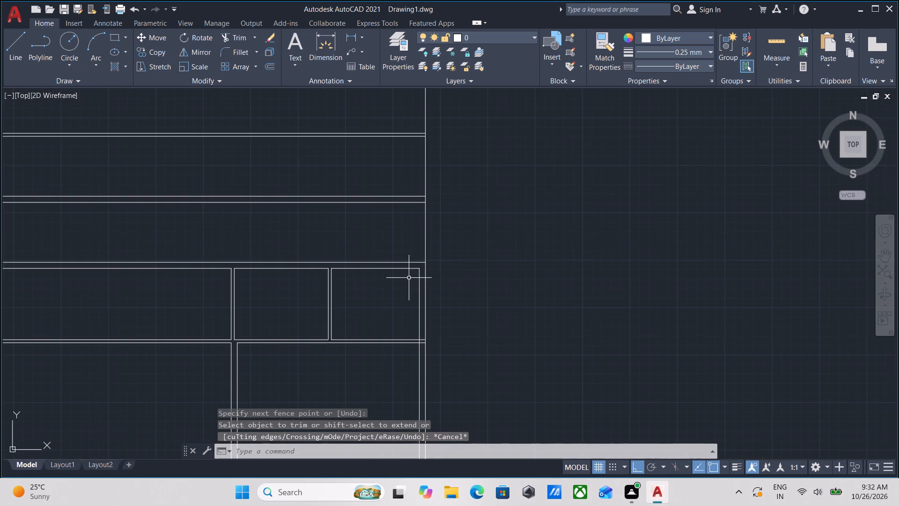
text(es)
key(Escape)
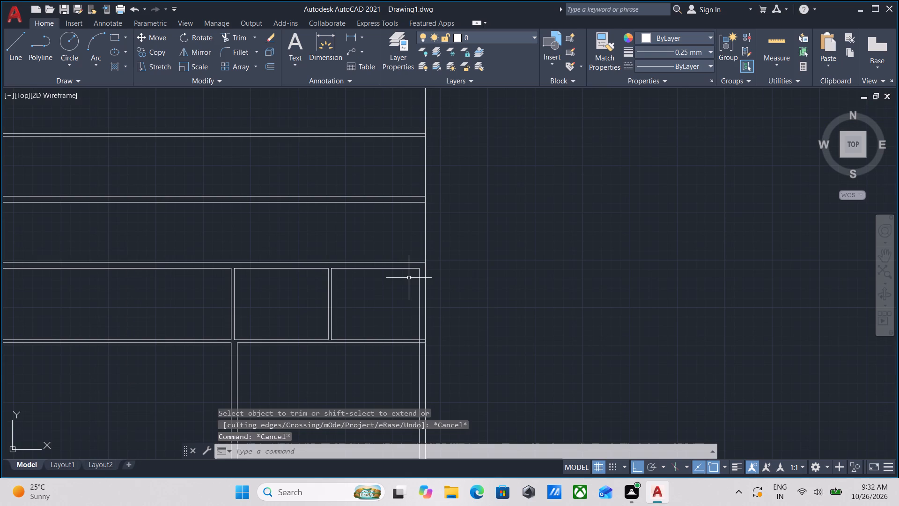
text(mea)
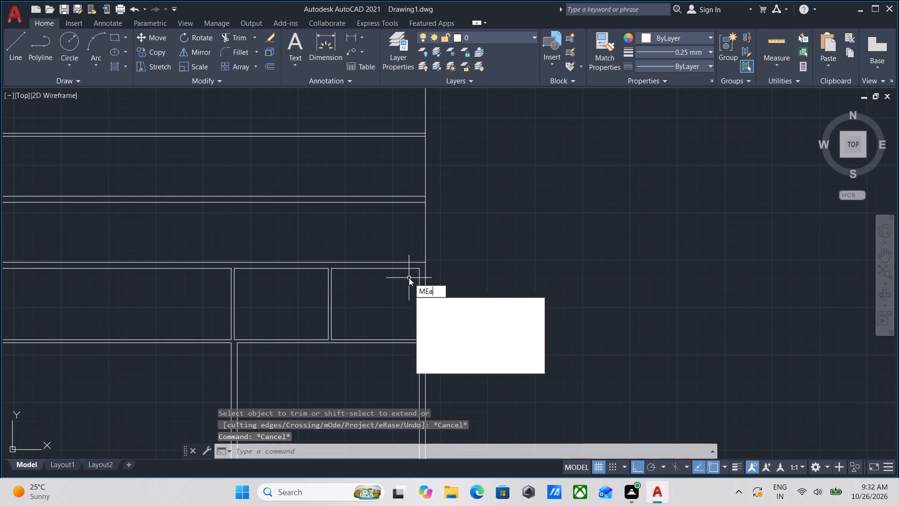
key(Return)
scroll(391, 303, up, 2)
scroll(391, 272, down, 2)
middle_drag(391, 272, 409, 322)
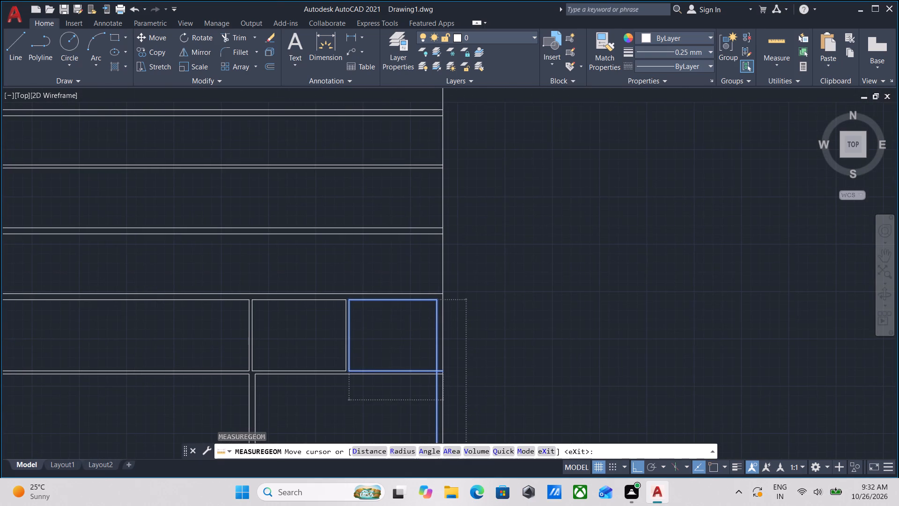
key(Escape)
Erase both lines of the 4" vertical partition separating the small middle room from the end room.
scroll(347, 325, up, 4)
click(385, 308)
click(276, 293)
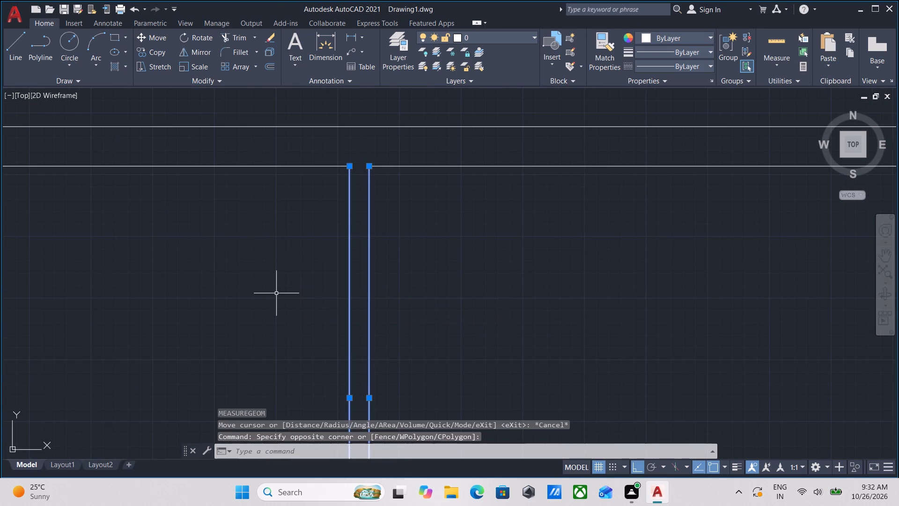
right_click(276, 293)
click(313, 97)
scroll(408, 160, down, 3)
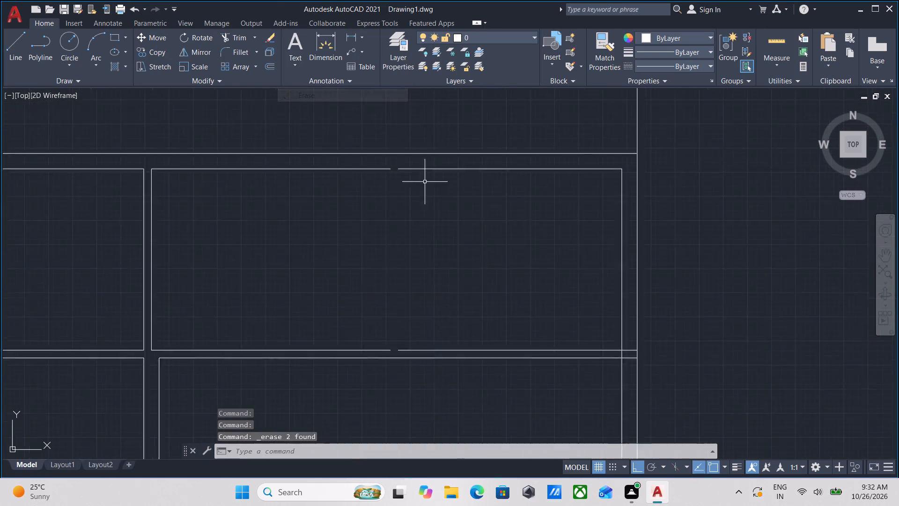
Trim the crossing lines where the second horizontal wall meets the outer right wall, leaving the wall junction open.
scroll(432, 190, down, 2)
middle_drag(531, 242, 453, 237)
scroll(461, 237, up, 3)
scroll(255, 201, up, 2)
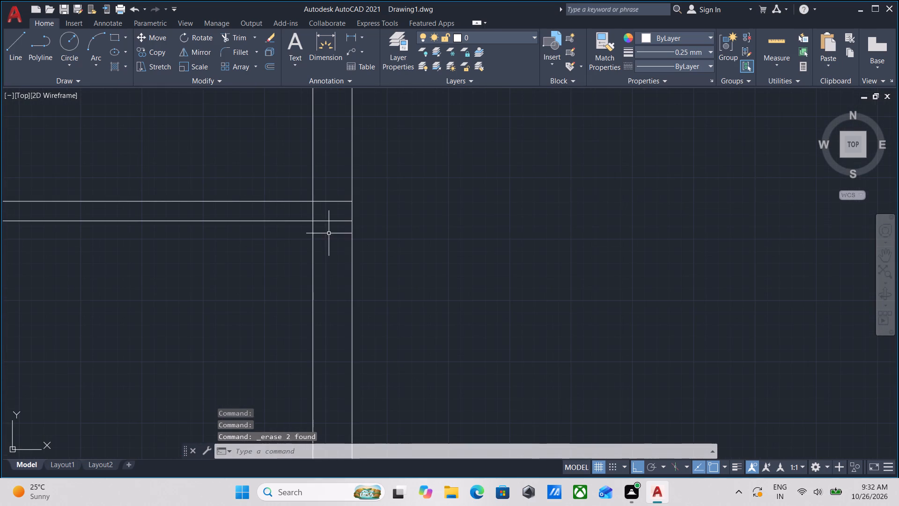
scroll(329, 233, up, 1)
text(tr)
key(Return)
scroll(329, 233, up, 3)
scroll(234, 146, down, 3)
middle_drag(234, 146, 330, 279)
scroll(330, 279, up, 1)
click(303, 249)
click(371, 255)
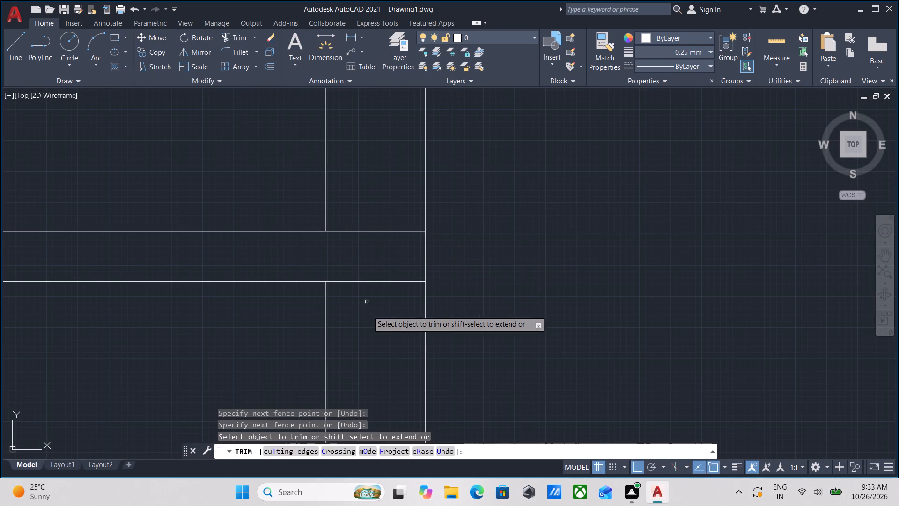
drag(375, 323, 377, 314)
click(368, 197)
scroll(368, 197, down, 2)
middle_drag(368, 197, 384, 305)
key(Escape)
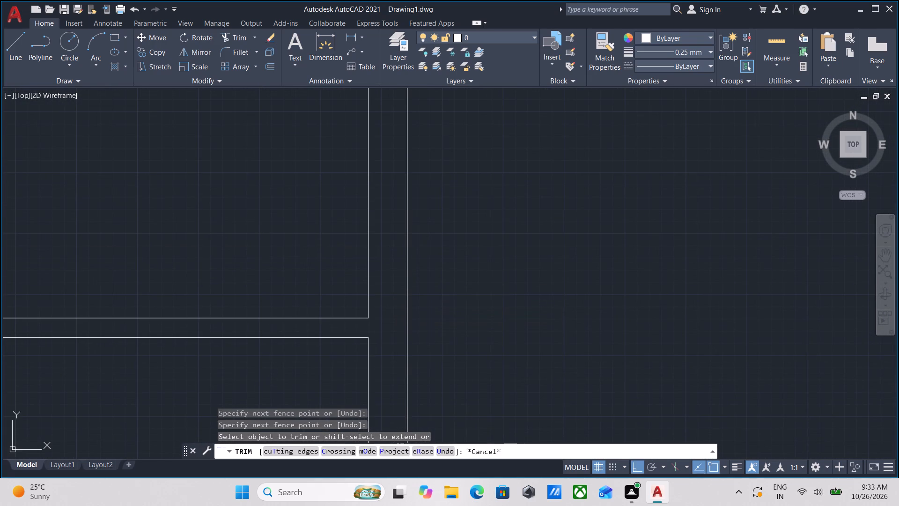
Offset the end room's inner line of the outer right wall 10' to the left.
click(387, 274)
scroll(366, 244, down, 1)
click(339, 214)
scroll(339, 214, down, 2)
middle_drag(339, 214, 435, 313)
key(o)
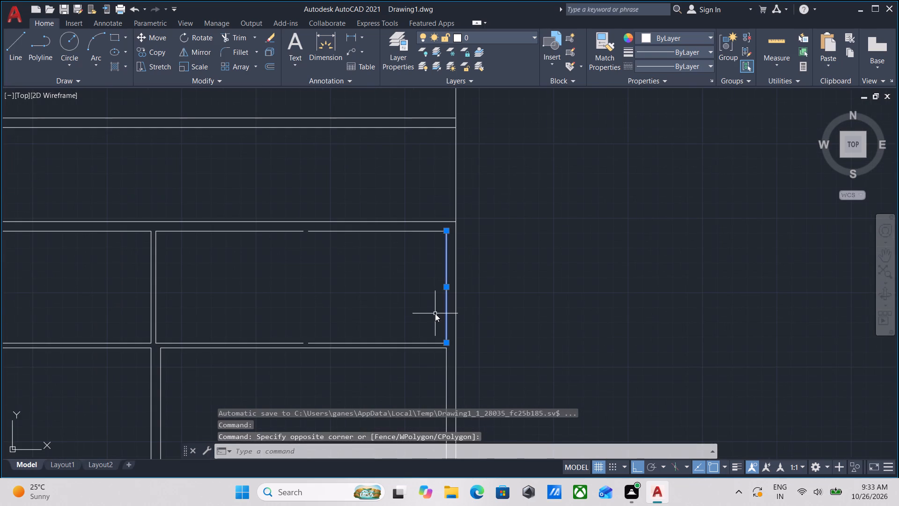
key(Return)
click(446, 285)
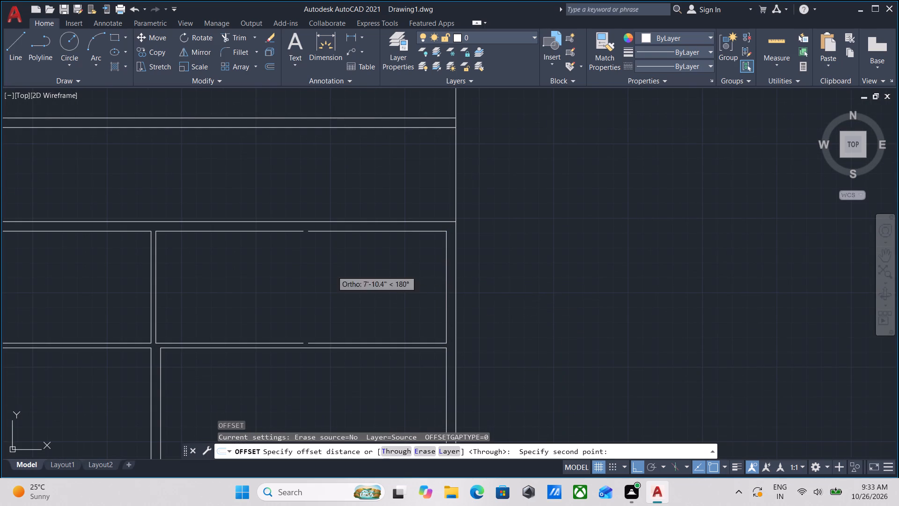
click(332, 271)
text(10')
key(Return)
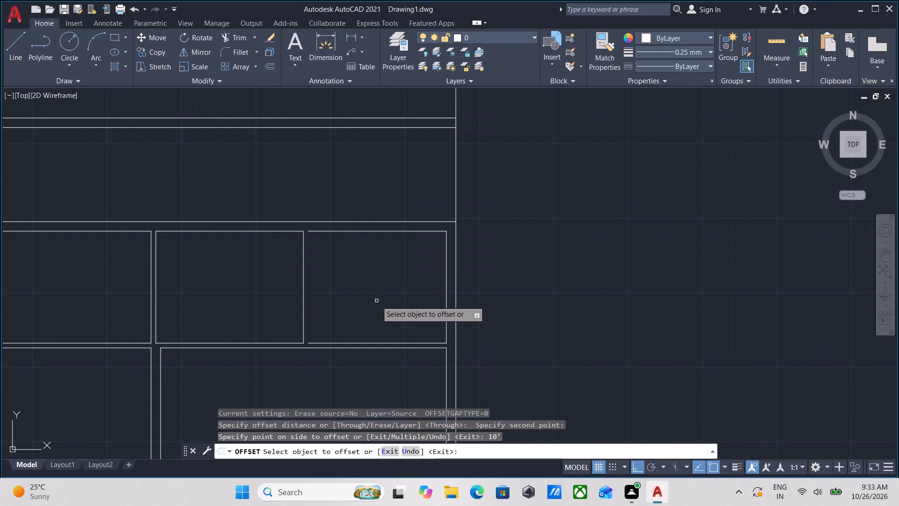
Offset the new vertical partition line 4" to the left to give the partition its thickness.
scroll(376, 301, up, 1)
scroll(294, 268, down, 1)
middle_drag(299, 272, 329, 305)
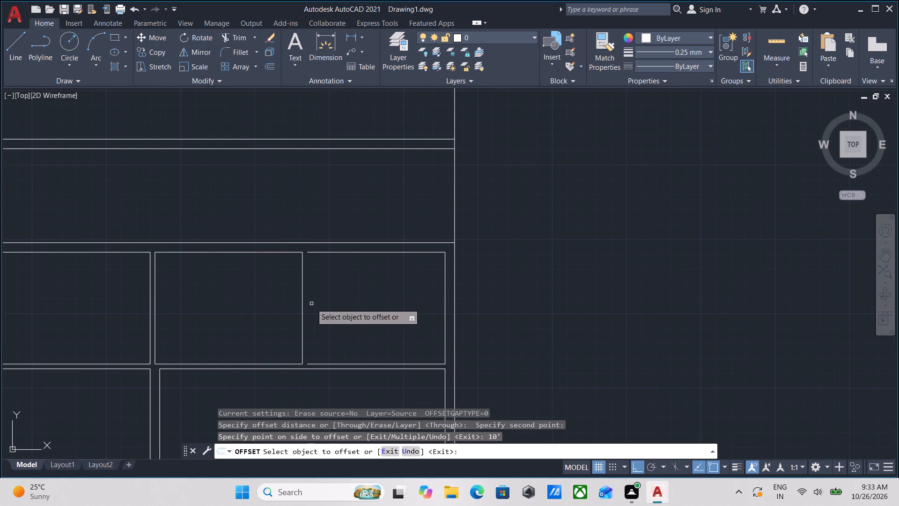
click(303, 309)
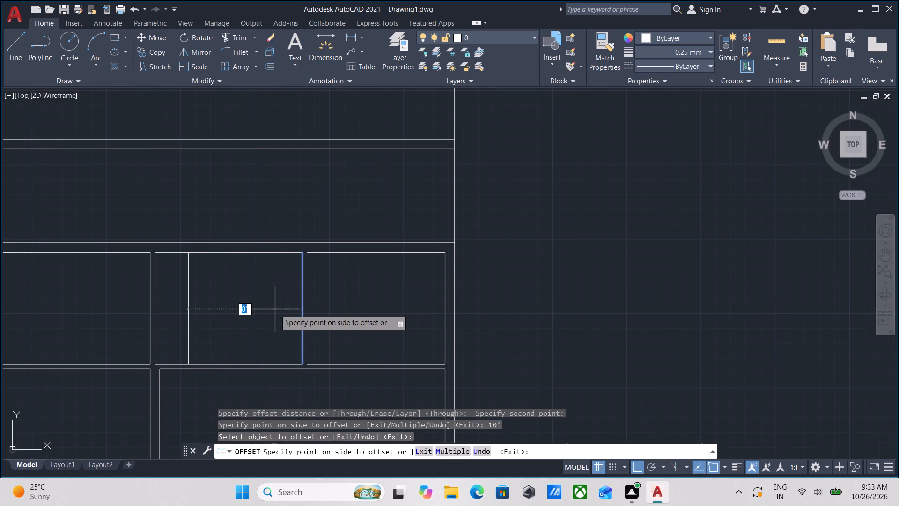
key(4)
key(shift+quotedbl)
key(Return)
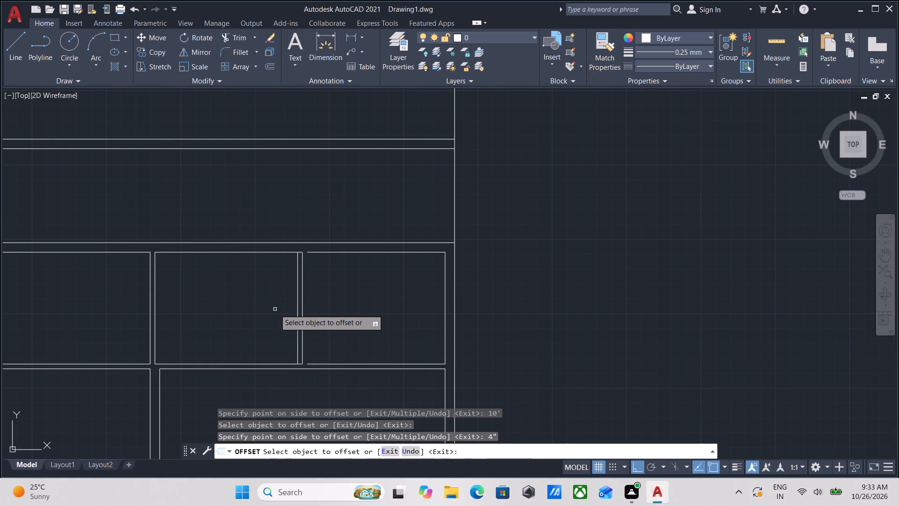
key(Escape)
Extend the end room's bottom and top wall lines left to the new 4" partition, closing the gaps.
scroll(303, 363, up, 3)
middle_drag(332, 353, 317, 367)
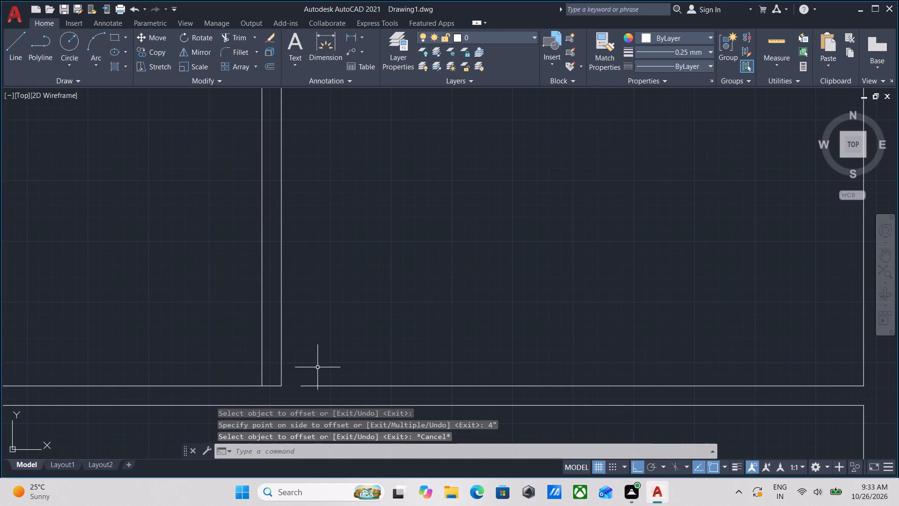
text(ex)
key(Return)
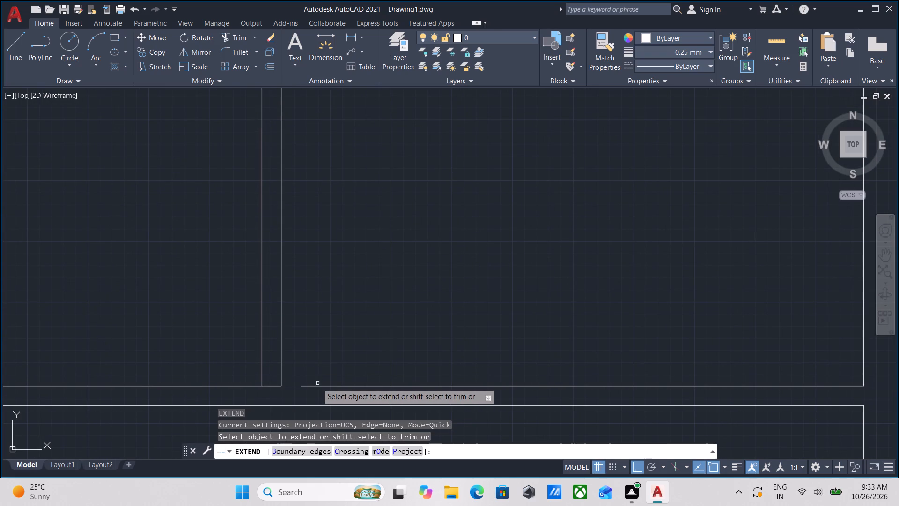
click(316, 387)
scroll(345, 218, down, 2)
middle_drag(345, 218, 343, 418)
click(347, 305)
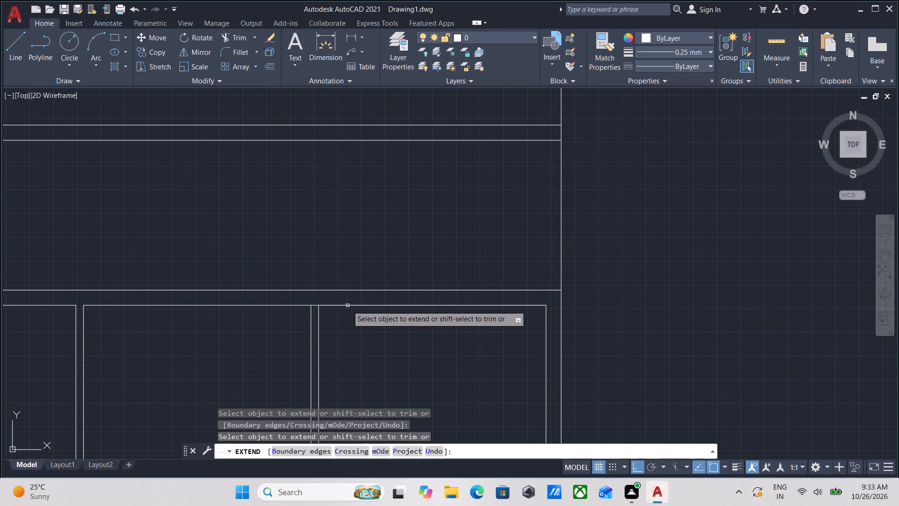
key(Escape)
Trim the upper line of the second horizontal wall between the two lines of the new 4" partition.
middle_drag(344, 365, 371, 165)
scroll(344, 275, up, 3)
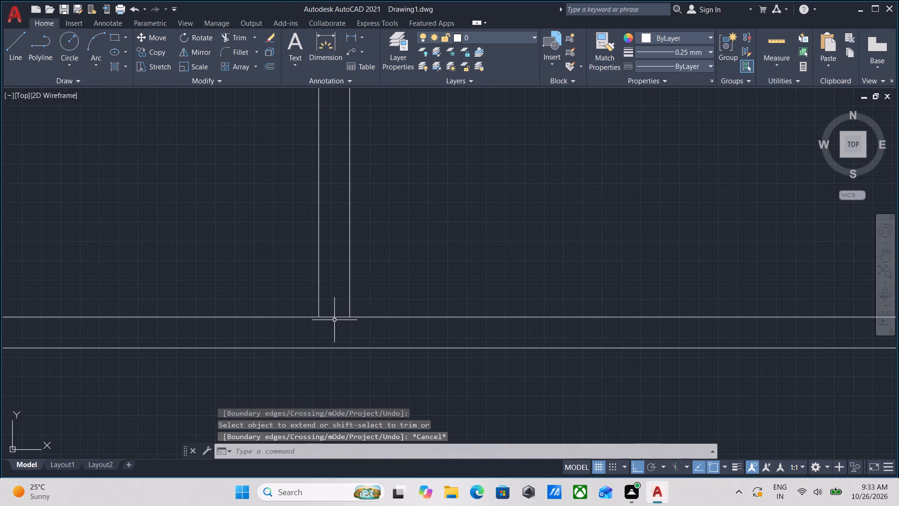
text(tr)
key(Return)
scroll(334, 320, up, 3)
click(330, 321)
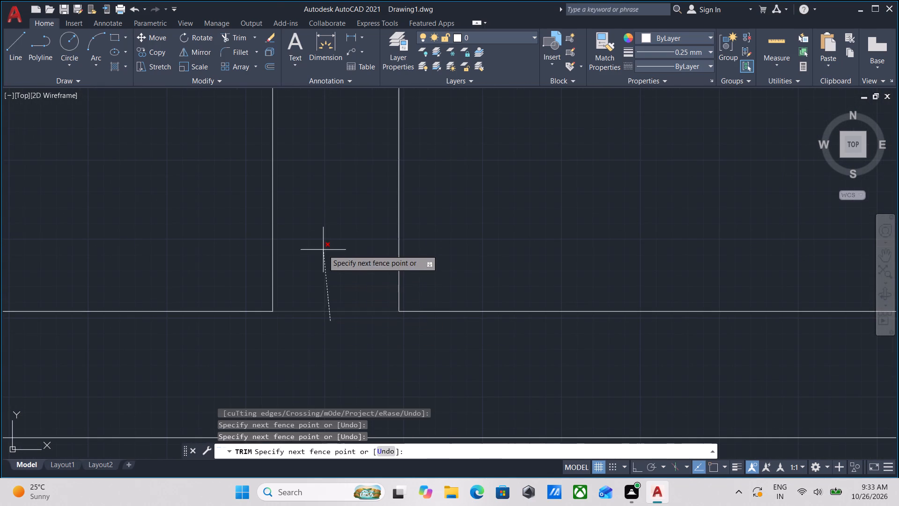
click(323, 250)
Trim the lower line of the third horizontal wall between the two lines of the new 4" partition.
scroll(323, 250, down, 5)
middle_drag(387, 197, 396, 383)
middle_drag(436, 159, 447, 356)
scroll(442, 341, down, 2)
middle_drag(446, 192, 445, 193)
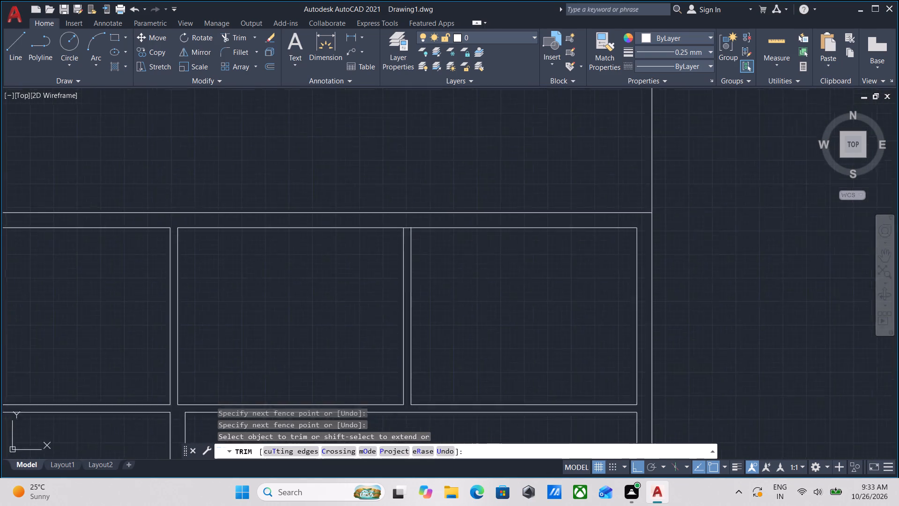
middle_drag(445, 193, 449, 269)
scroll(392, 318, up, 4)
scroll(471, 262, up, 2)
click(512, 235)
click(512, 195)
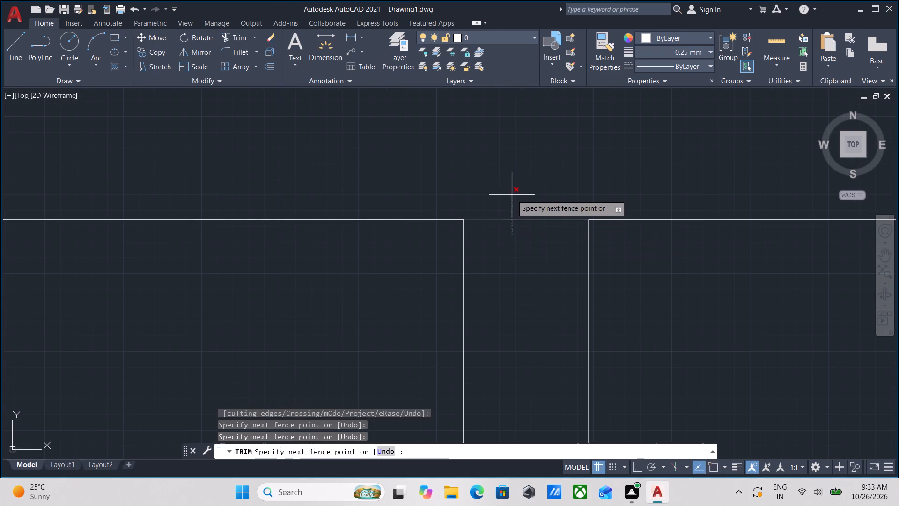
key(Escape)
Measure the interior width and height of the small middle room between the two 4" vertical partitions.
scroll(512, 195, down, 5)
middle_drag(382, 284, 505, 201)
scroll(383, 282, down, 1)
scroll(466, 222, down, 2)
middle_drag(449, 232, 453, 228)
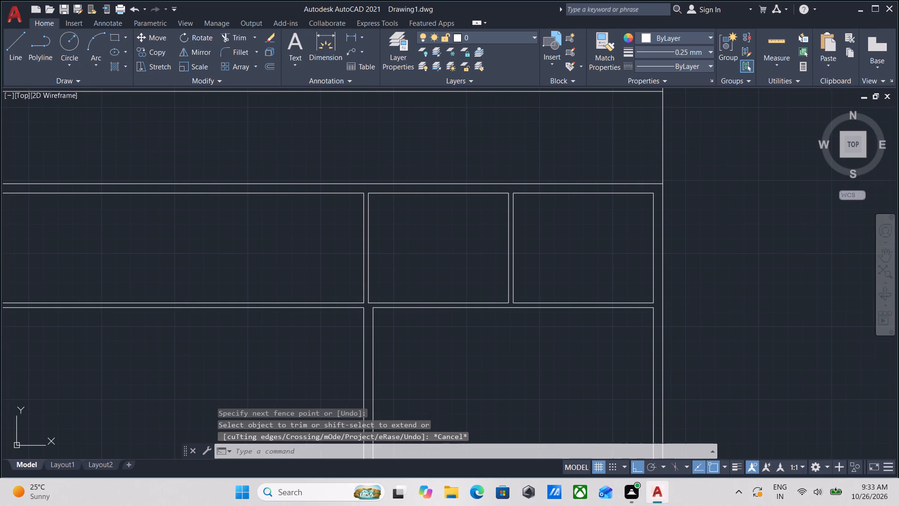
text(mea)
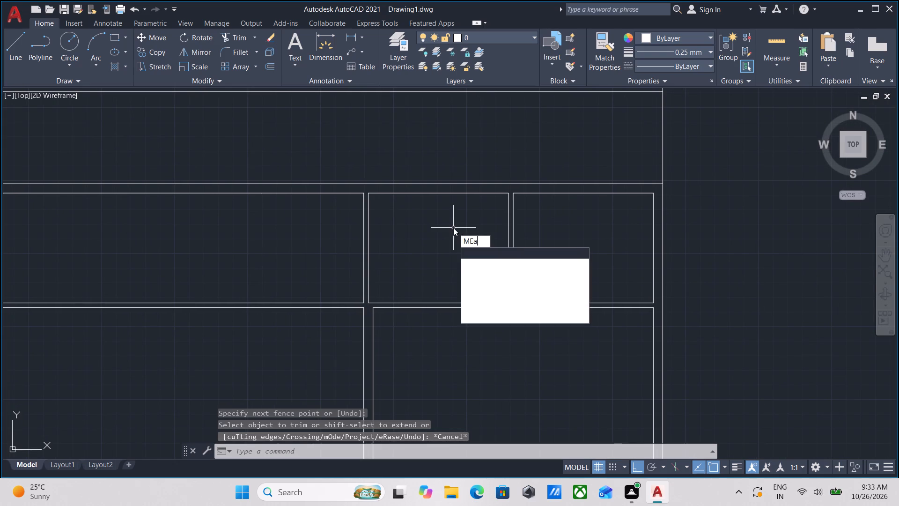
key(Return)
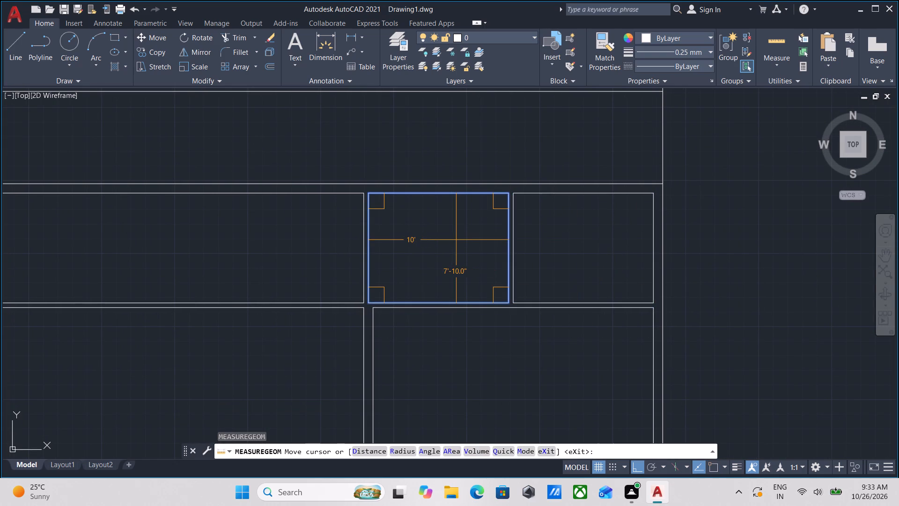
Measure the interior size of the large room below the two small rooms.
scroll(440, 240, down, 1)
middle_drag(440, 240, 382, 322)
scroll(382, 322, up, 1)
scroll(542, 316, down, 2)
middle_drag(542, 316, 555, 219)
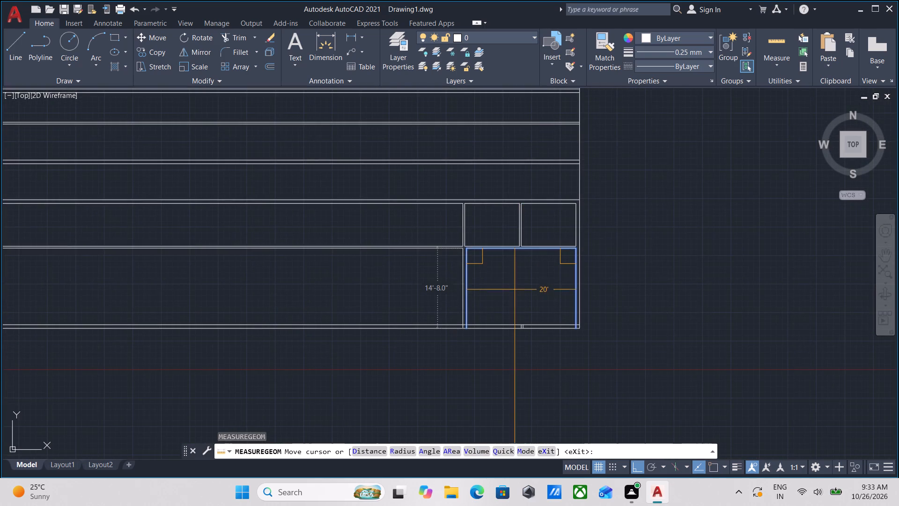
scroll(515, 287, up, 1)
scroll(515, 287, down, 1)
middle_drag(515, 287, 386, 292)
scroll(395, 311, up, 1)
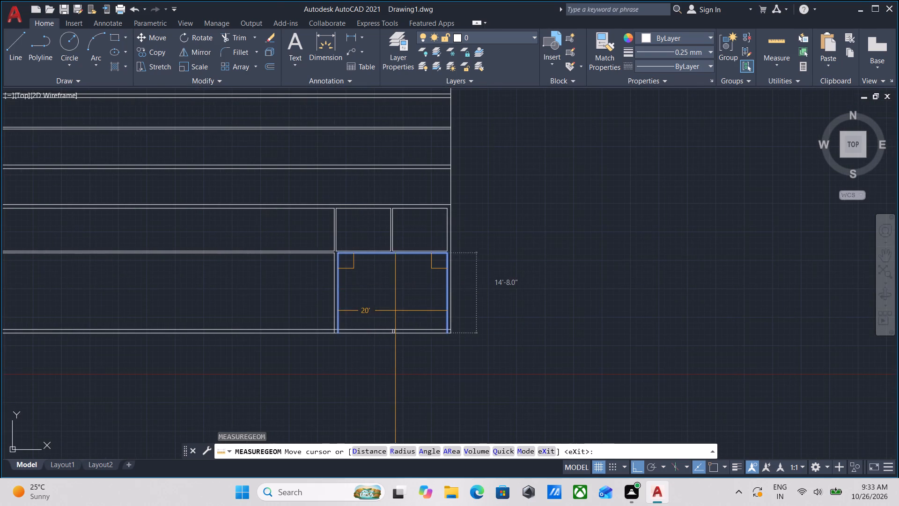
scroll(395, 311, up, 1)
key(Escape)
Trim the bottom outer wall's inner line where it overshoots into the right-hand outer wall at the large room's corner.
scroll(407, 372, up, 2)
scroll(407, 369, down, 2)
middle_drag(407, 369, 391, 394)
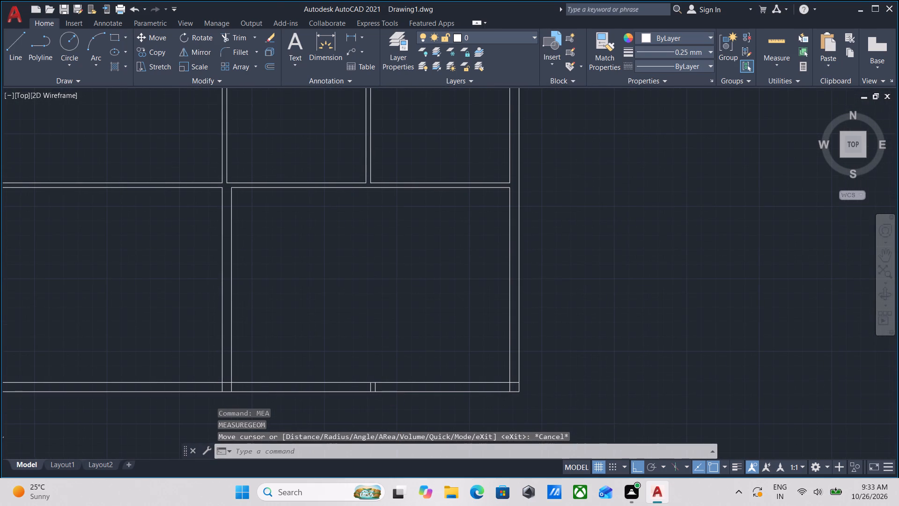
text(tr)
key(Return)
scroll(452, 379, up, 3)
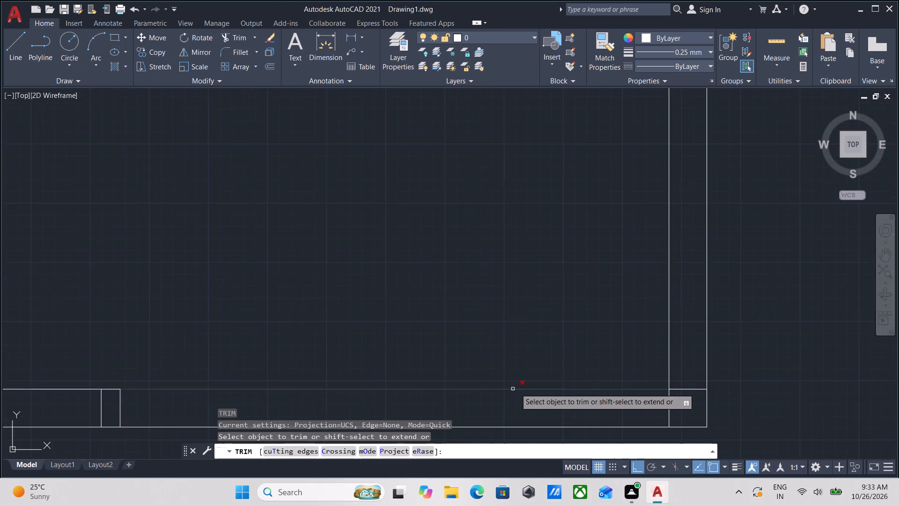
scroll(521, 384, down, 2)
middle_drag(521, 384, 443, 248)
scroll(504, 242, up, 3)
click(520, 244)
click(516, 292)
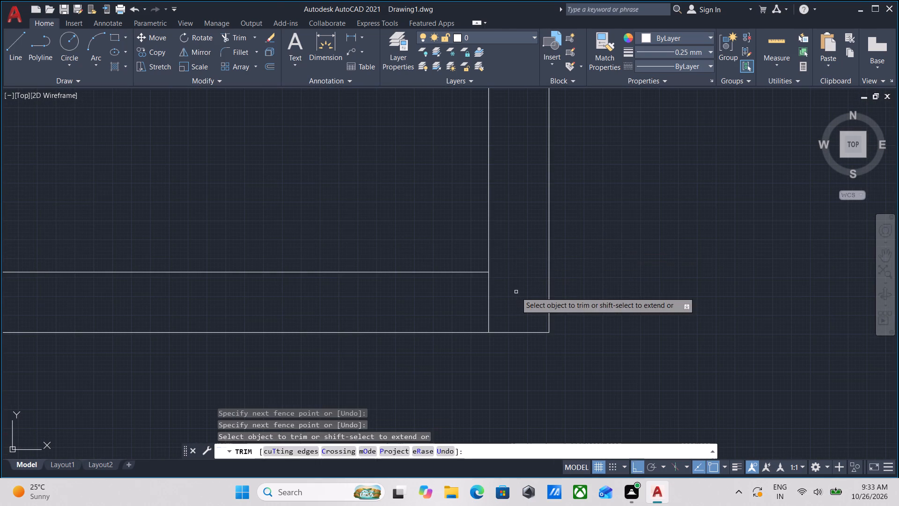
Trim the vertical line ends inside the bottom outer wall, from the right-hand corner to the right line of the 8" vertical wall.
click(513, 299)
middle_drag(345, 297, 666, 279)
scroll(613, 293, down, 4)
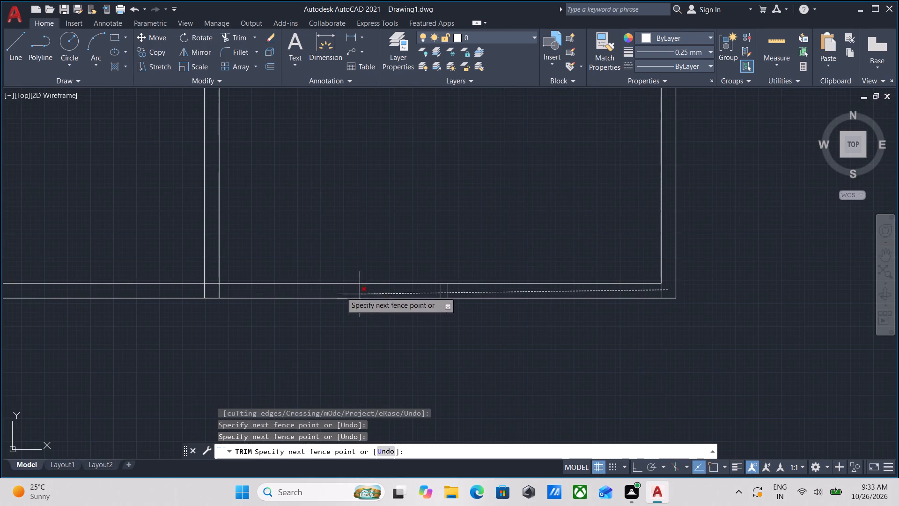
click(216, 292)
Trim the bottom outer wall's inner line between the two lines of the 8" vertical wall.
scroll(211, 291, up, 3)
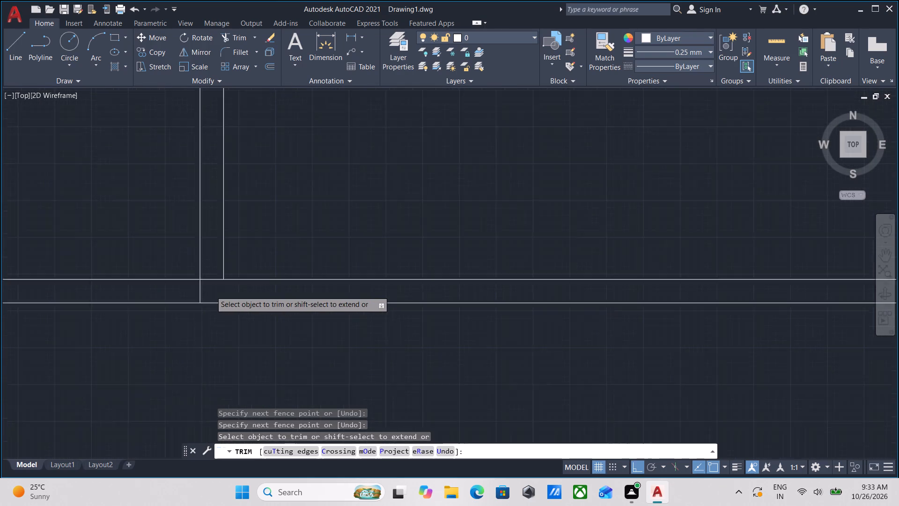
click(211, 291)
click(213, 232)
scroll(213, 232, down, 6)
middle_drag(370, 190, 359, 331)
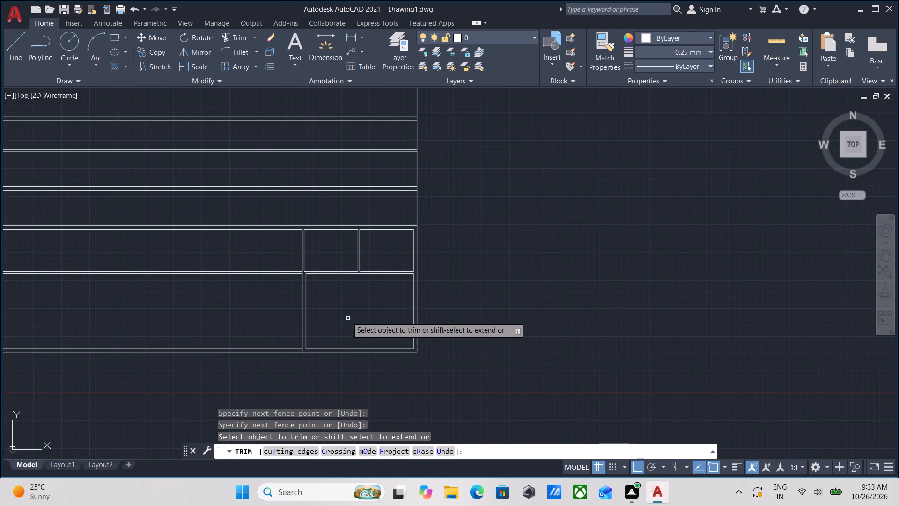
scroll(341, 305, up, 1)
middle_drag(341, 305, 347, 335)
scroll(347, 335, down, 1)
middle_drag(347, 335, 348, 372)
key(Escape)
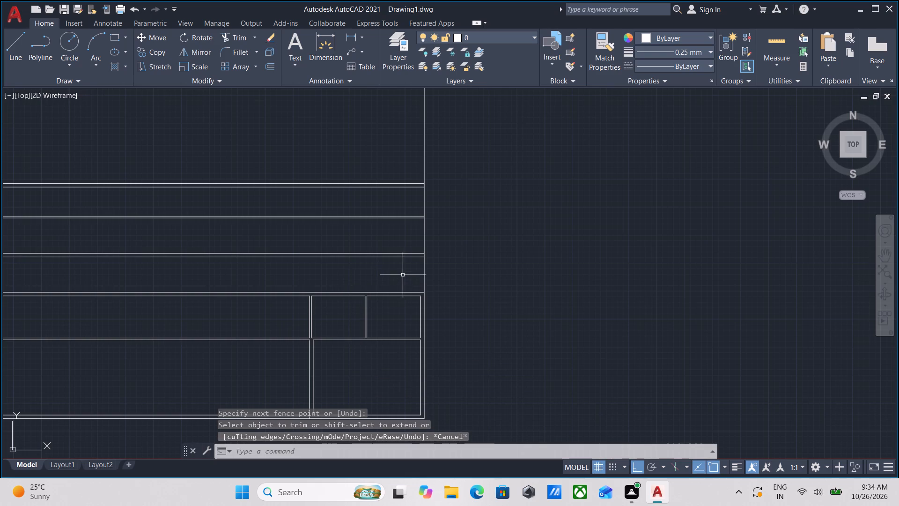
Extend the right line of the 4" partition between the small rooms up through the 8" wall to the next wall's lower line.
scroll(409, 273, up, 2)
scroll(416, 253, down, 3)
scroll(393, 292, up, 2)
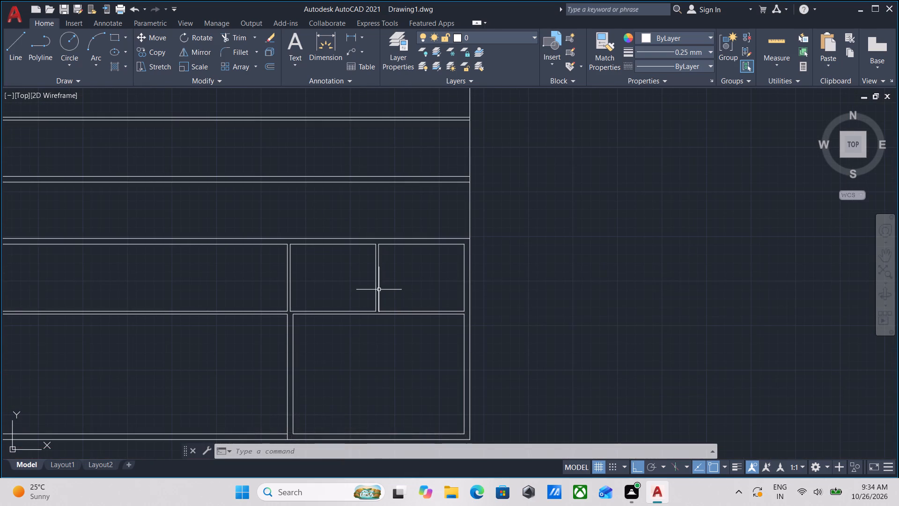
scroll(379, 290, up, 2)
middle_drag(413, 222, 409, 274)
text(ex)
key(Return)
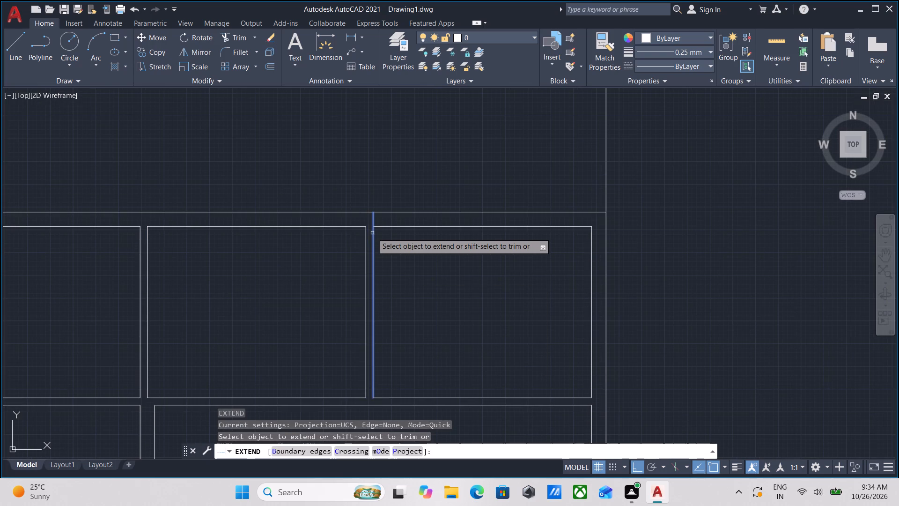
click(372, 233)
scroll(372, 233, down, 3)
middle_drag(372, 233, 373, 282)
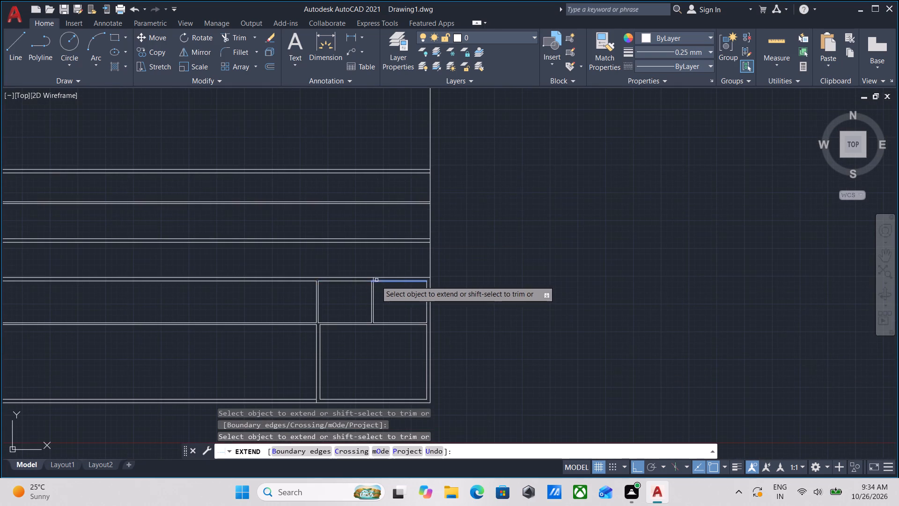
scroll(375, 281, up, 8)
scroll(339, 266, down, 4)
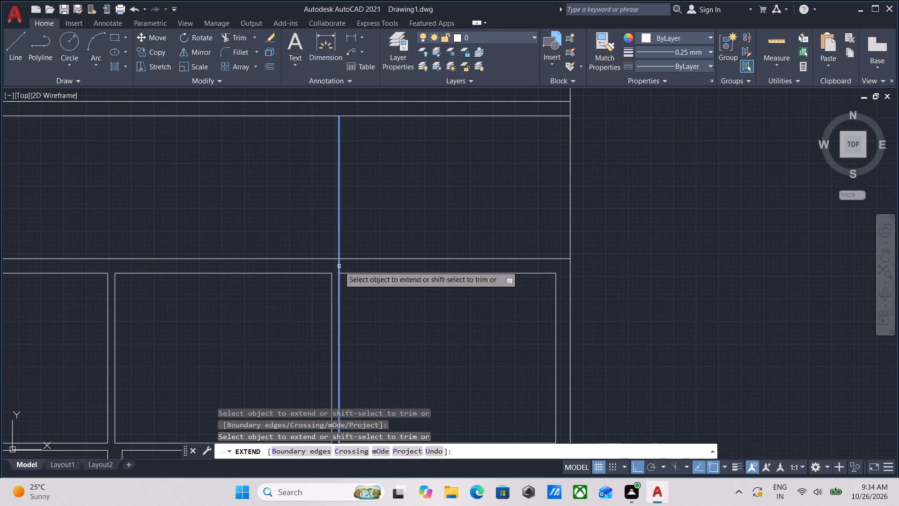
click(339, 266)
Extend the same partition line further up through the second 8" wall to the lower line of the 4" horizontal wall.
scroll(351, 178, down, 1)
middle_drag(351, 178, 353, 273)
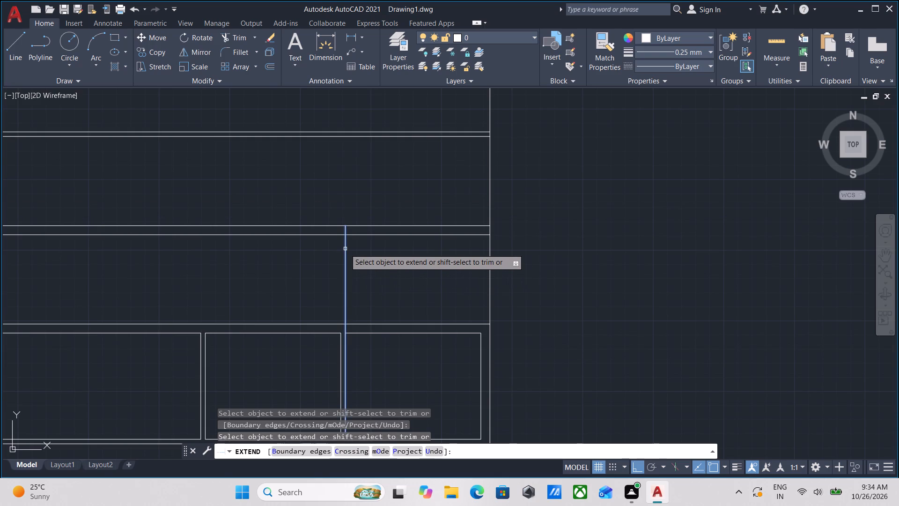
click(345, 249)
scroll(345, 249, down, 2)
scroll(345, 249, up, 2)
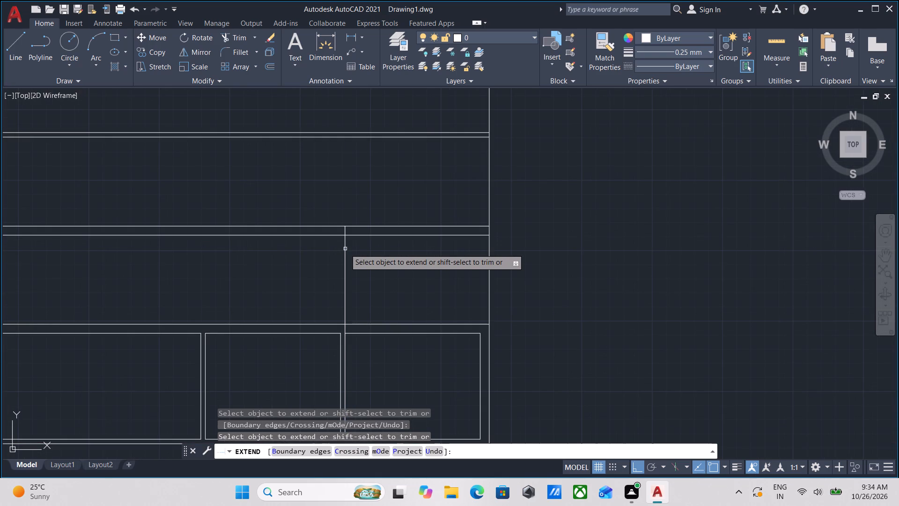
click(346, 248)
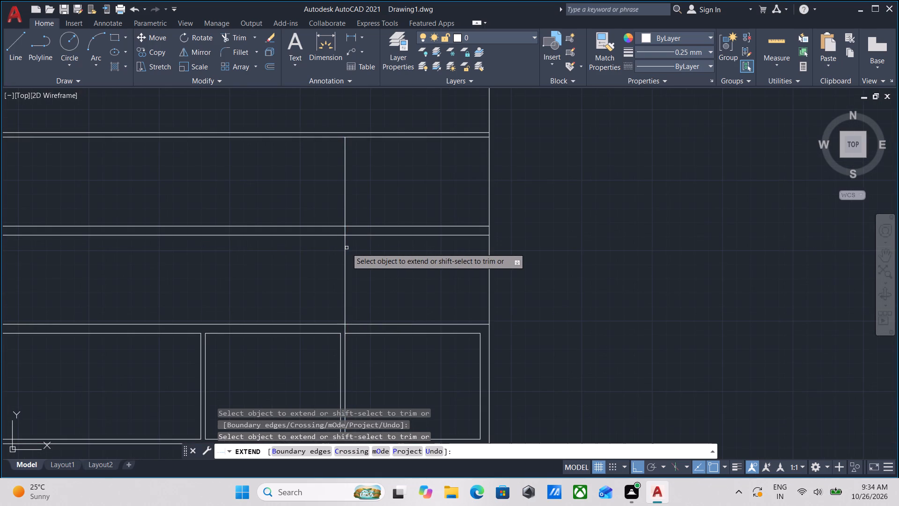
scroll(346, 248, down, 2)
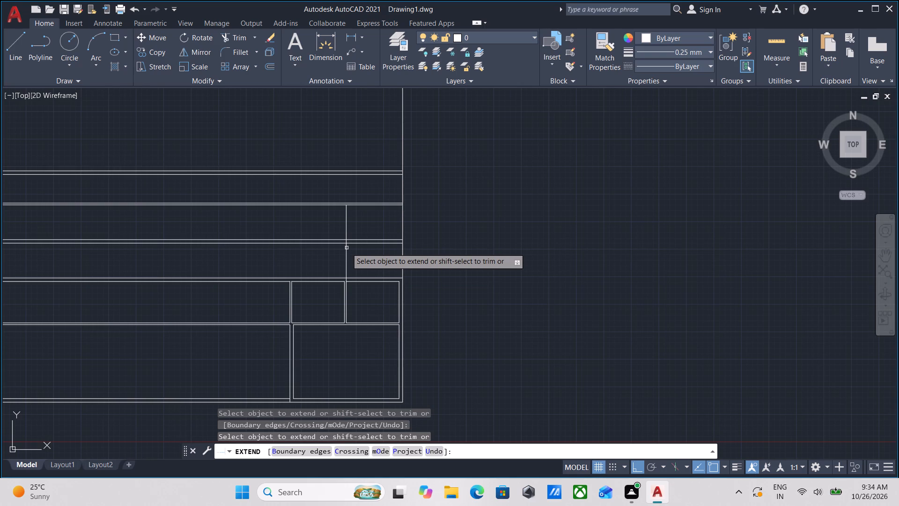
scroll(346, 248, up, 1)
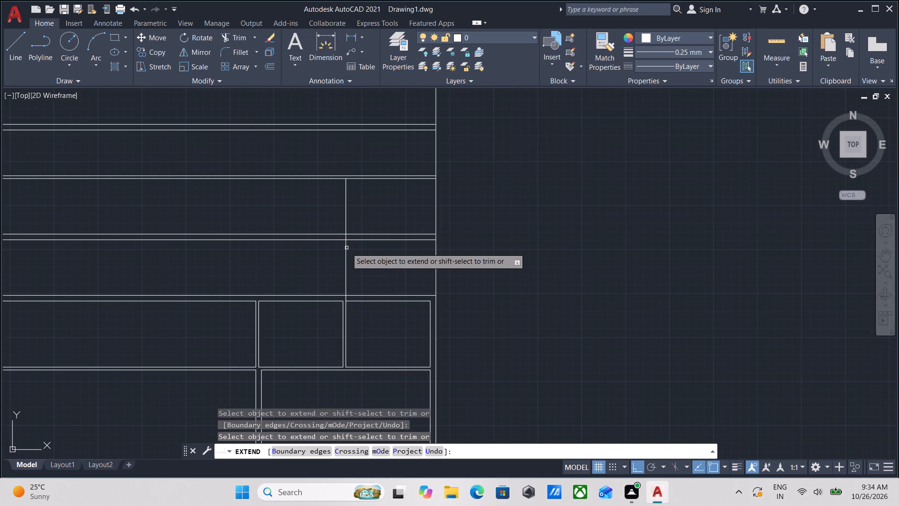
scroll(346, 250, down, 2)
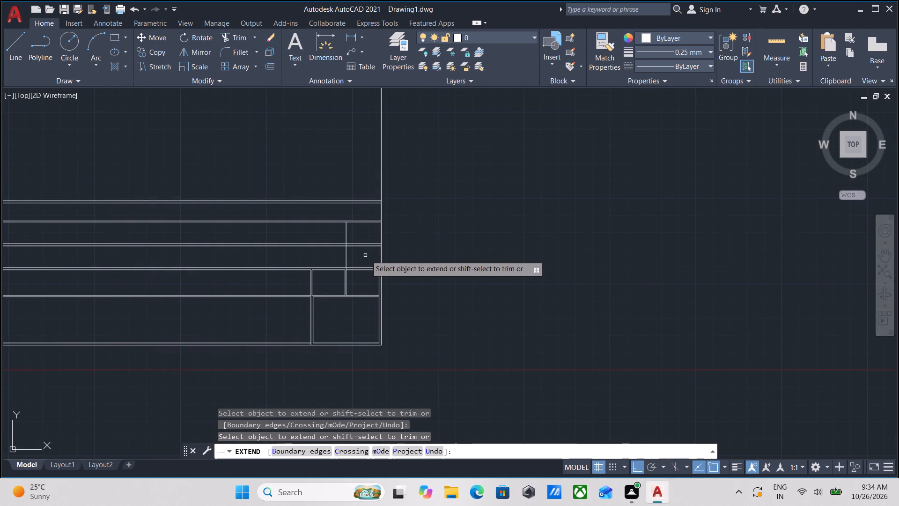
scroll(357, 260, up, 2)
key(Escape)
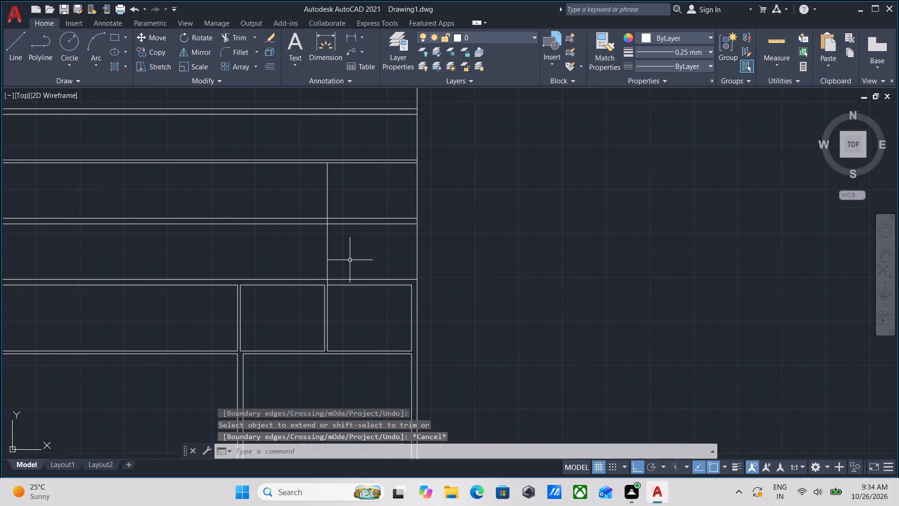
Extend the right-hand outer wall's inner line from the small end room up to the upper line of the second 8" horizontal wall.
scroll(344, 260, up, 3)
scroll(344, 260, down, 2)
middle_drag(344, 260, 246, 225)
scroll(328, 273, down, 2)
middle_drag(327, 276, 327, 319)
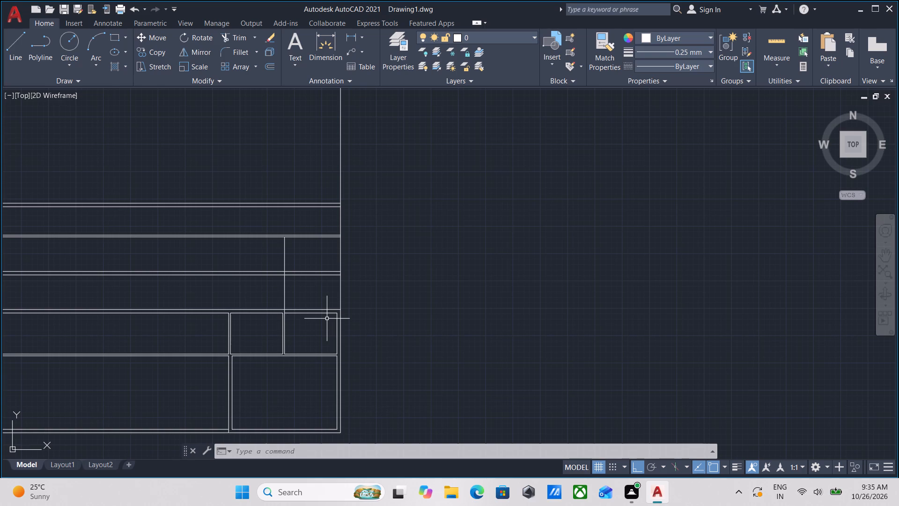
scroll(295, 301, up, 2)
scroll(309, 290, down, 1)
middle_drag(309, 290, 299, 314)
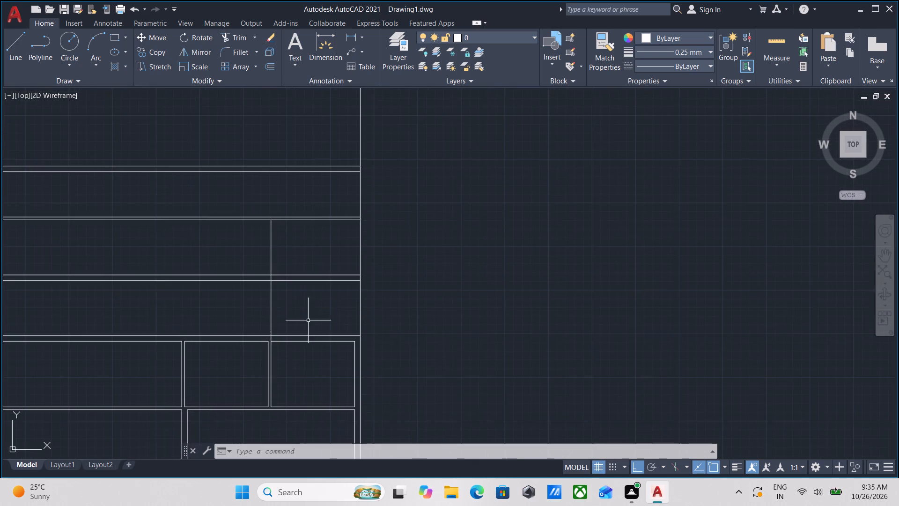
scroll(343, 356, up, 2)
text(ex)
key(Return)
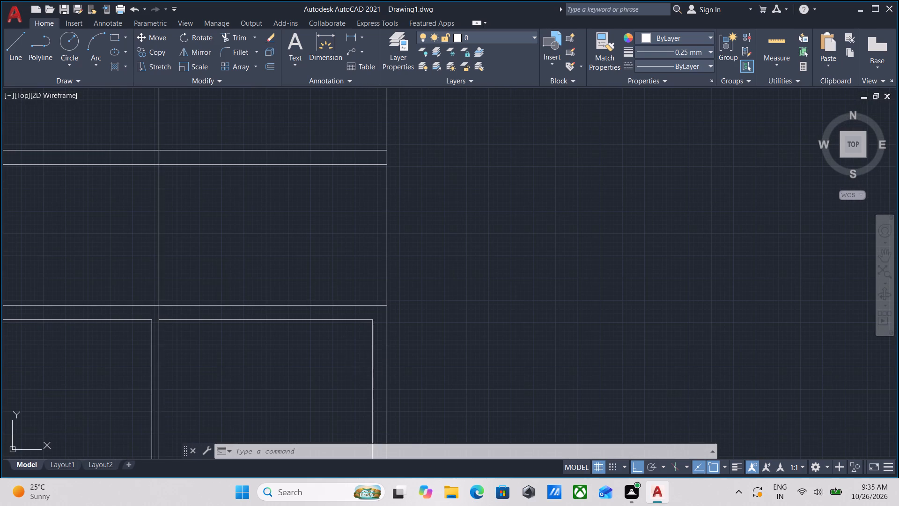
click(374, 339)
click(373, 311)
click(370, 248)
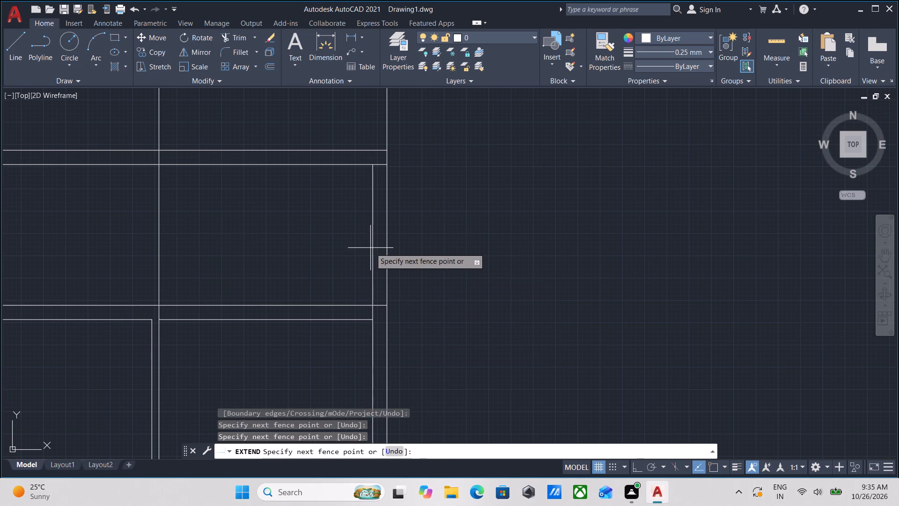
click(377, 246)
Extend the right-hand outer wall's inner line further up to the upper line of the 4" horizontal wall.
middle_drag(377, 246, 349, 391)
scroll(374, 255, down, 1)
scroll(349, 391, up, 1)
scroll(333, 303, up, 2)
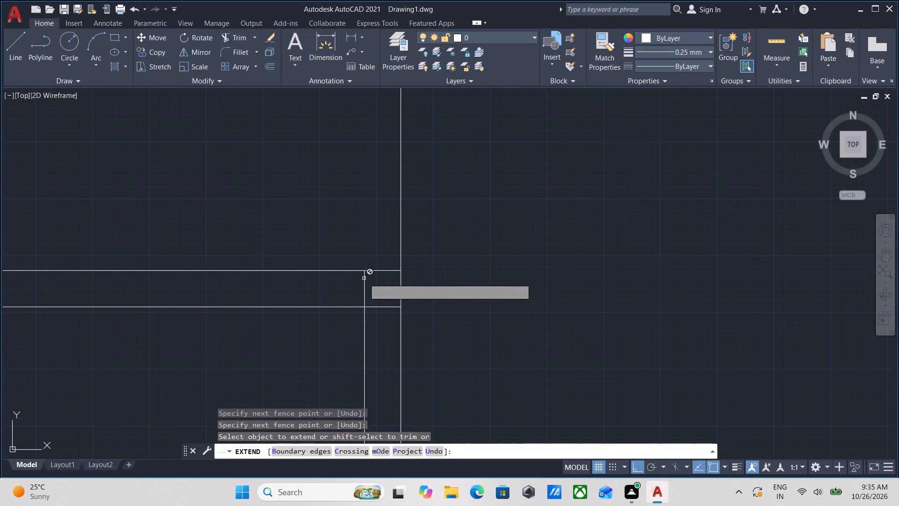
scroll(362, 283, down, 3)
click(362, 283)
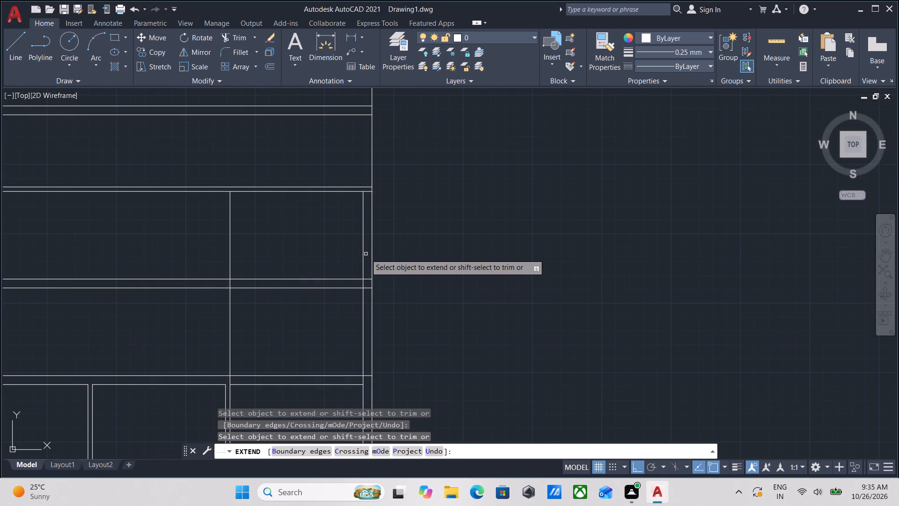
click(362, 246)
scroll(362, 246, down, 1)
middle_drag(362, 246, 359, 308)
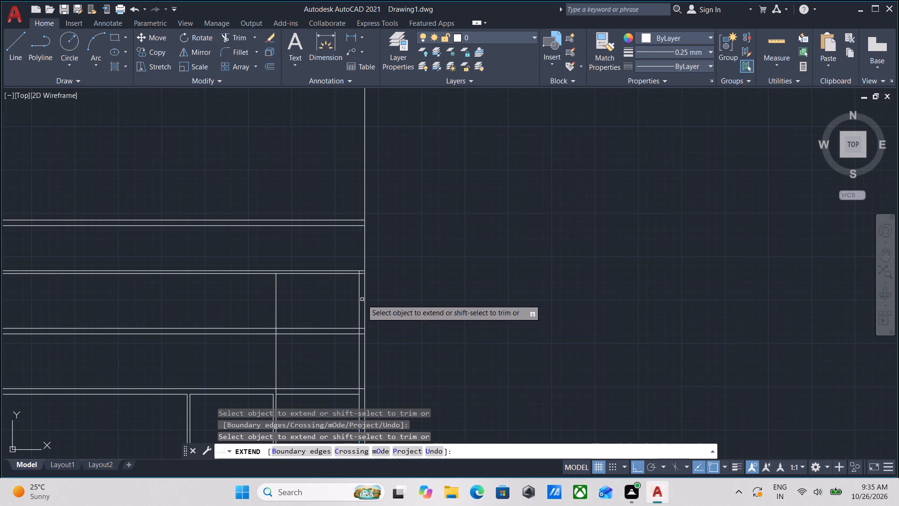
key(Escape)
Trim the right-hand outer wall's inner line between the two lines of the 8" wall above the small rooms.
middle_drag(326, 337, 316, 292)
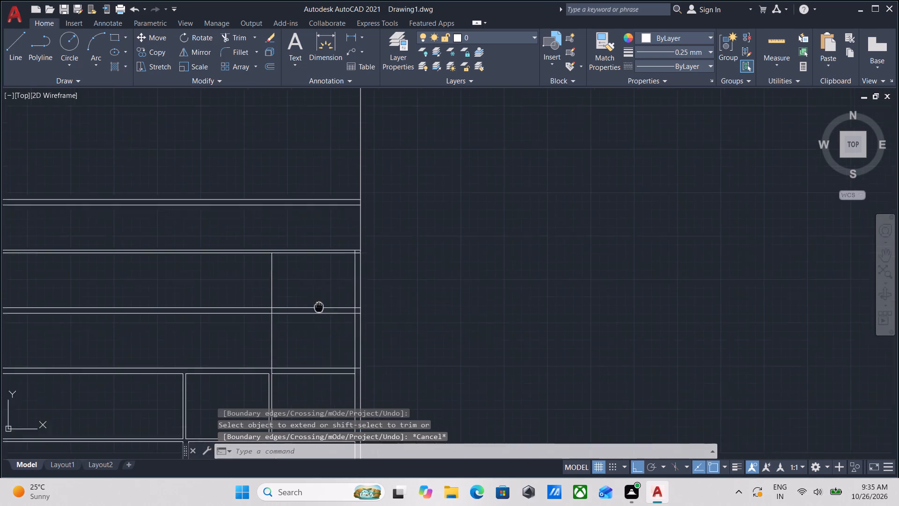
middle_drag(316, 292, 309, 246)
scroll(334, 300, up, 3)
scroll(366, 312, down, 1)
middle_drag(366, 312, 267, 313)
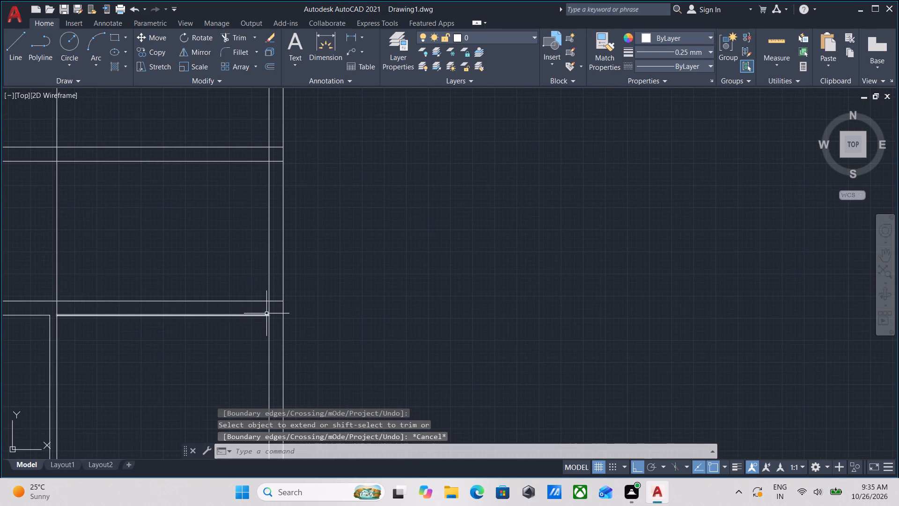
key(r)
key(BackSpace)
text(trr)
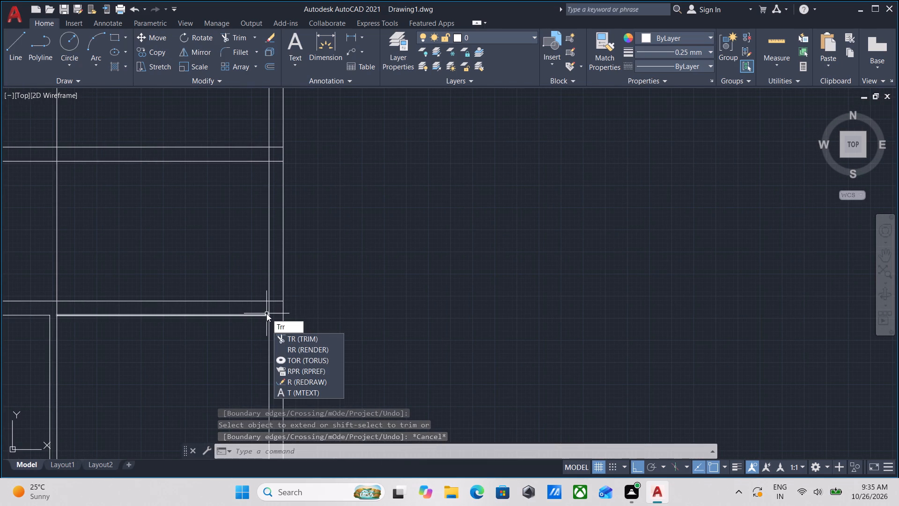
key(BackSpace)
key(Return)
scroll(266, 313, up, 4)
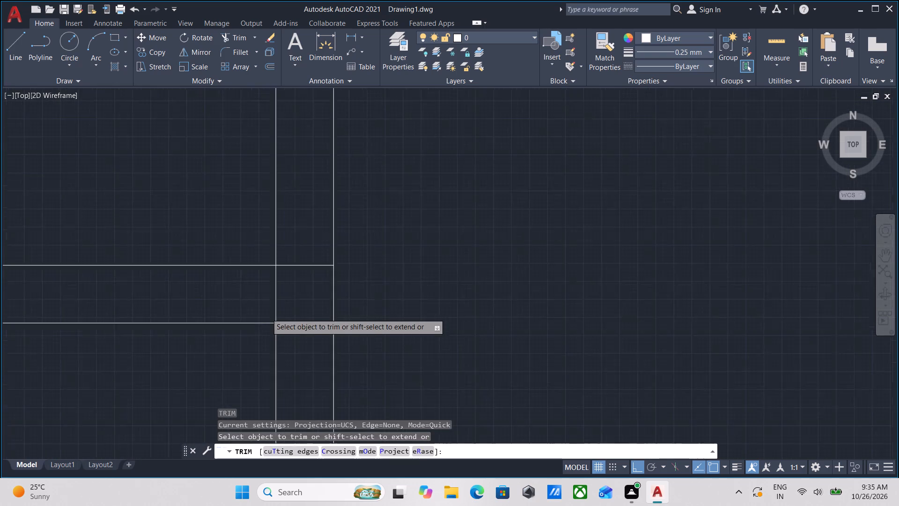
click(232, 294)
click(358, 290)
Trim the horizontal wall lines inside the right-hand outer wall, from the first 8" wall's upper line to the 4" wall's lower line.
click(313, 290)
scroll(318, 202, down, 2)
middle_drag(318, 202, 318, 416)
scroll(318, 202, down, 3)
middle_drag(322, 208, 325, 290)
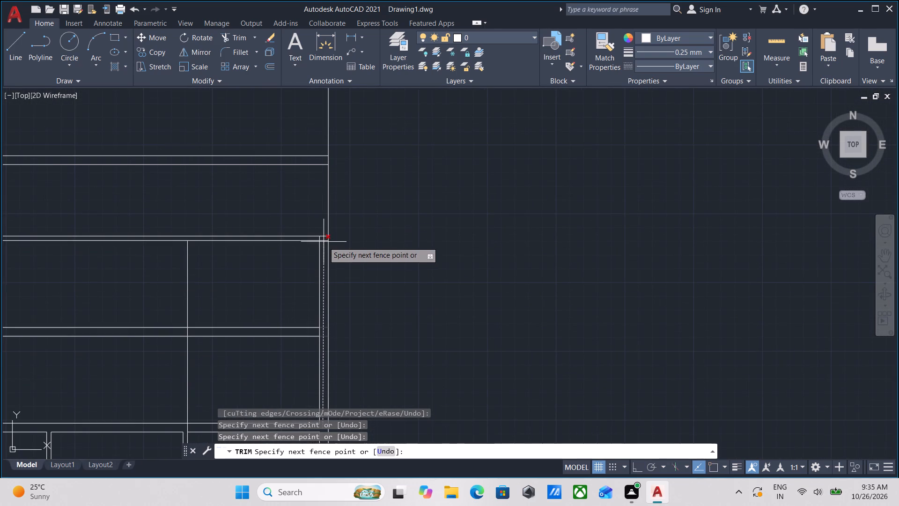
scroll(324, 240, up, 2)
click(323, 233)
Trim the right-hand outer wall's inner line between the two lines of the 4" horizontal wall.
scroll(319, 235, up, 4)
click(320, 235)
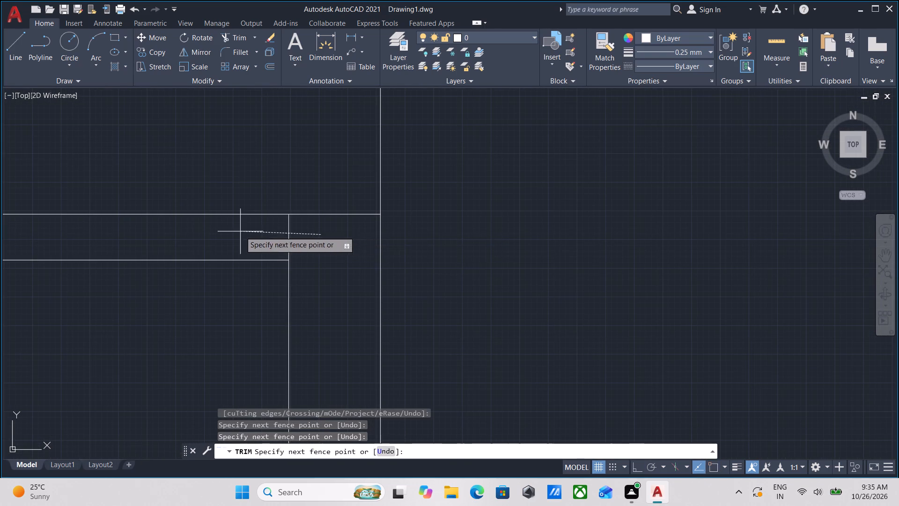
click(240, 231)
scroll(258, 230, down, 5)
scroll(306, 303, down, 1)
middle_drag(306, 301, 319, 244)
scroll(299, 286, up, 3)
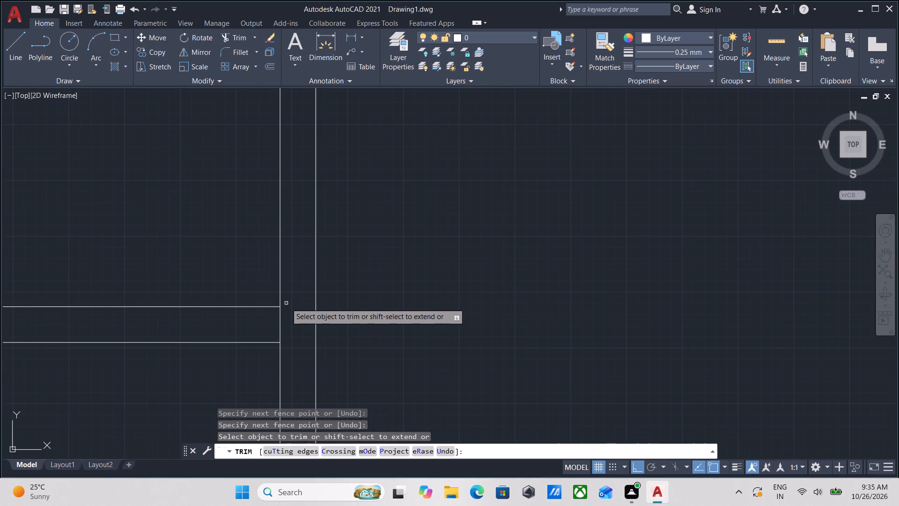
Trim the right-hand outer wall's inner line between the two lines of the 8" horizontal wall dividing the two upper room rows.
click(297, 320)
click(257, 326)
Trim the vertical partition line between the two lines of the 8" horizontal wall above the small rooms.
scroll(262, 323, down, 5)
middle_drag(381, 317, 406, 255)
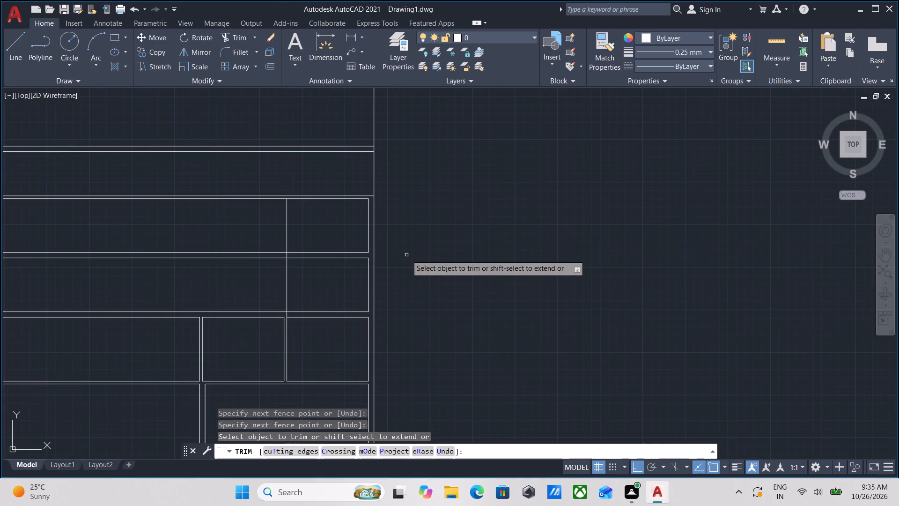
scroll(275, 310, up, 3)
scroll(314, 338, up, 3)
click(338, 323)
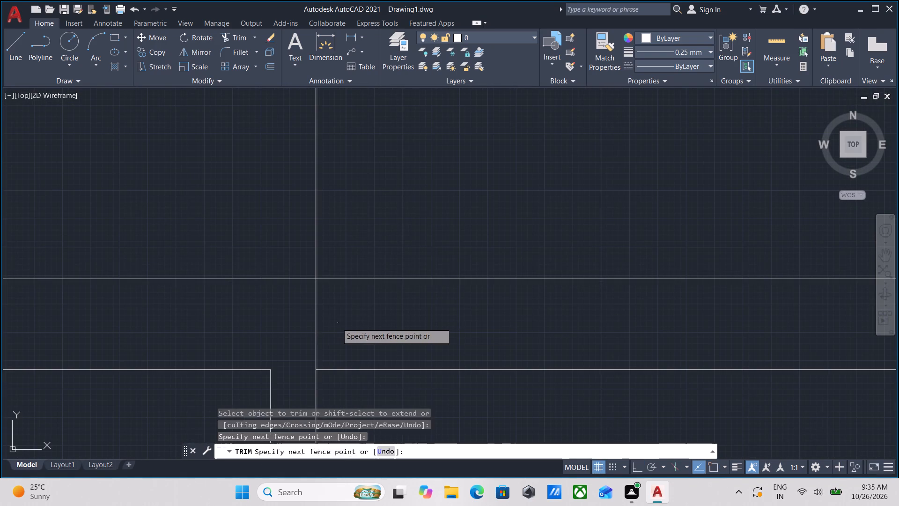
click(285, 323)
key(Escape)
Offset the vertical partition line 8" to the left through both upper room rows.
scroll(287, 318, down, 4)
middle_drag(287, 318, 287, 380)
click(304, 317)
click(255, 273)
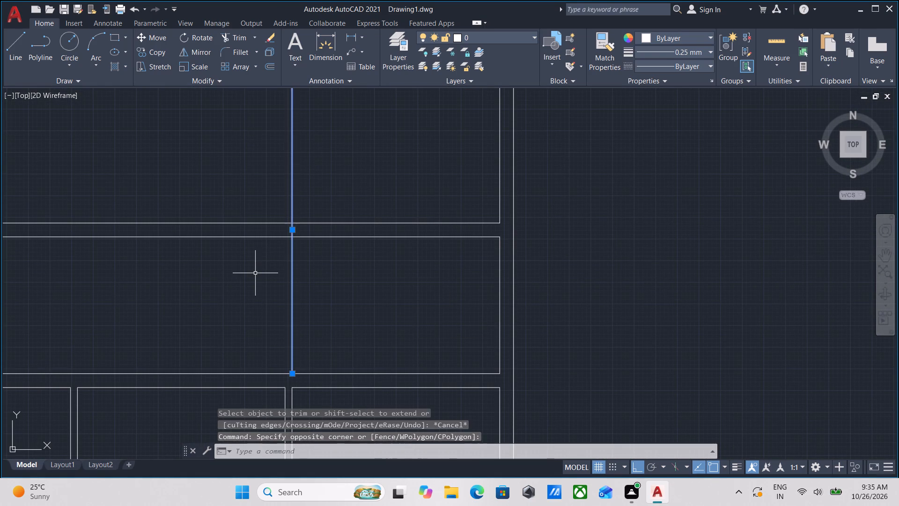
key(o)
key(Return)
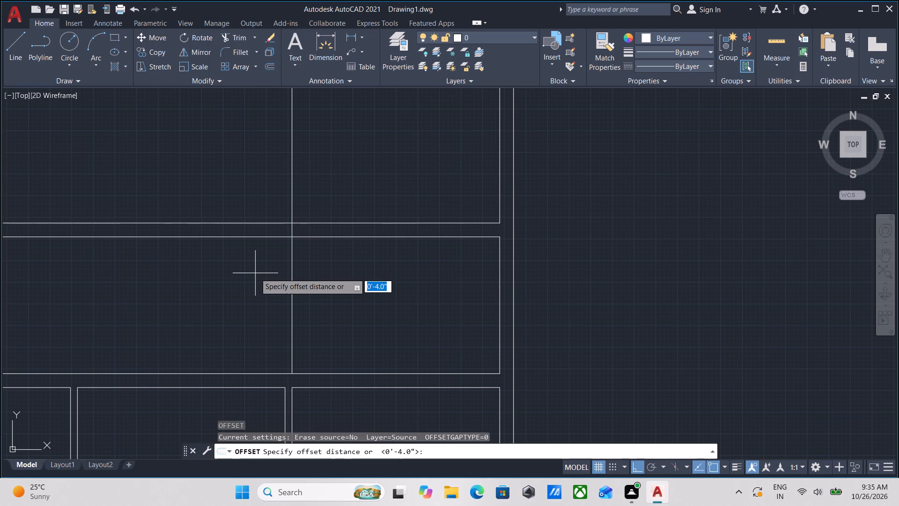
click(294, 291)
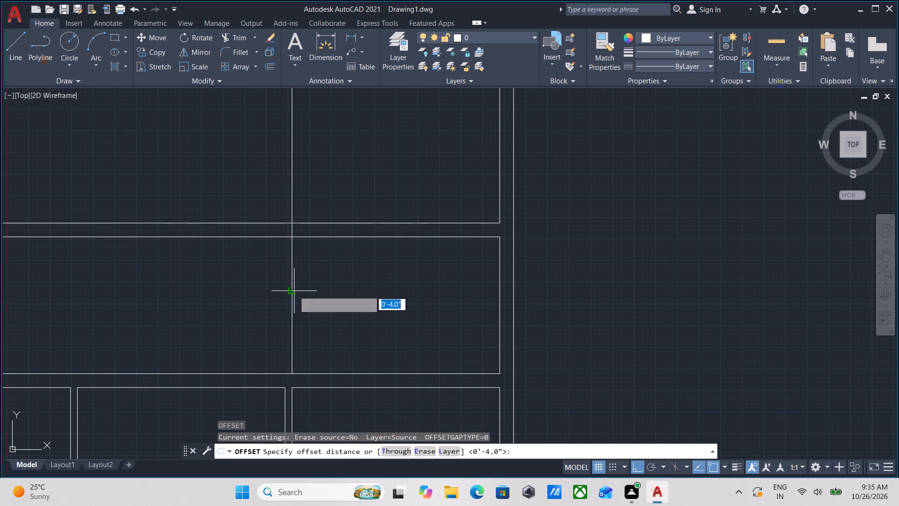
click(261, 290)
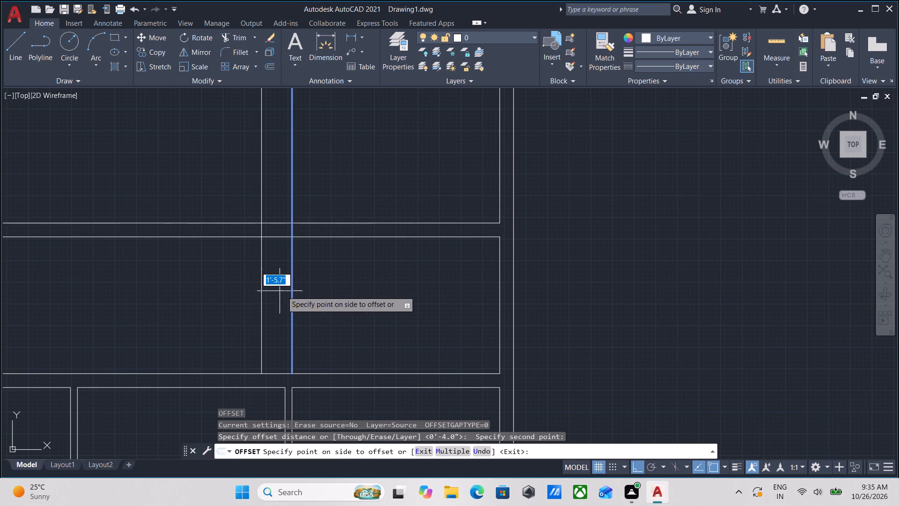
text(8")
key(Return)
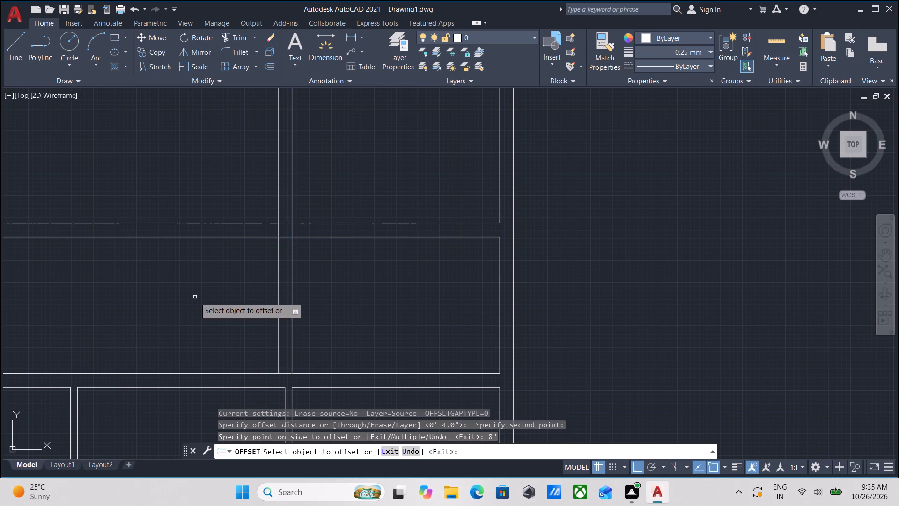
scroll(289, 296, down, 3)
middle_drag(293, 301, 283, 329)
scroll(293, 330, up, 3)
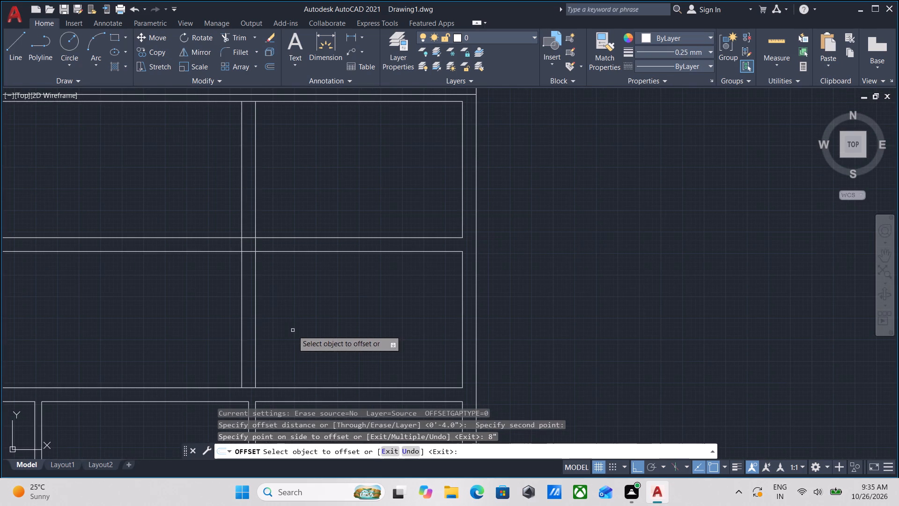
key(Escape)
Measure the width of the room between the new 8" partition and the right-hand outer wall.
scroll(327, 326, down, 2)
middle_drag(327, 326, 295, 360)
scroll(295, 358, up, 2)
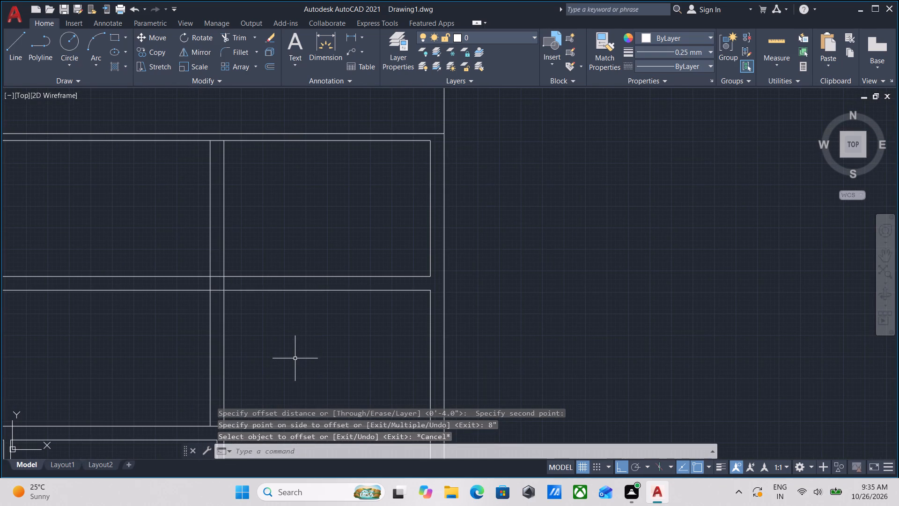
text(mea)
key(Return)
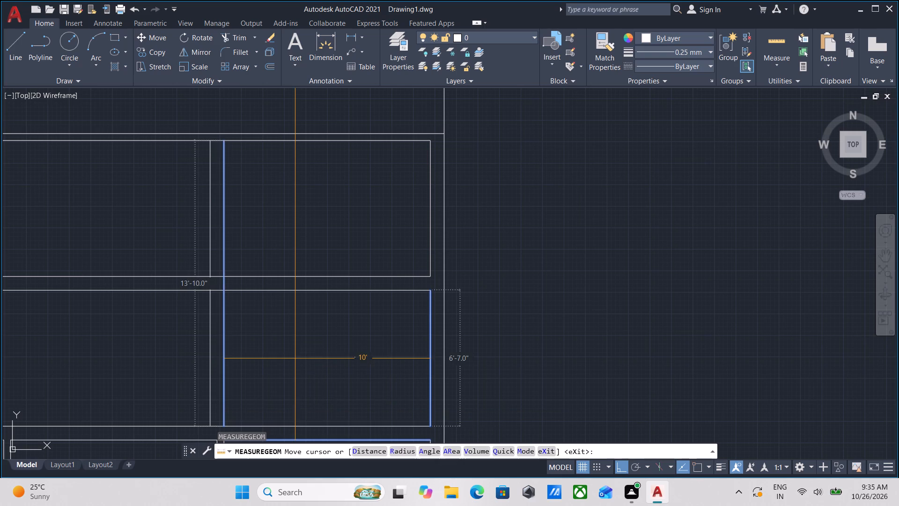
scroll(327, 348, down, 1)
key(Escape)
Trim both lines of the 8" wall above the small rooms where they cross between the vertical partition's lines.
scroll(313, 348, up, 1)
scroll(238, 324, down, 1)
middle_drag(239, 323, 249, 313)
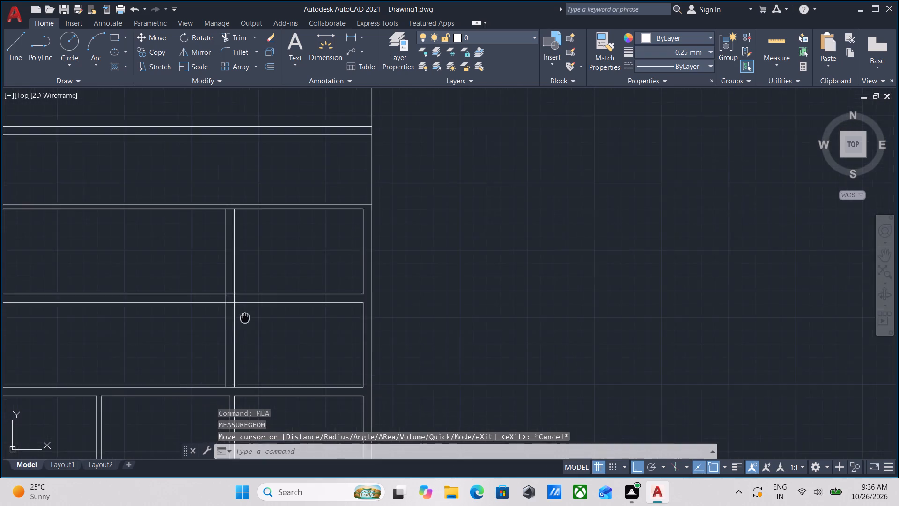
middle_drag(249, 313, 313, 236)
scroll(301, 303, up, 3)
text(tr)
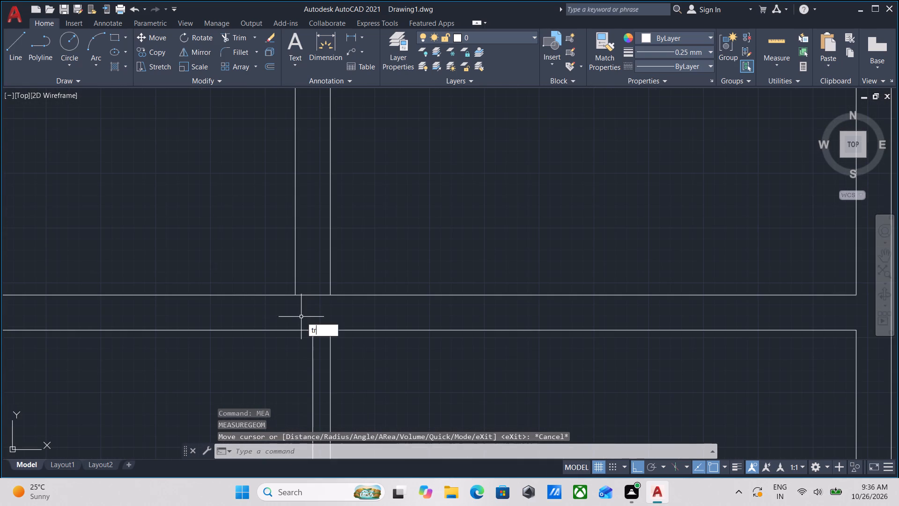
key(Return)
scroll(301, 317, up, 2)
click(324, 304)
click(327, 211)
Trim the crossing horizontal and vertical lines where the 8" partition meets the 8" wall between the two upper room rows.
scroll(327, 211, down, 3)
middle_drag(327, 211, 328, 244)
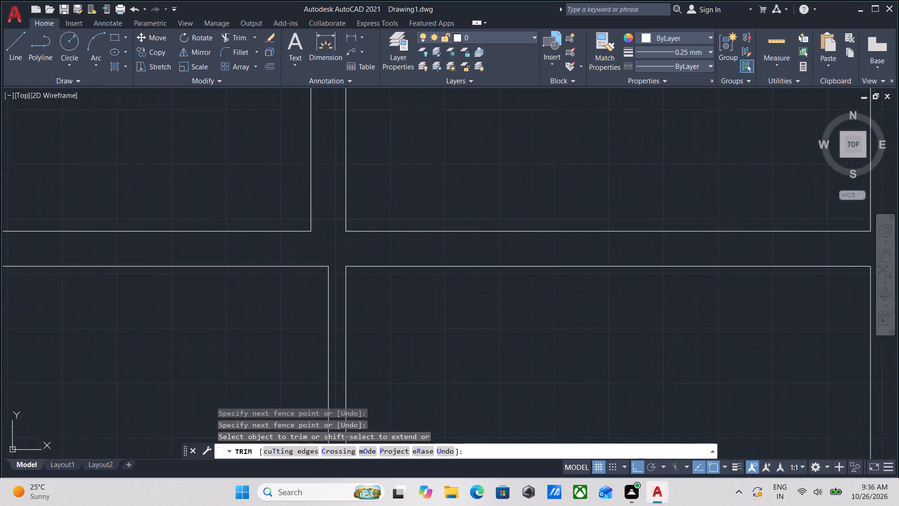
middle_drag(328, 244, 320, 476)
scroll(325, 229, down, 2)
middle_drag(325, 229, 318, 372)
scroll(317, 348, up, 4)
click(317, 347)
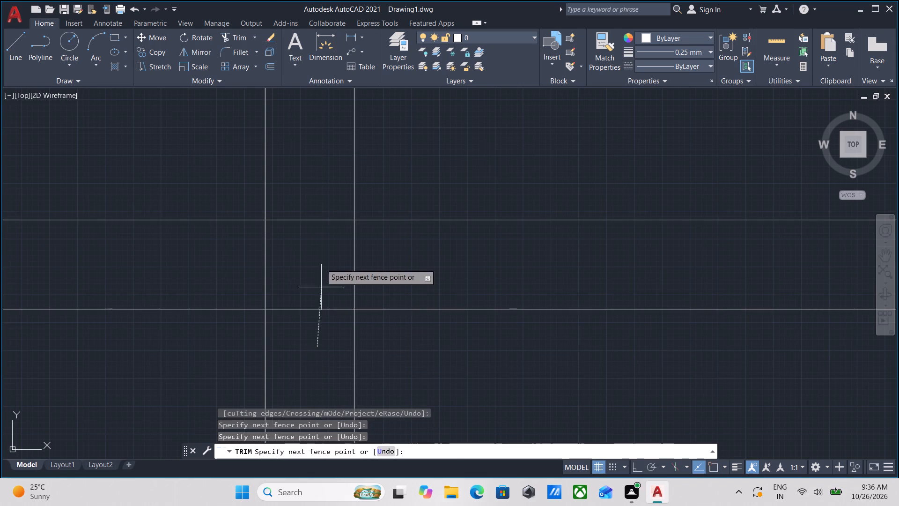
click(313, 146)
click(432, 282)
click(112, 268)
Trim the 4" horizontal wall's lower line between the two lines of the 8" partition.
scroll(219, 251, down, 2)
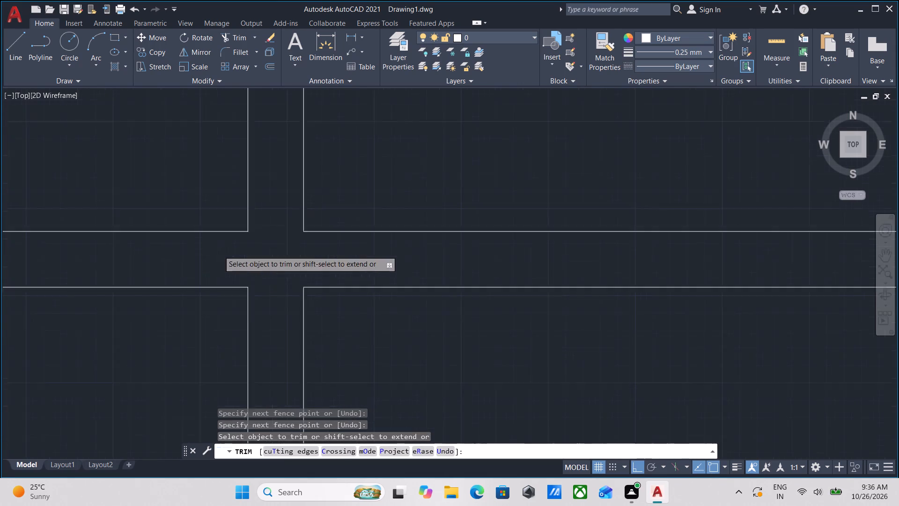
scroll(219, 251, down, 2)
middle_drag(219, 251, 232, 424)
scroll(360, 258, down, 1)
middle_drag(360, 258, 356, 314)
scroll(303, 244, up, 4)
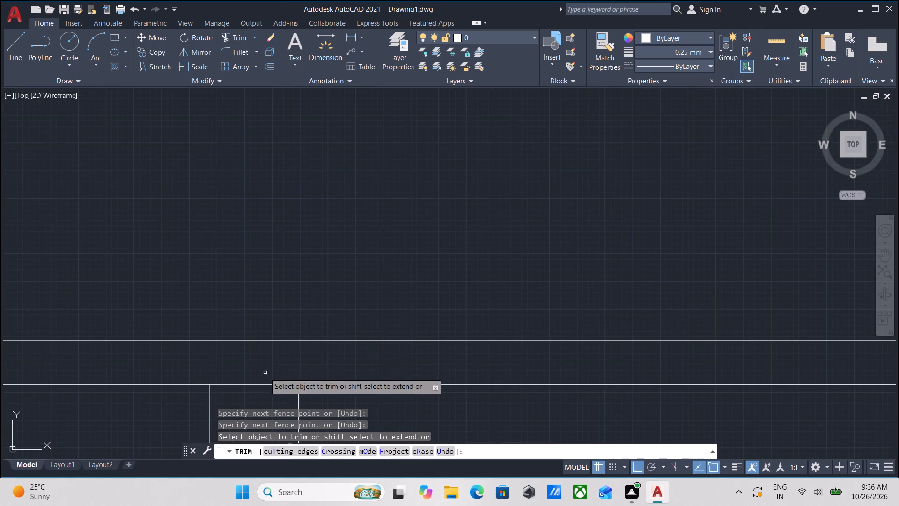
scroll(265, 373, down, 2)
middle_drag(265, 373, 287, 280)
click(282, 310)
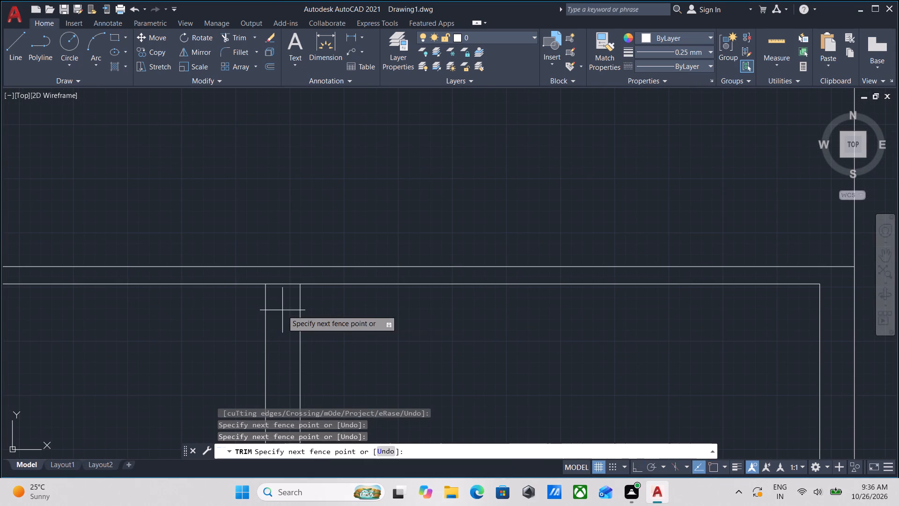
click(286, 278)
scroll(286, 278, down, 3)
key(Escape)
scroll(382, 333, down, 1)
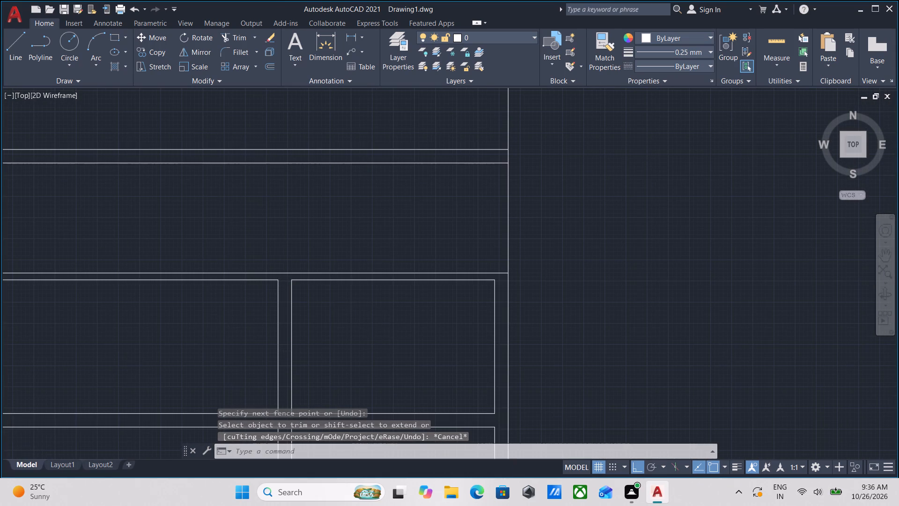
Measure the right-hand rooms beside the 8" partition.
scroll(382, 333, down, 1)
middle_drag(382, 333, 376, 284)
scroll(369, 360, up, 1)
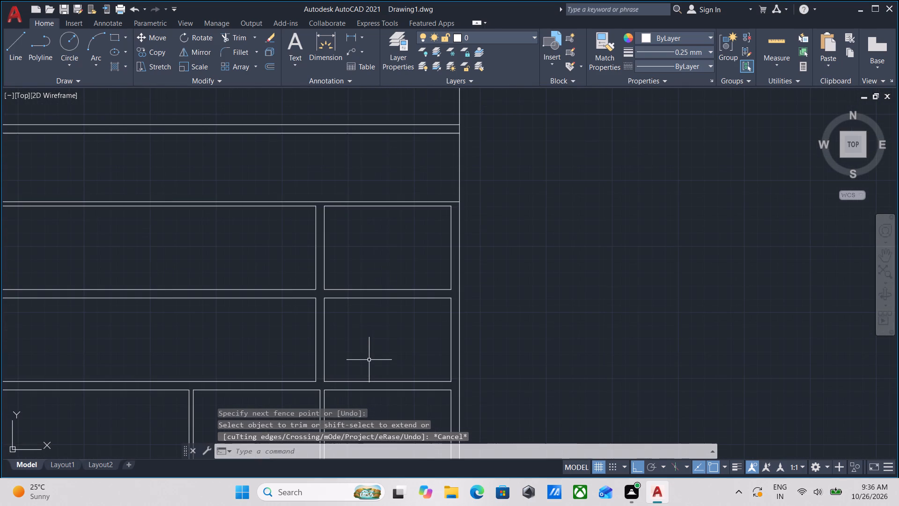
text(mea)
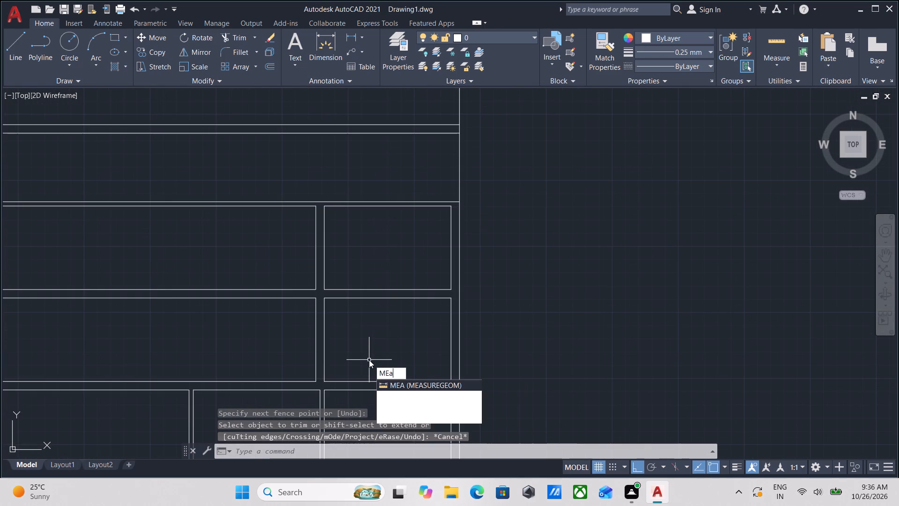
key(Return)
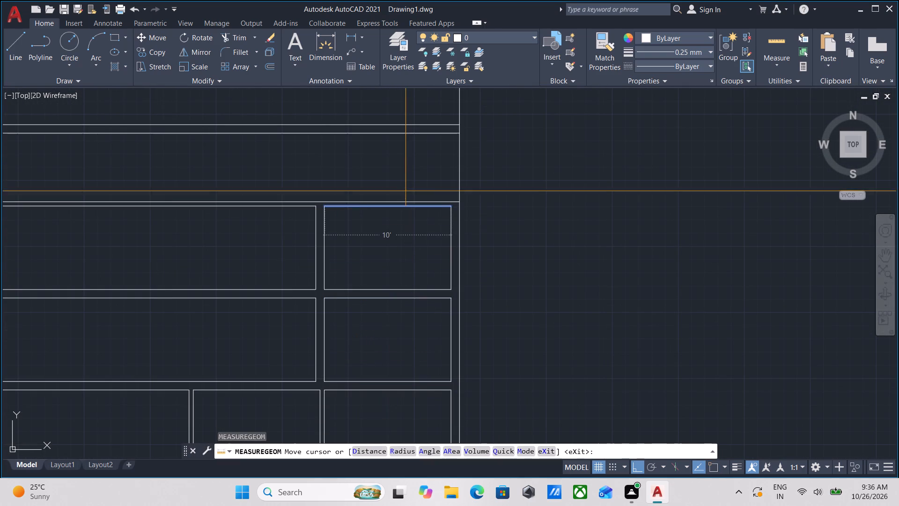
middle_drag(404, 240, 421, 308)
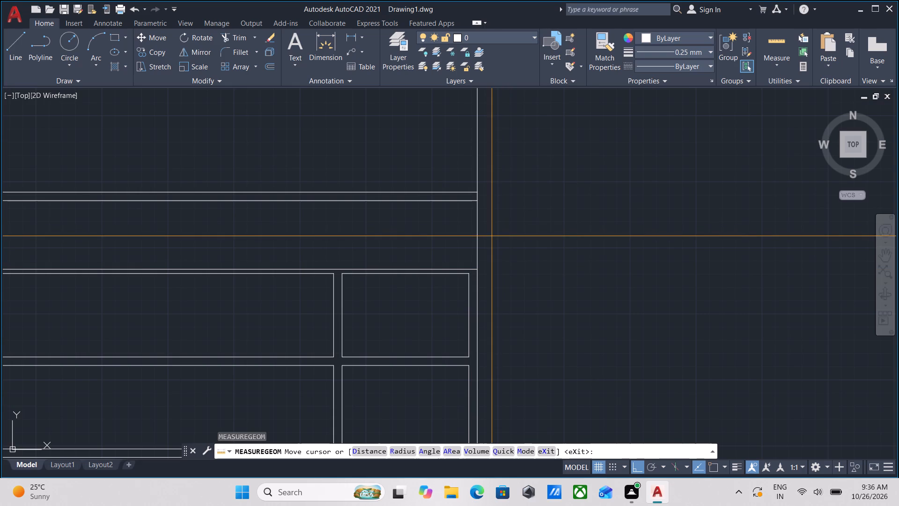
key(Escape)
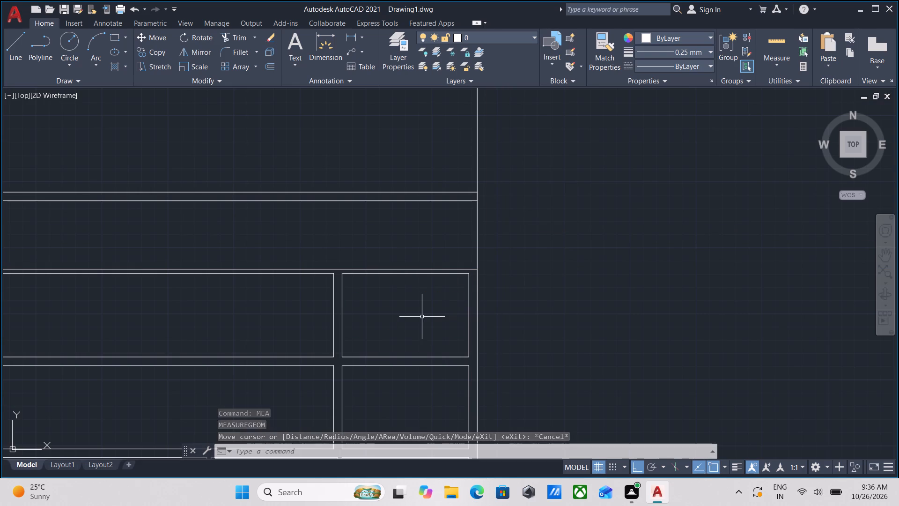
Extend the right-hand outer wall's inner line up through the 4" wall to the upper line of the next 8" horizontal wall.
text(ex)
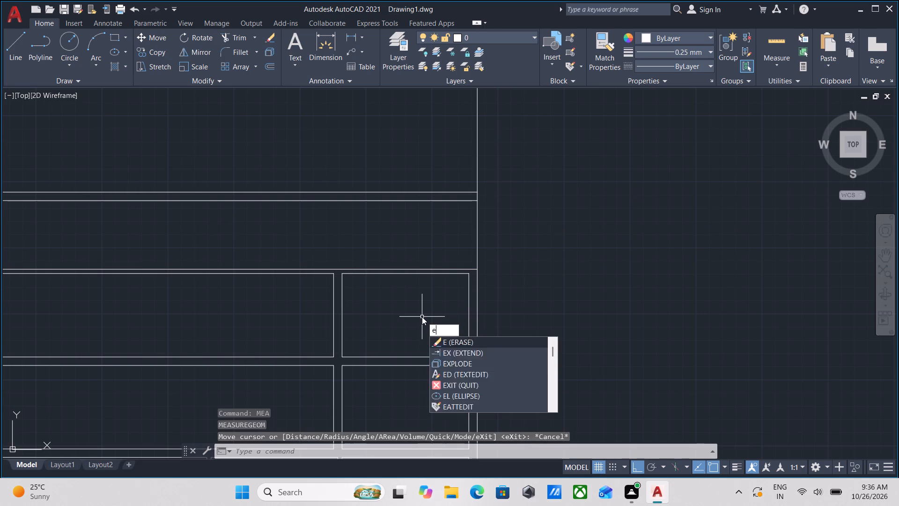
key(Return)
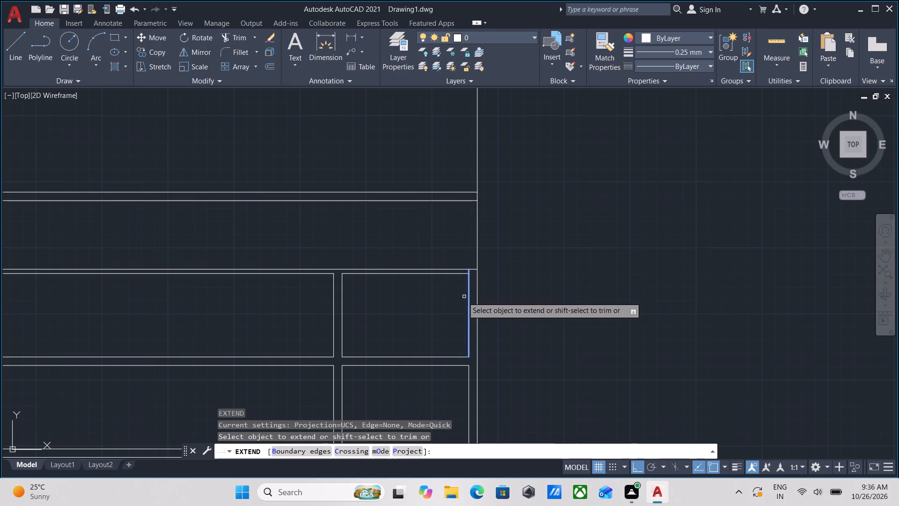
click(471, 286)
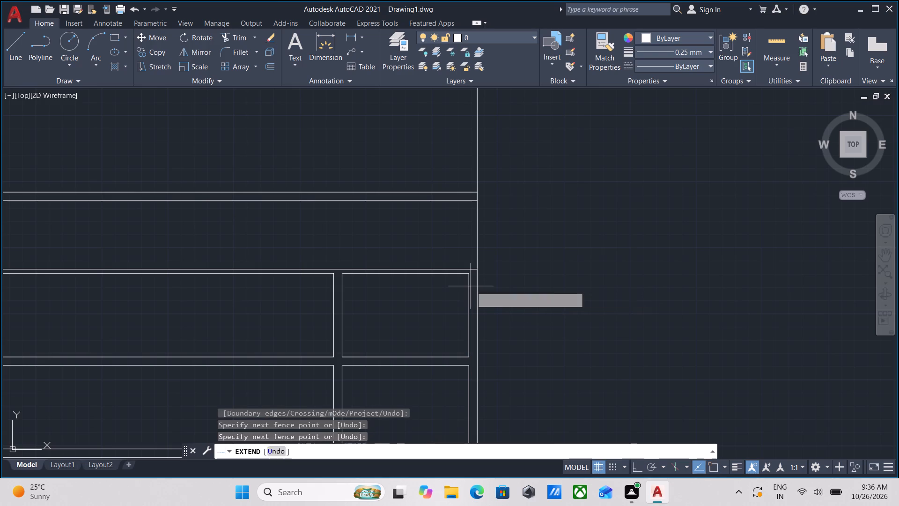
click(458, 289)
scroll(466, 287, up, 3)
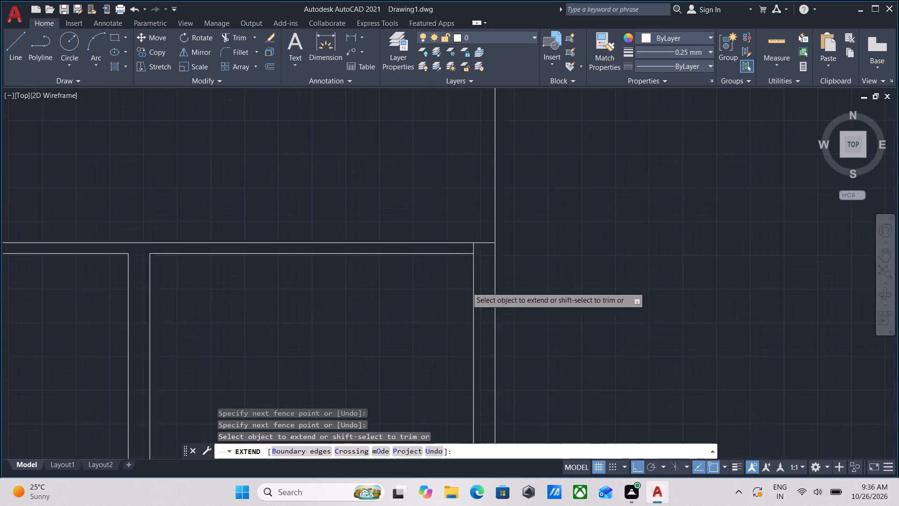
scroll(466, 287, down, 3)
middle_drag(466, 287, 354, 317)
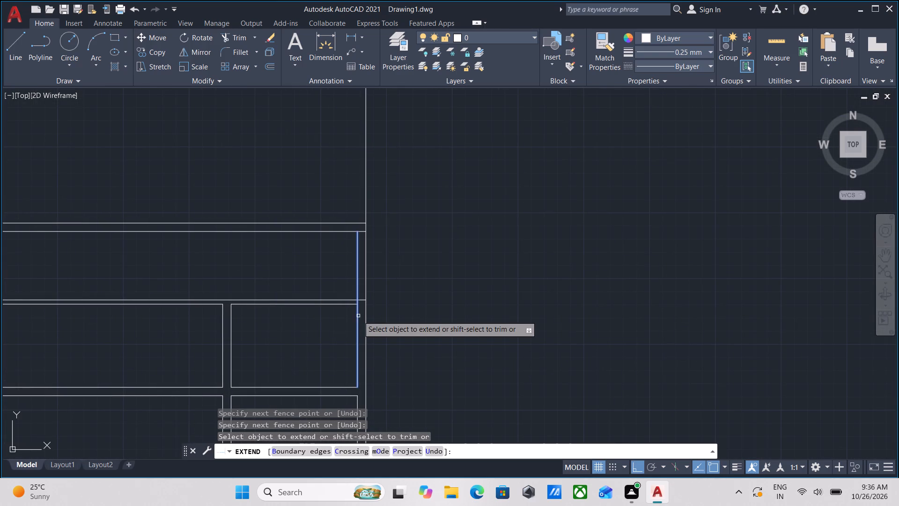
click(358, 316)
click(358, 316)
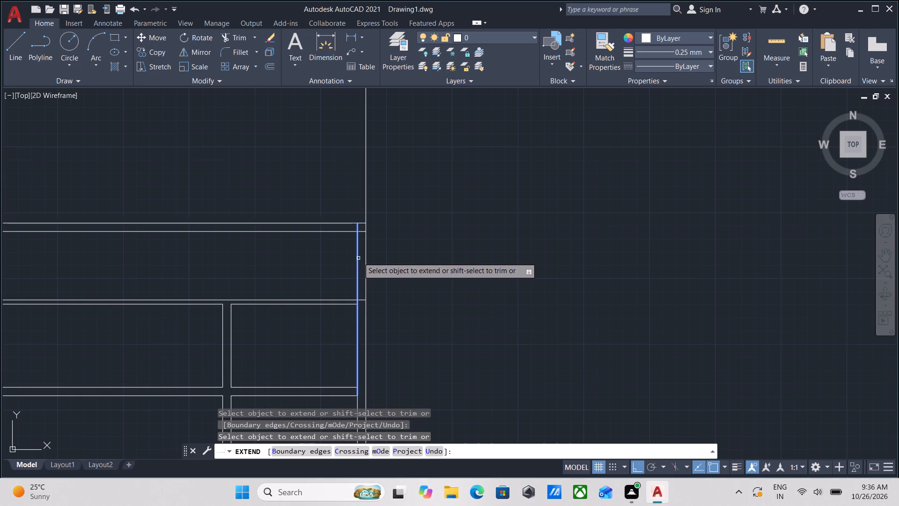
click(358, 257)
middle_drag(302, 257, 323, 267)
key(Escape)
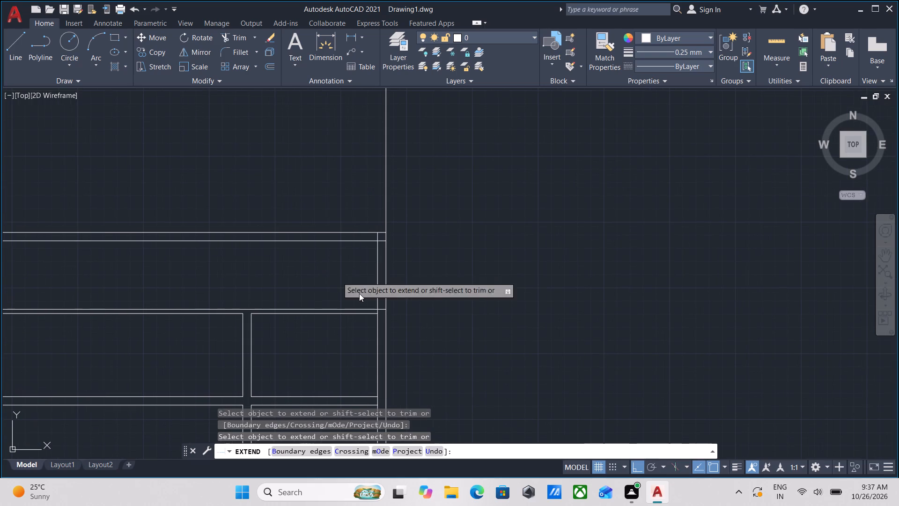
Trim the right-hand outer wall's inner line between the two lines of the 4" horizontal wall.
scroll(372, 310, up, 3)
text(tr)
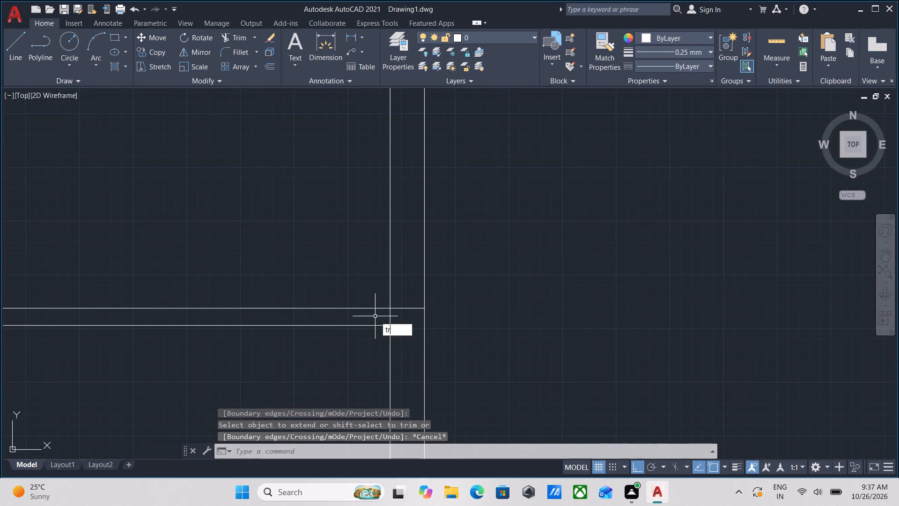
key(Return)
scroll(389, 314, up, 1)
click(381, 325)
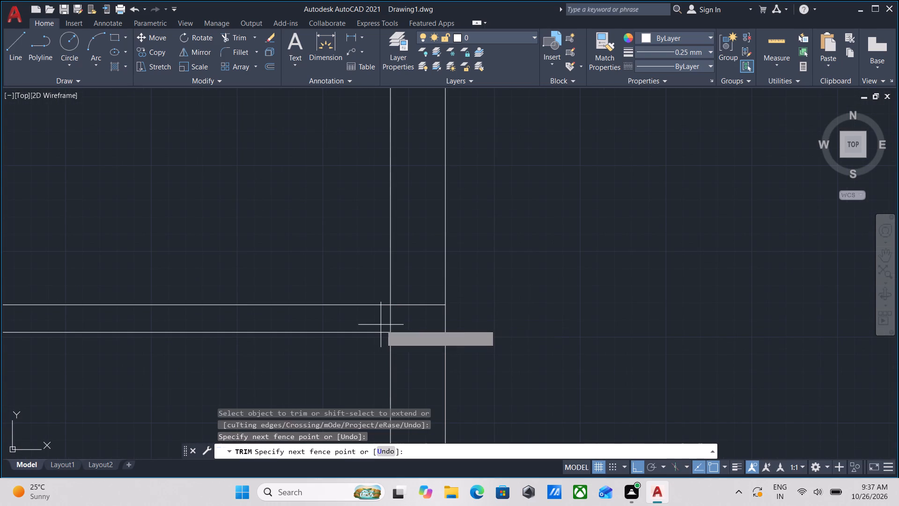
click(408, 323)
Trim the right-hand outer wall's inner line between the two lines of the 8" horizontal wall above the 4" wall.
scroll(408, 323, down, 2)
scroll(412, 235, down, 1)
middle_drag(412, 235, 411, 270)
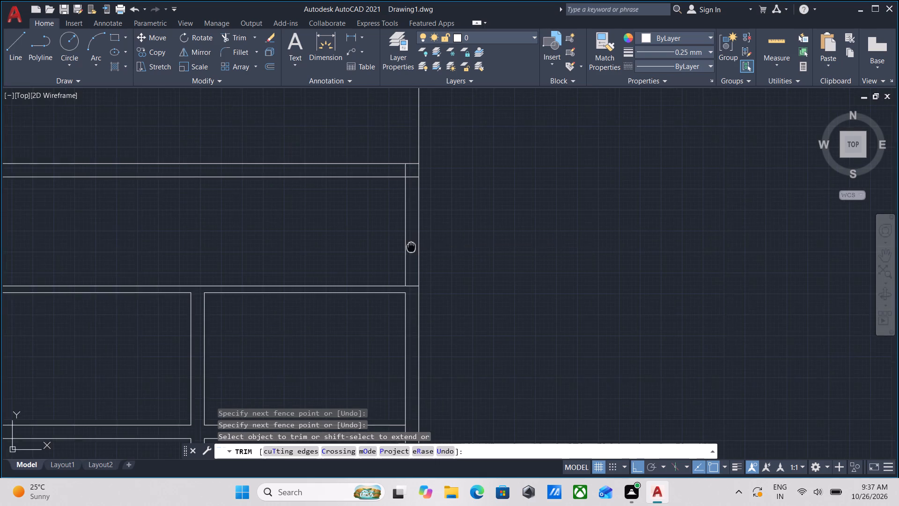
middle_drag(411, 270, 410, 286)
scroll(392, 217, up, 3)
click(400, 226)
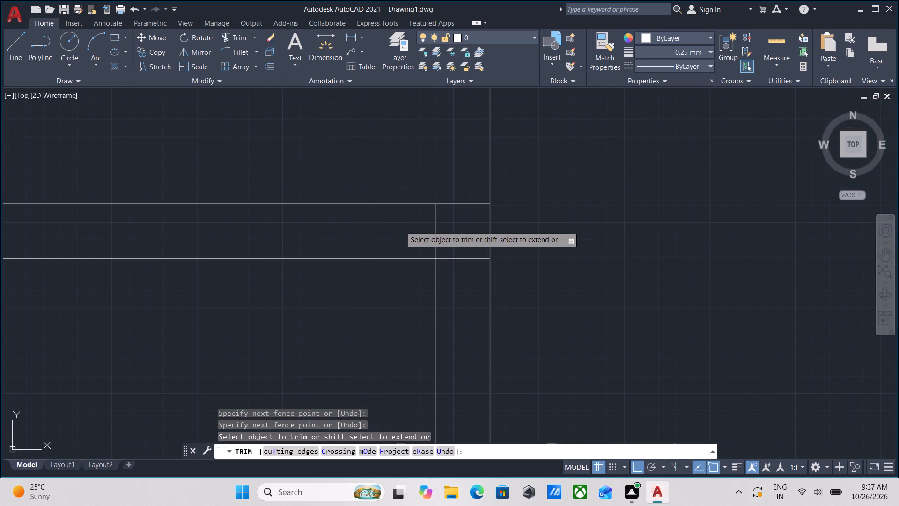
click(462, 228)
key(Escape)
scroll(462, 228, down, 3)
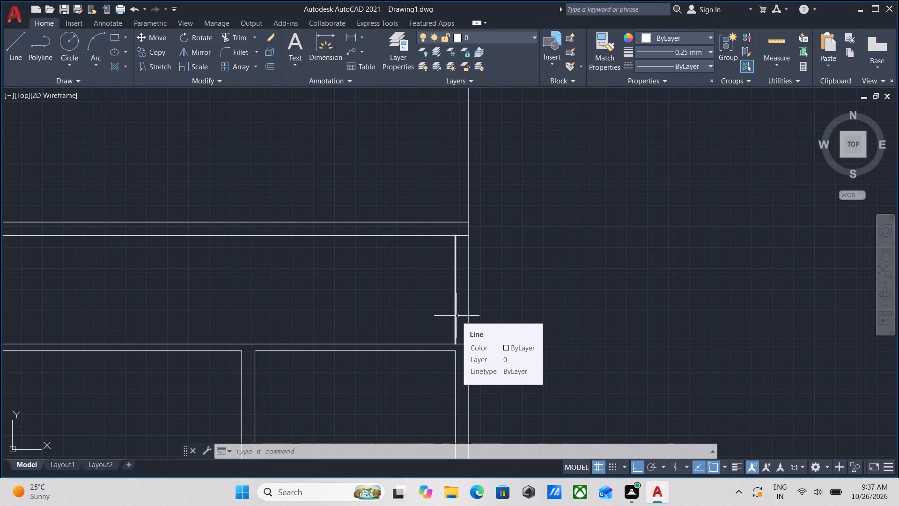
Offset the right-hand outer wall's inner line 5'5" inward between the 4" and 8" horizontal walls.
scroll(464, 324, up, 2)
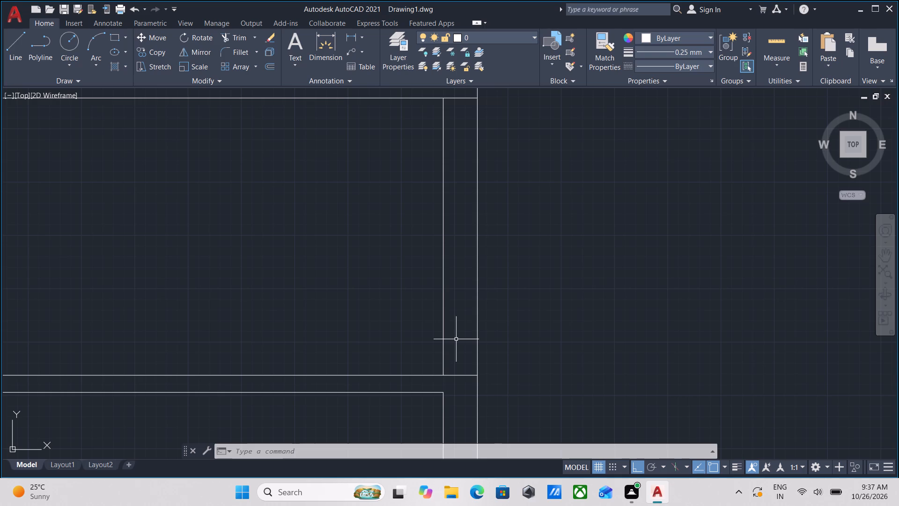
click(464, 335)
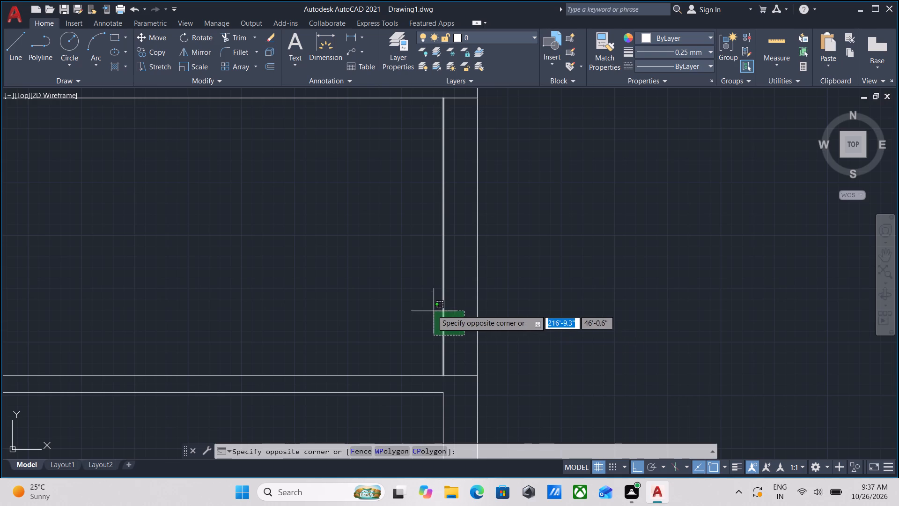
click(409, 291)
middle_drag(409, 291, 423, 324)
key(o)
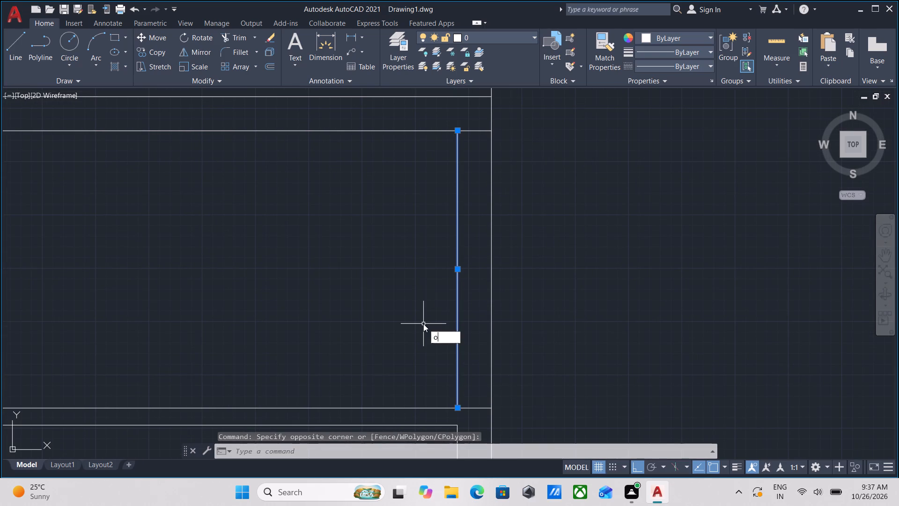
key(Return)
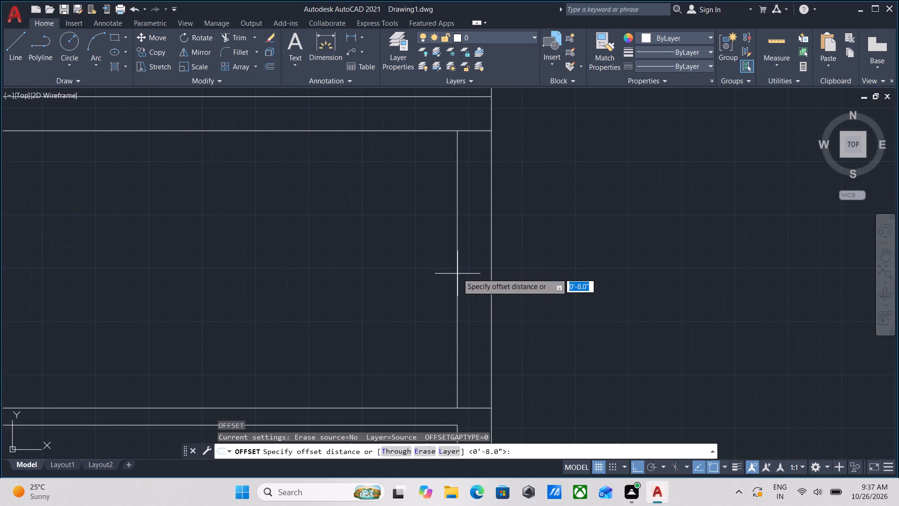
click(457, 269)
click(354, 266)
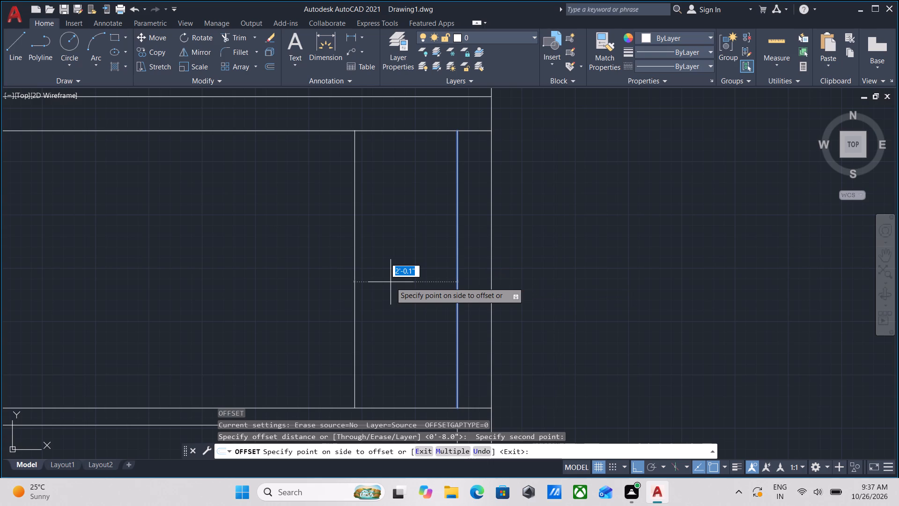
text(5'5)
key(shift+quotedbl)
key(Return)
Offset the new vertical line 4" to the left to form a 4" partition.
scroll(334, 310, down, 2)
middle_drag(334, 310, 503, 303)
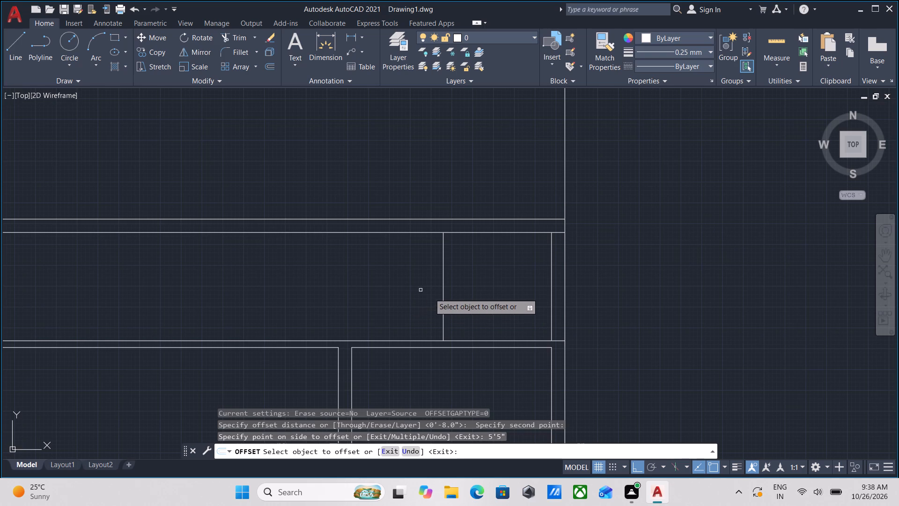
click(443, 300)
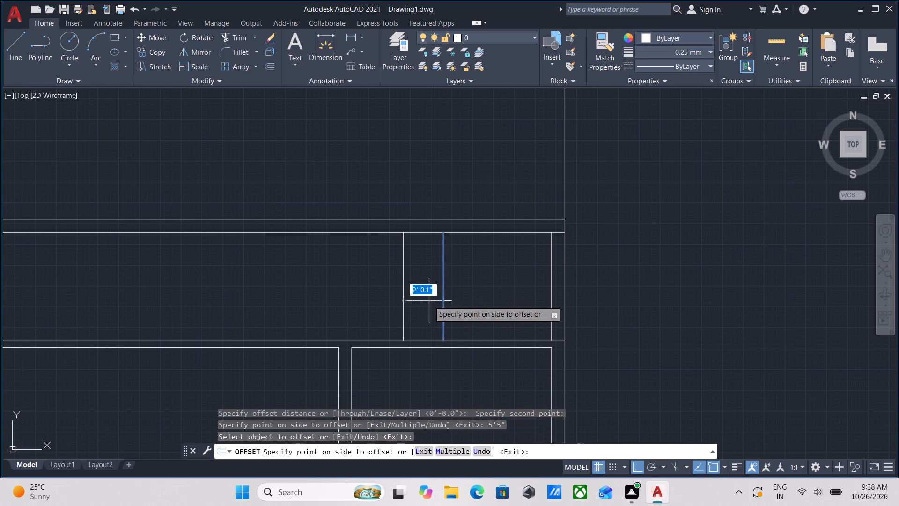
key(4)
key(shift+quotedbl)
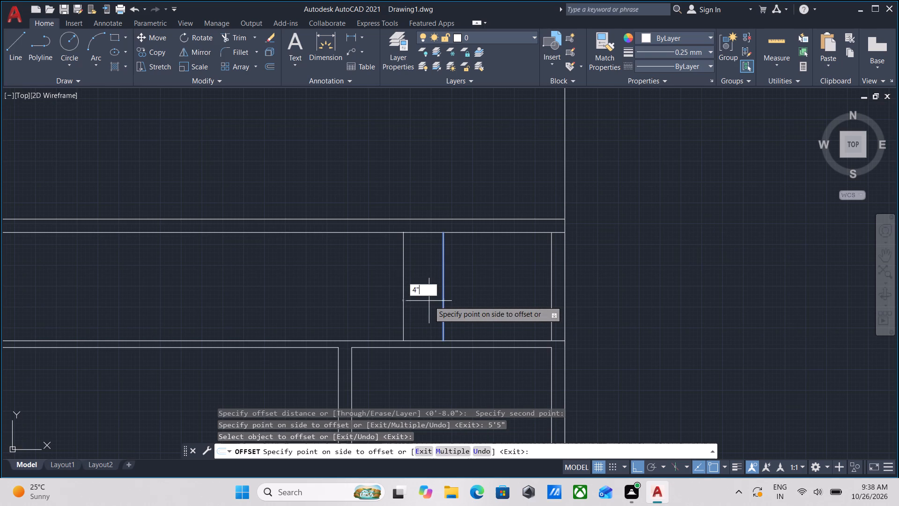
key(Return)
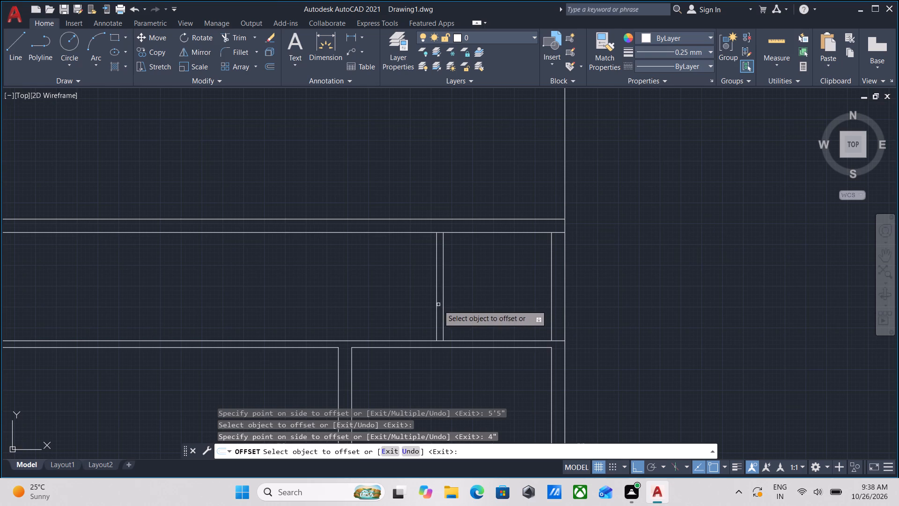
Offset the left line of the 4" partition 7'5" to the left for the next room's width.
click(437, 306)
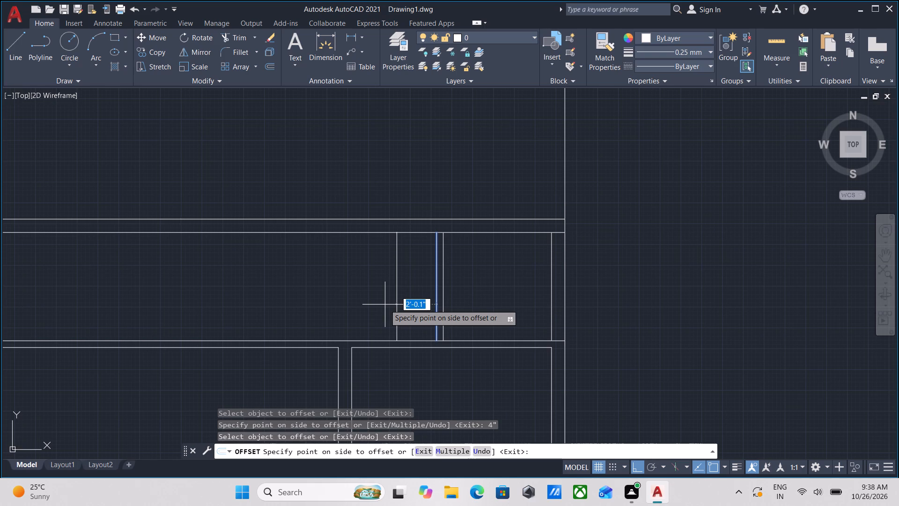
scroll(523, 246, up, 1)
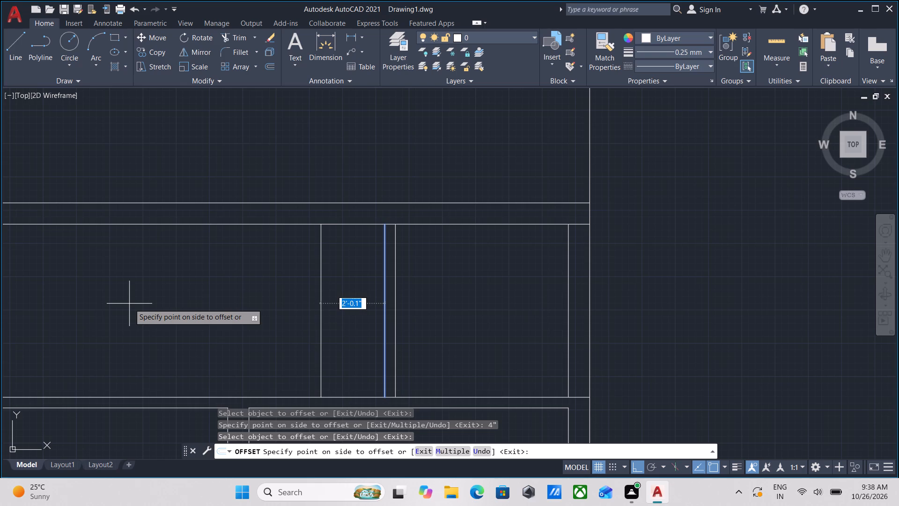
text(7'5)
key(shift+quotedbl)
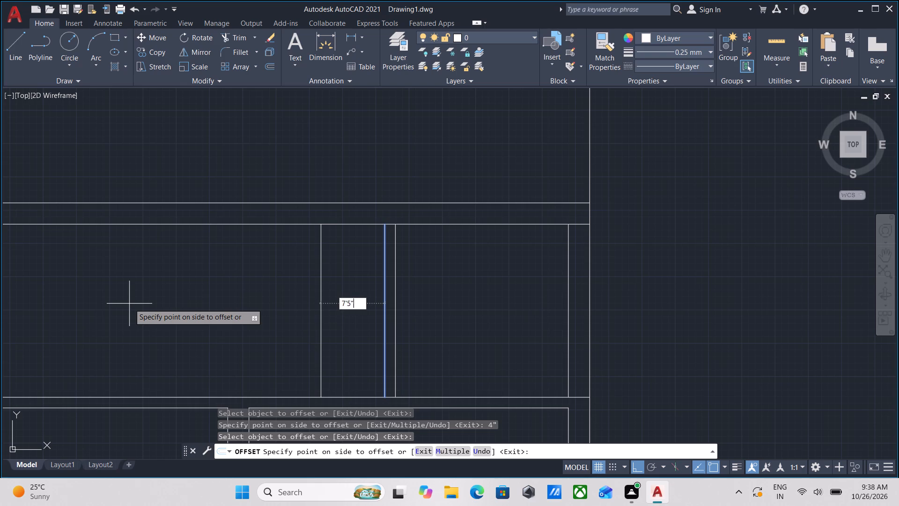
key(Return)
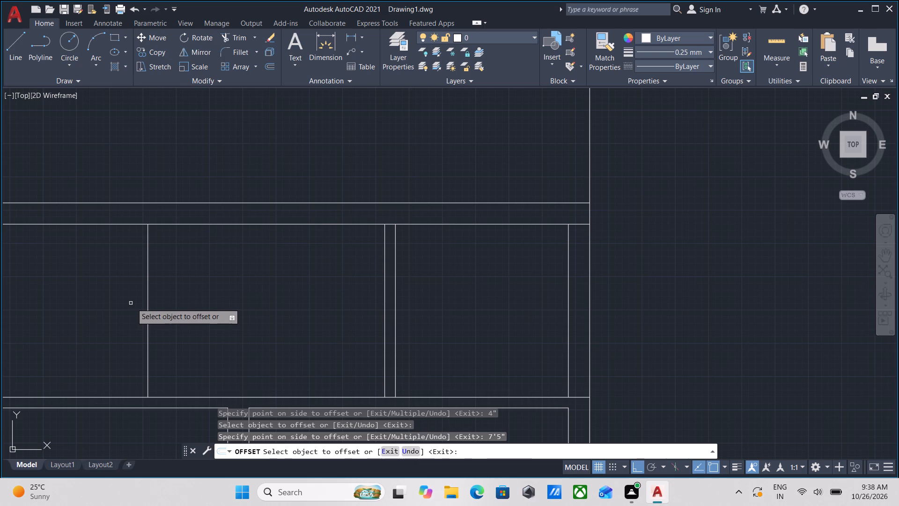
Offset the newest vertical line 4" to the left to form the second 4" partition.
click(147, 321)
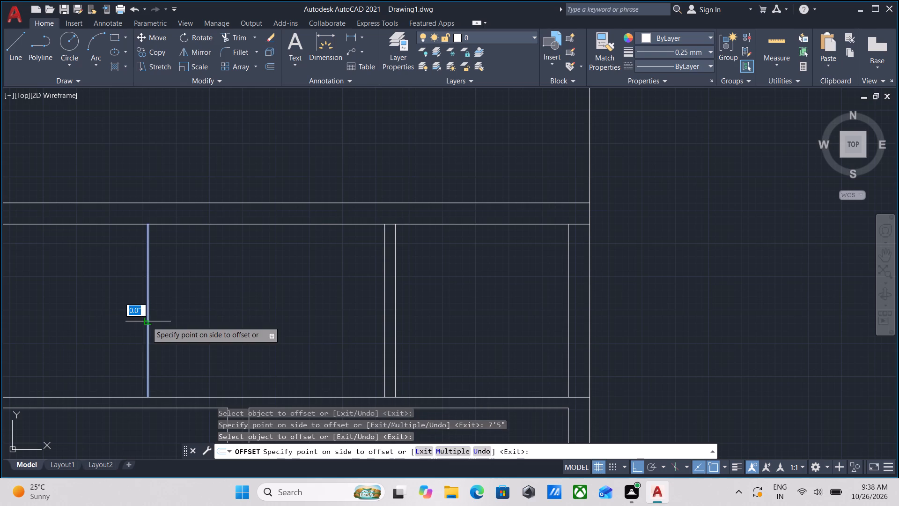
middle_drag(147, 321, 316, 298)
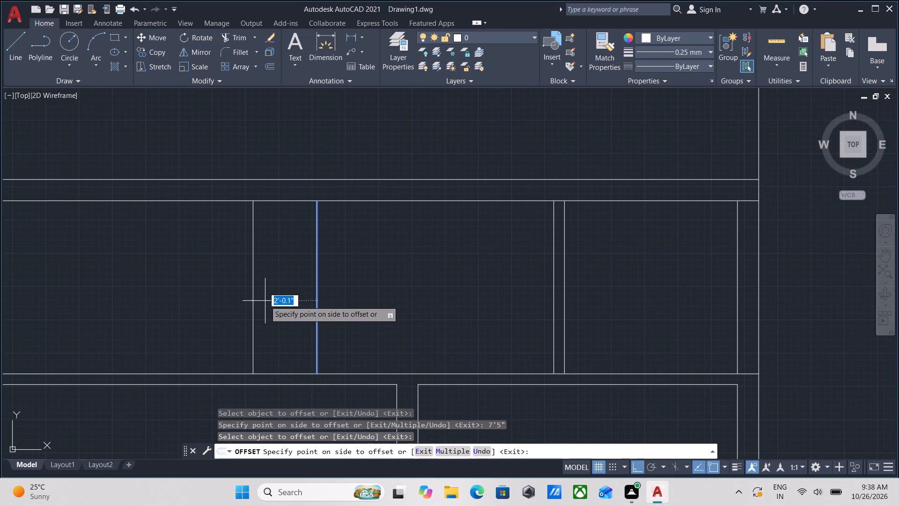
key(4)
key(shift+quotedbl)
key(Return)
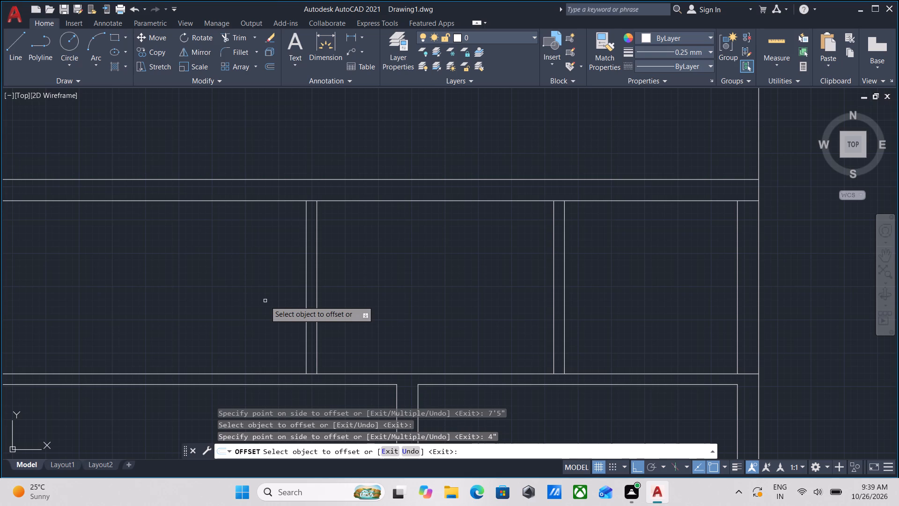
scroll(372, 329, down, 1)
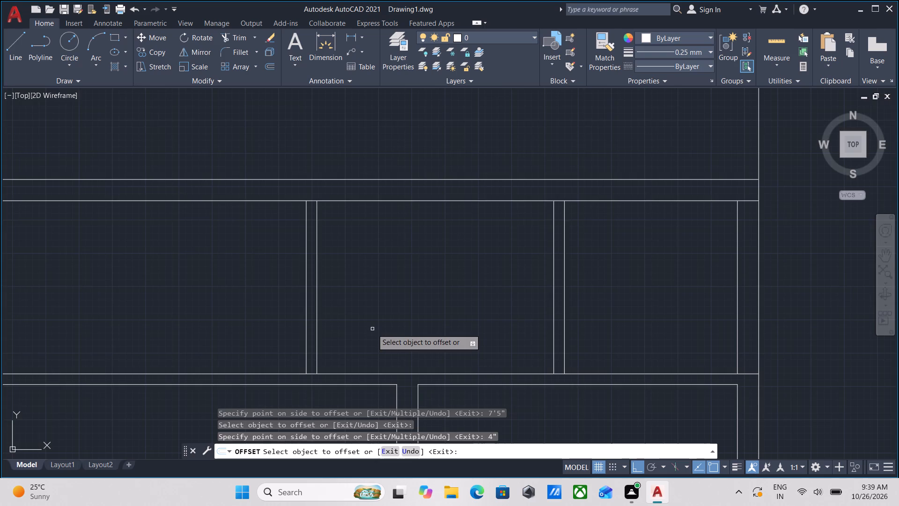
scroll(372, 329, down, 1)
middle_drag(372, 329, 366, 351)
key(Escape)
Extend the facing lines of the two 4" partitions down to the lower line of the 4" horizontal wall.
scroll(363, 366, up, 2)
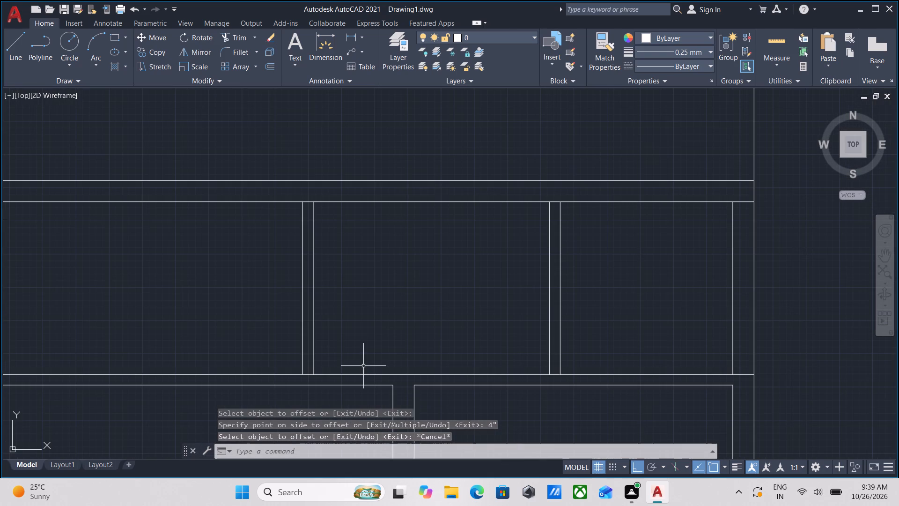
text(ex)
key(Return)
scroll(308, 372, up, 1)
click(315, 359)
scroll(527, 351, down, 1)
middle_drag(527, 351, 527, 351)
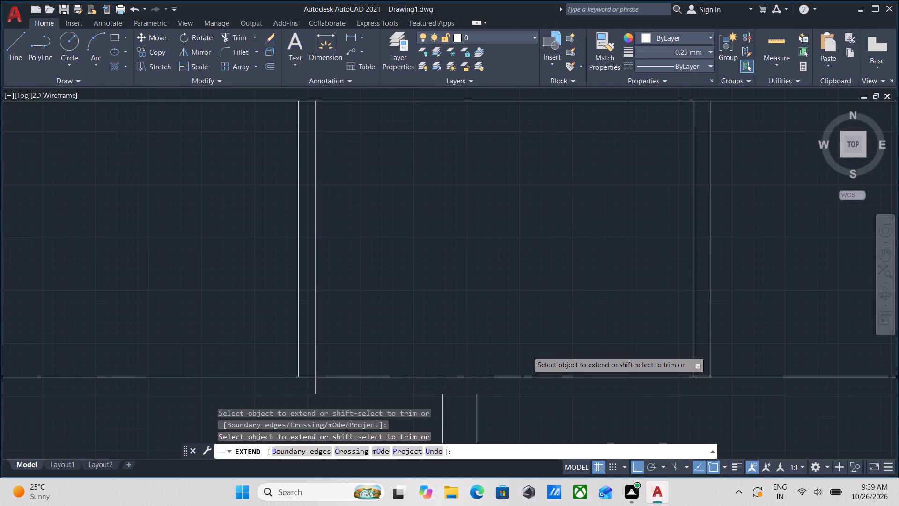
middle_drag(527, 351, 331, 378)
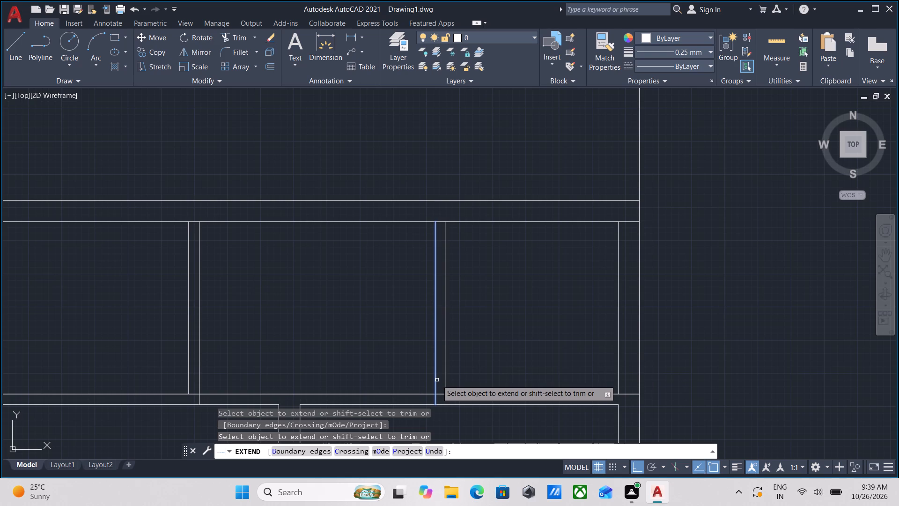
click(437, 380)
key(Escape)
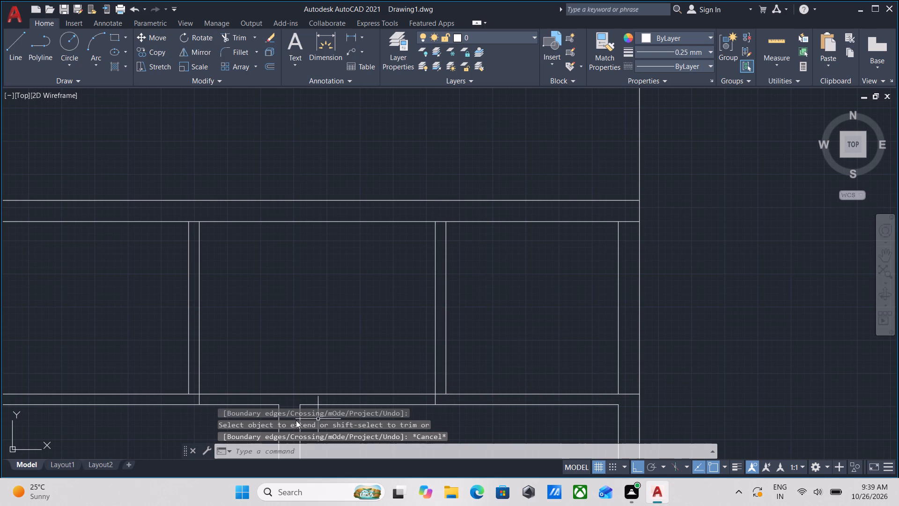
Trim the upper line of the 4" horizontal wall between the two new partitions.
text(tr)
key(Return)
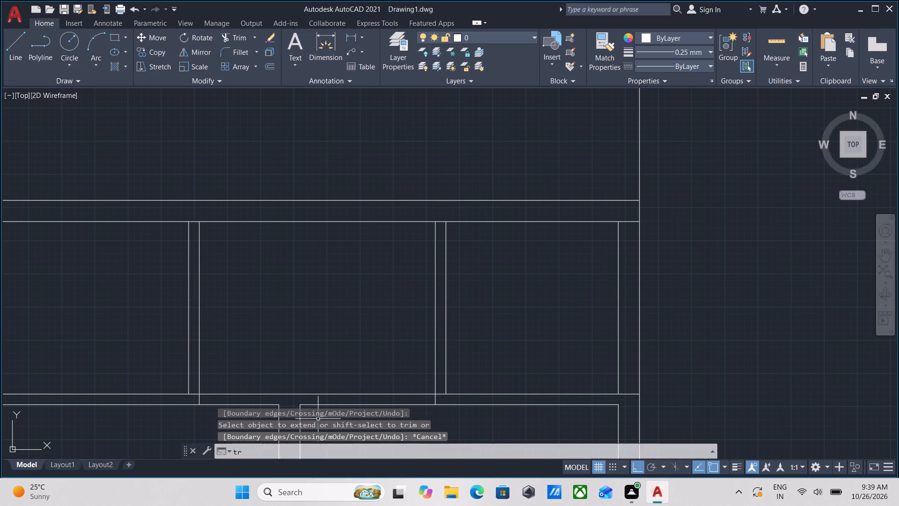
scroll(288, 395, up, 2)
scroll(291, 402, down, 1)
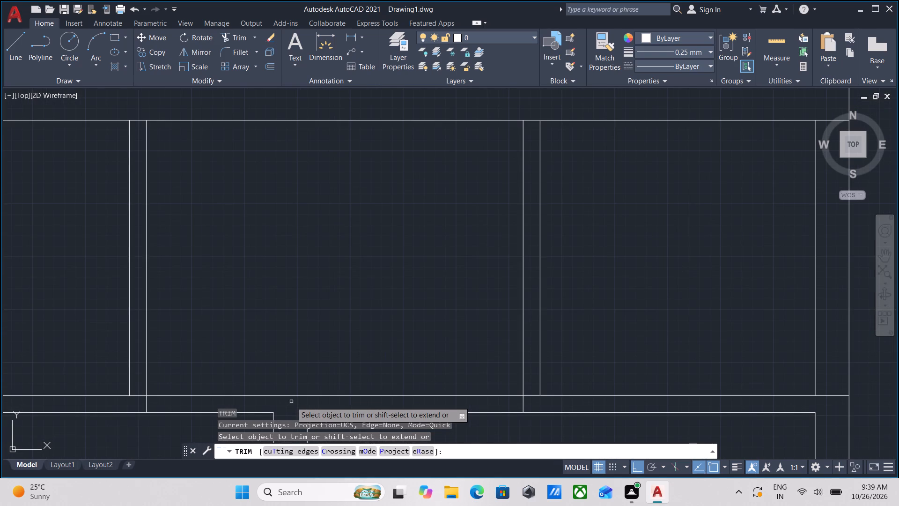
click(291, 402)
click(291, 371)
scroll(291, 371, down, 2)
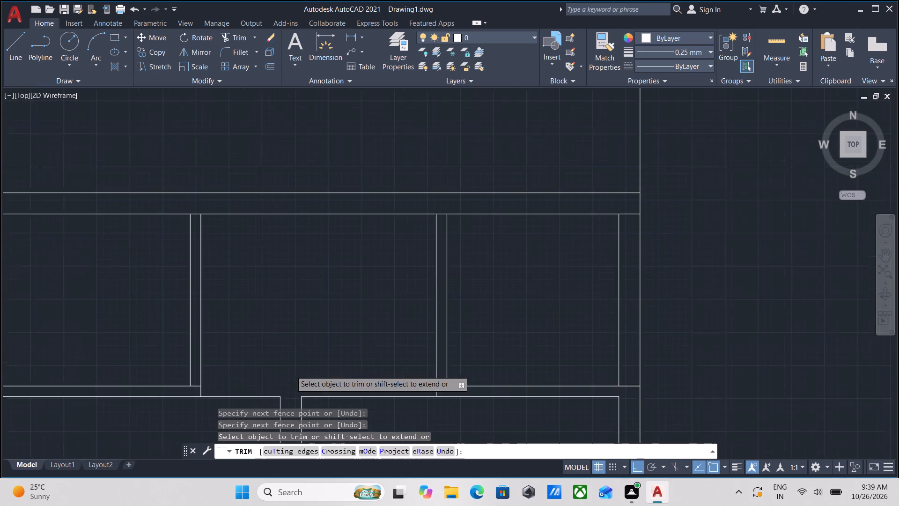
key(Escape)
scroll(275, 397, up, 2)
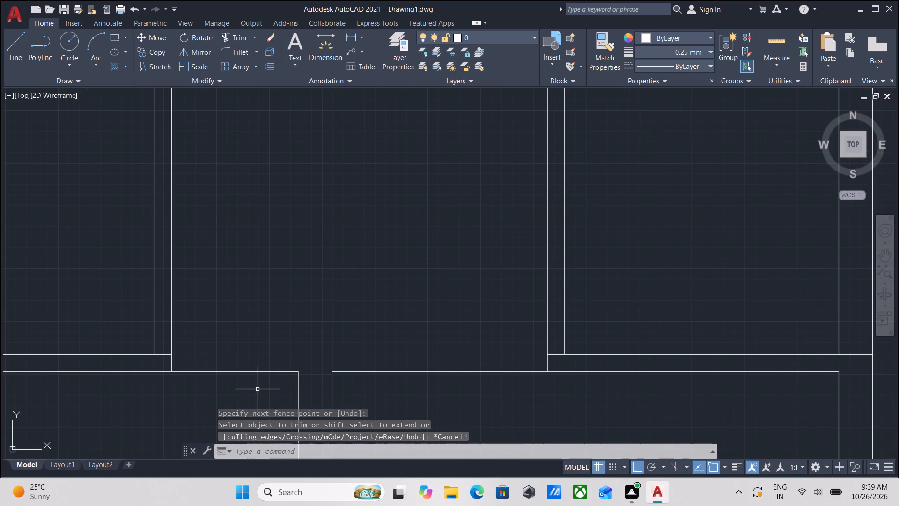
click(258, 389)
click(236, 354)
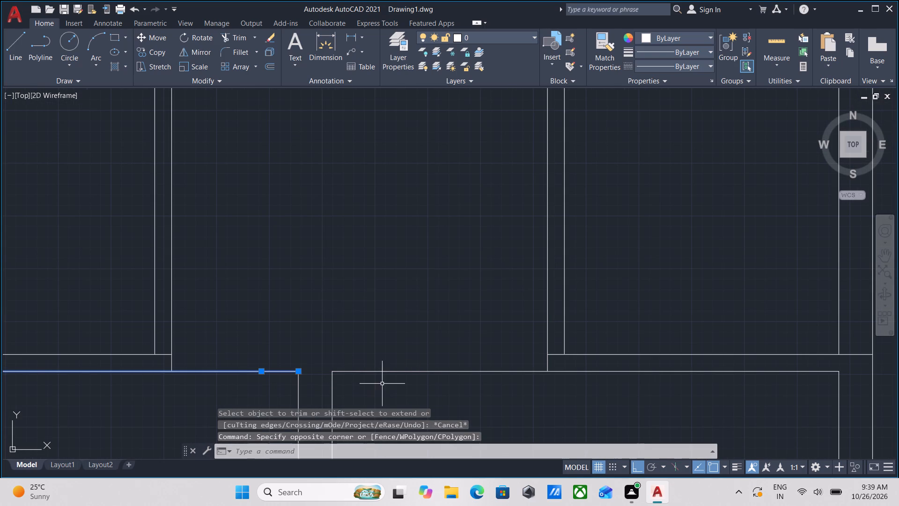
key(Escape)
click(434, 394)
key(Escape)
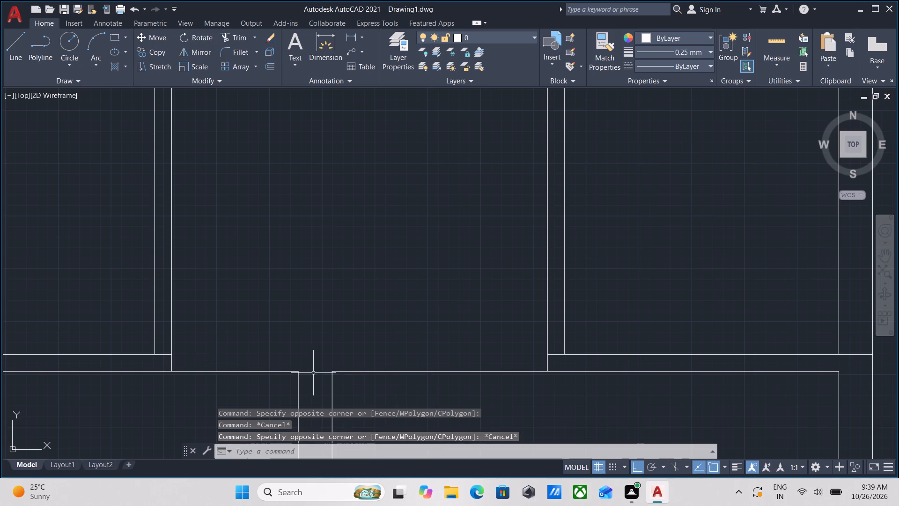
Measure the small room between the right-hand 4" partition and the outer wall.
scroll(344, 375, down, 1)
scroll(284, 381, up, 2)
middle_drag(284, 381, 320, 381)
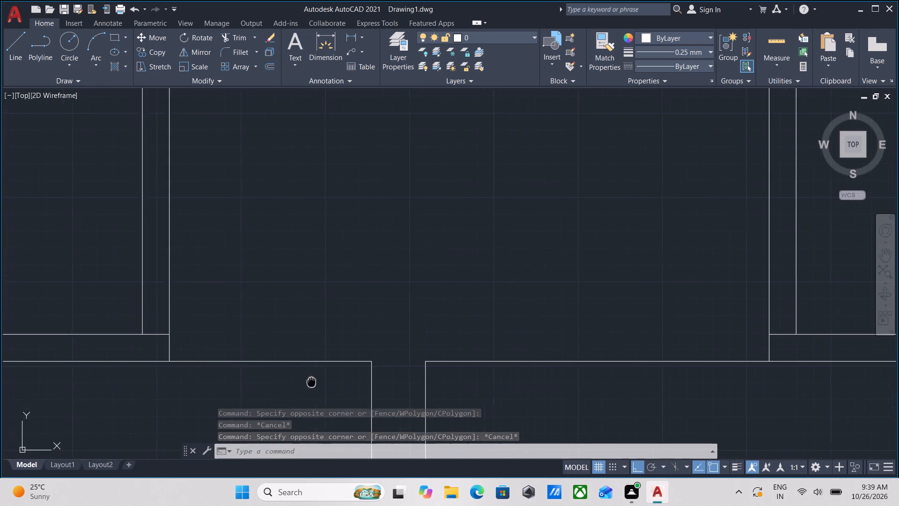
middle_drag(320, 381, 342, 377)
scroll(342, 377, down, 3)
scroll(509, 394, down, 1)
middle_drag(509, 394, 443, 403)
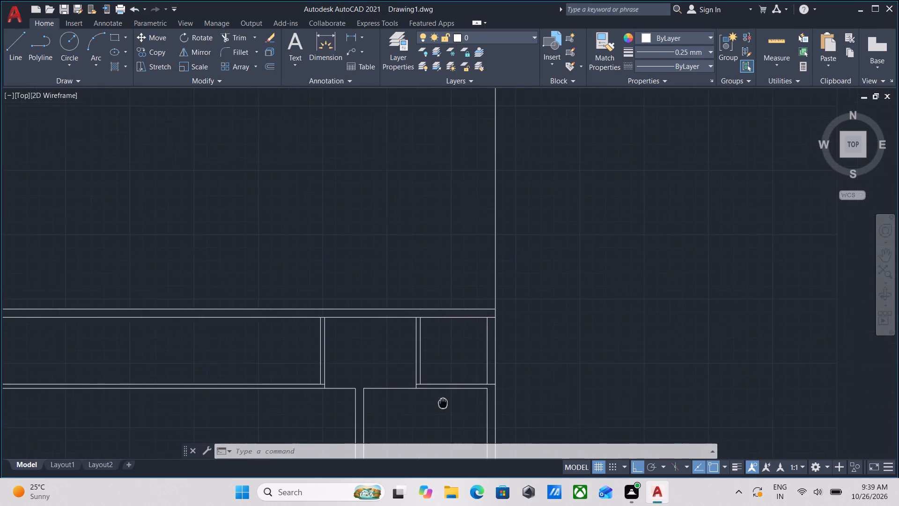
scroll(464, 365, up, 2)
text(me)
key(a)
key(Return)
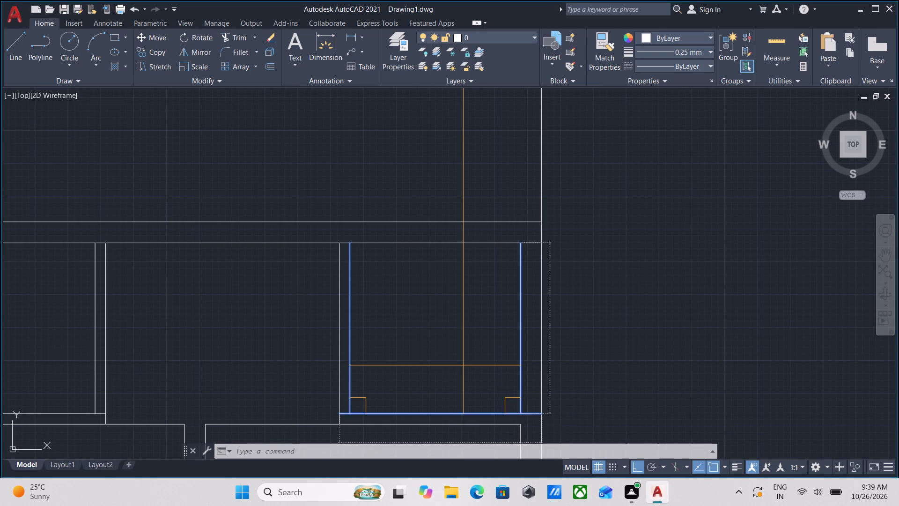
scroll(436, 311, down, 2)
middle_drag(436, 311, 454, 312)
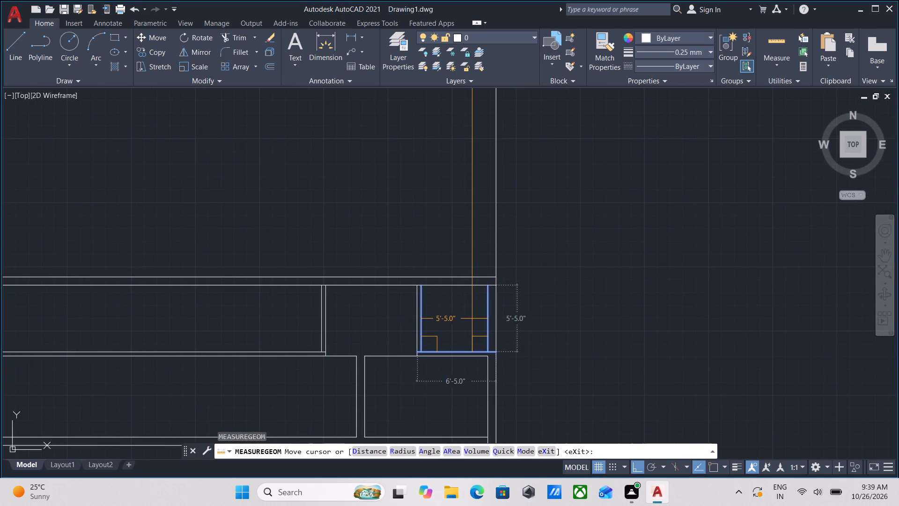
key(Escape)
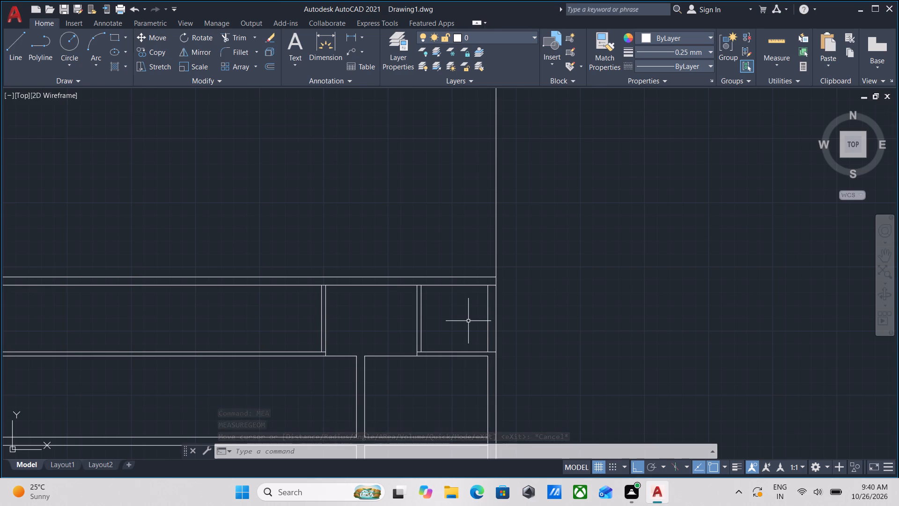
Offset the lower line of the 4" horizontal wall, left of the vertical wall opening, upward by 8".
scroll(468, 321, down, 1)
middle_drag(468, 321, 462, 352)
scroll(376, 364, up, 3)
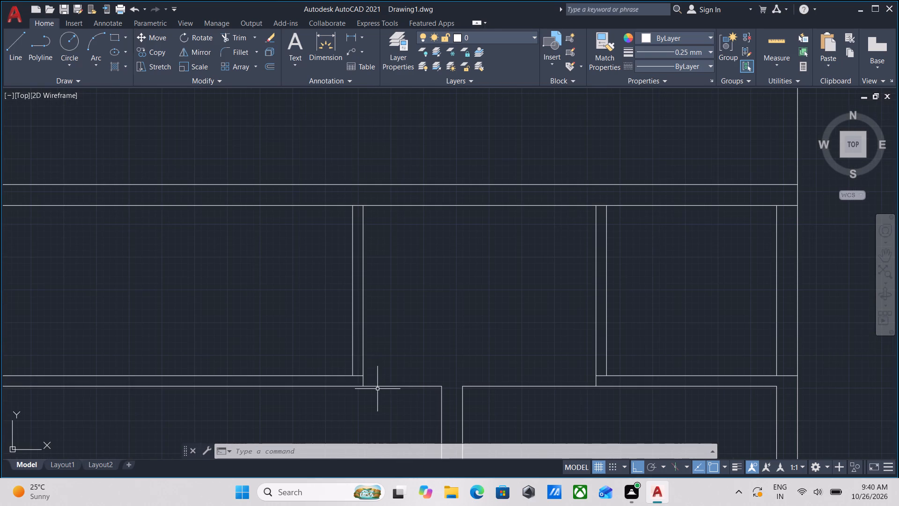
click(398, 403)
click(387, 366)
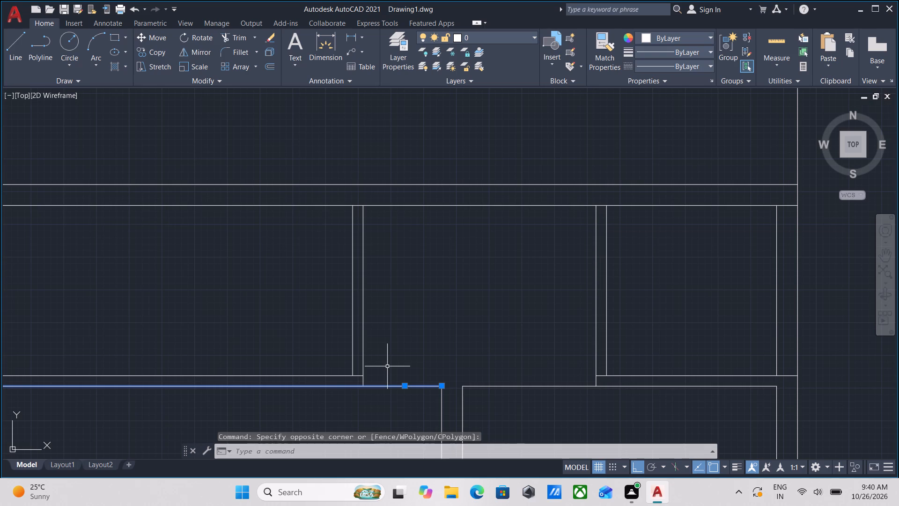
key(o)
key(Return)
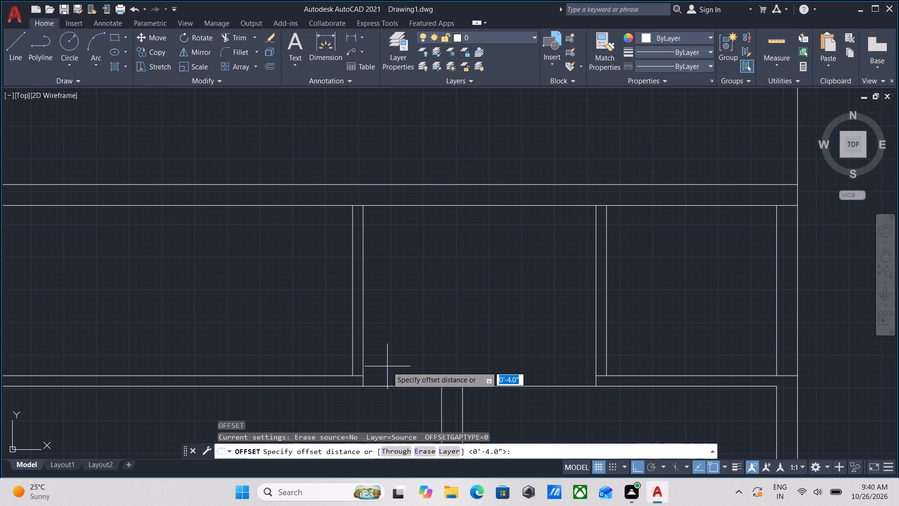
click(390, 381)
click(392, 358)
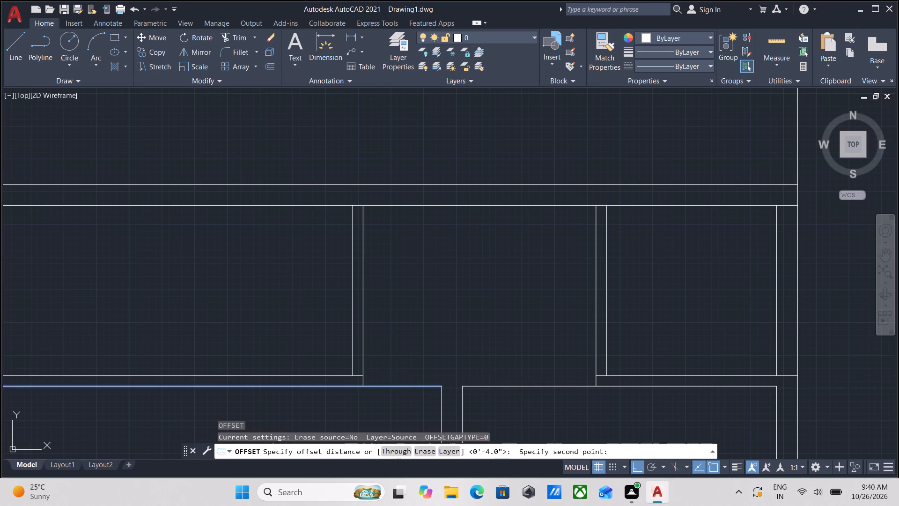
key(8)
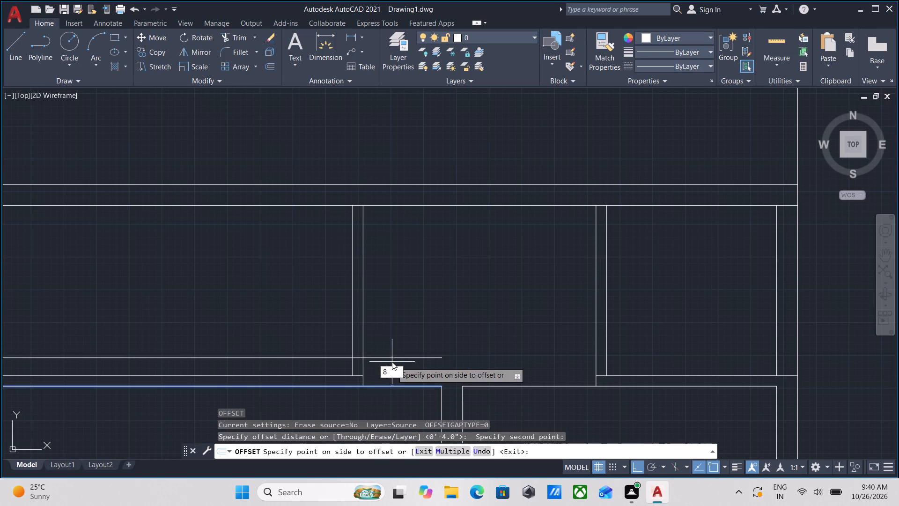
key(shift+quotedbl)
key(Return)
click(531, 387)
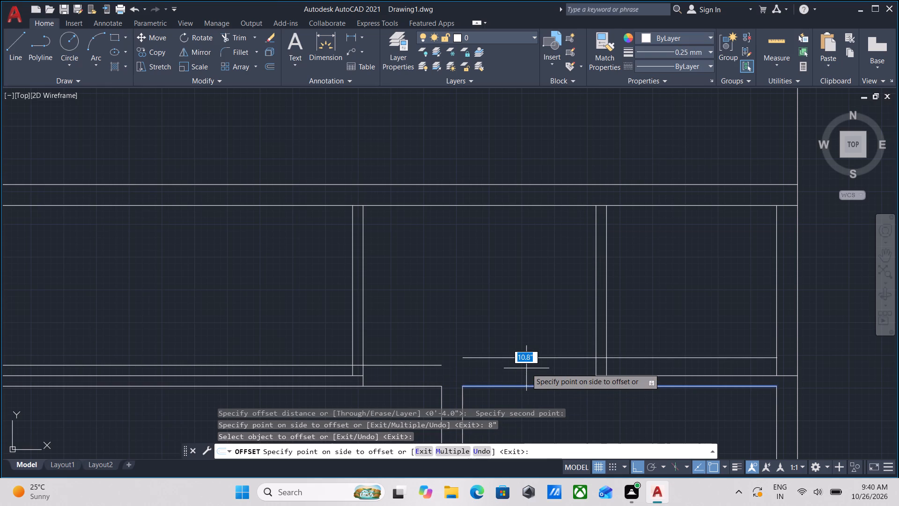
key(Escape)
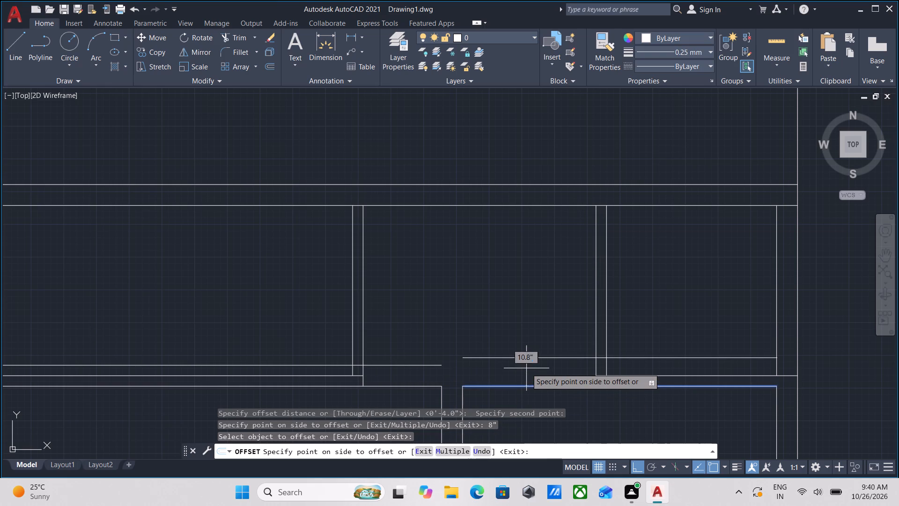
Offset the matching lower wall line right of the vertical wall opening upward by 8".
scroll(361, 383, up, 3)
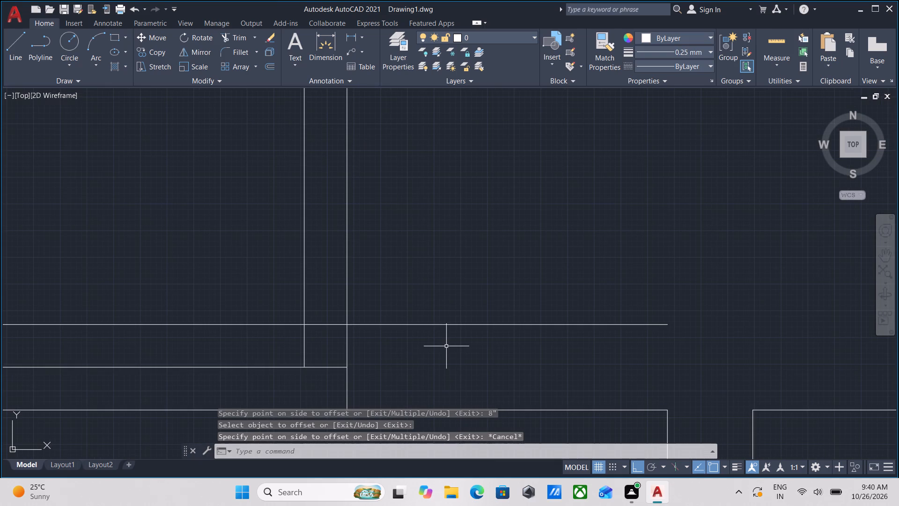
scroll(483, 345, down, 2)
middle_drag(483, 345, 300, 342)
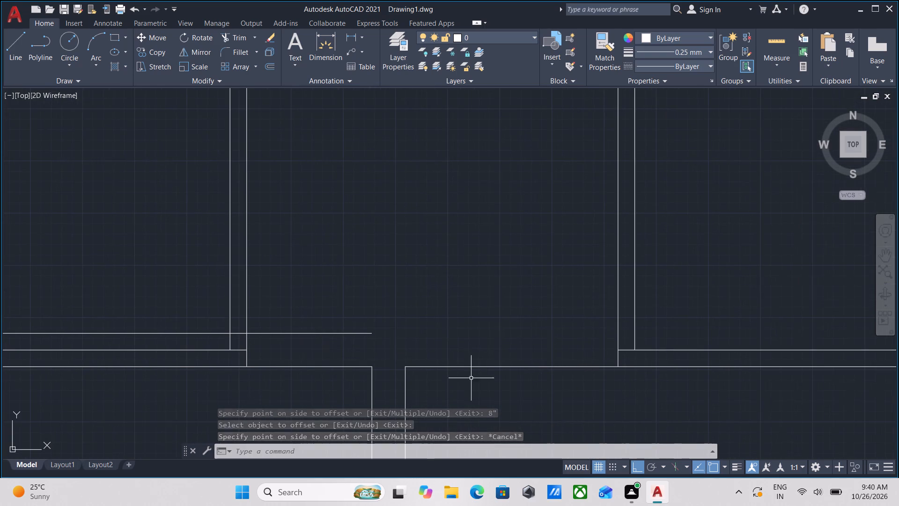
click(553, 402)
click(519, 351)
key(o)
key(Return)
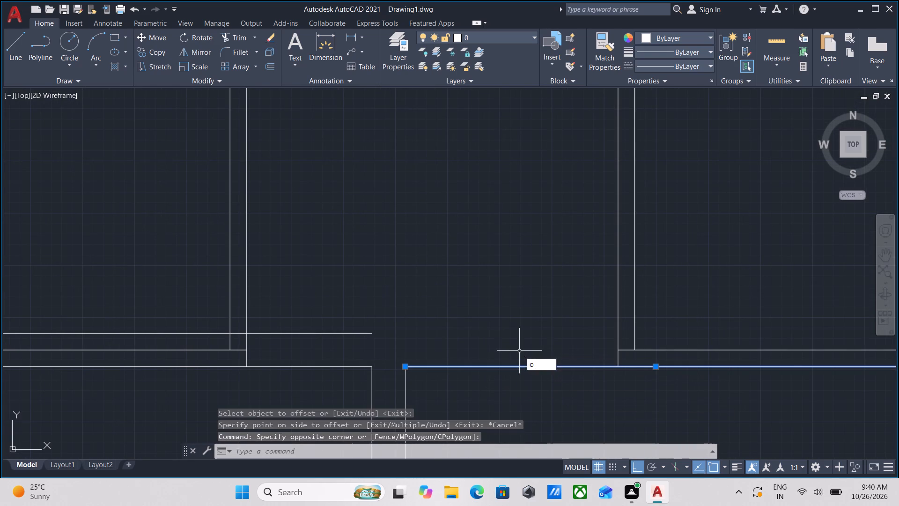
click(523, 369)
click(521, 317)
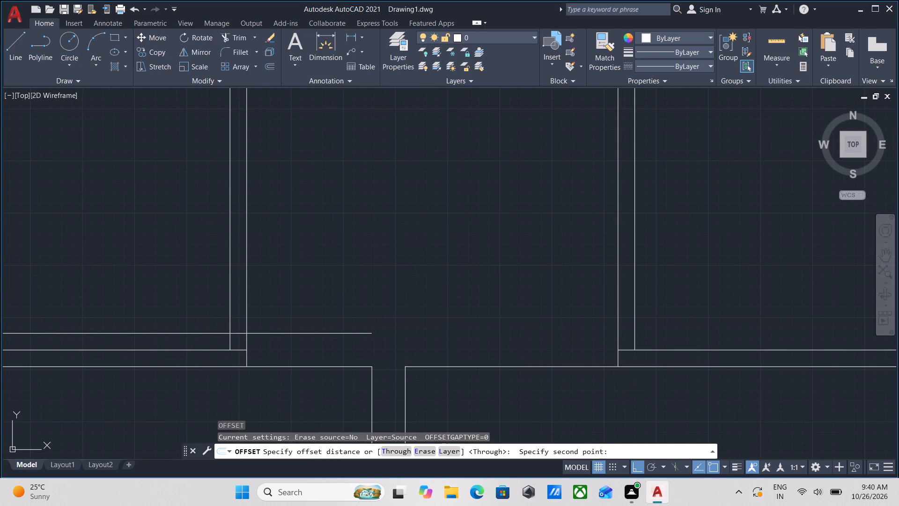
text(8")
key(Return)
key(Escape)
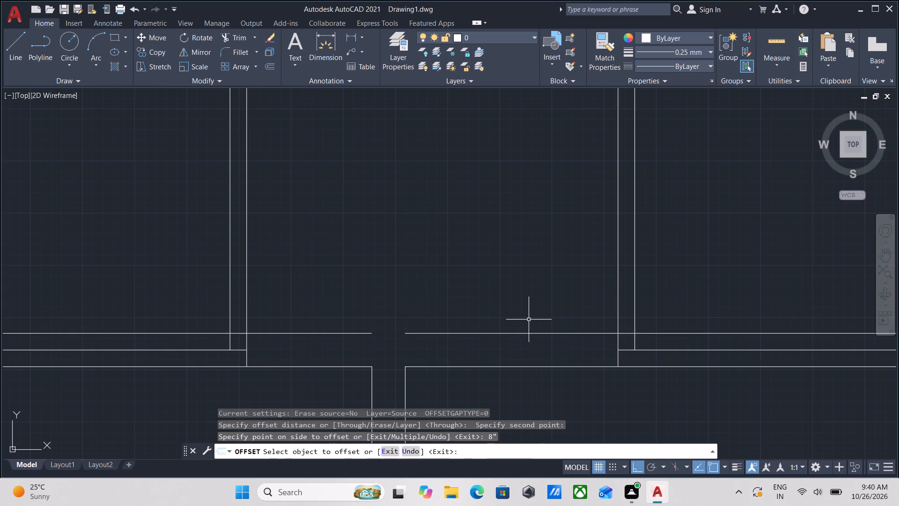
Extend the right-hand 8" offset line across the gap to the left 4" partition.
scroll(472, 351, up, 1)
text(ex)
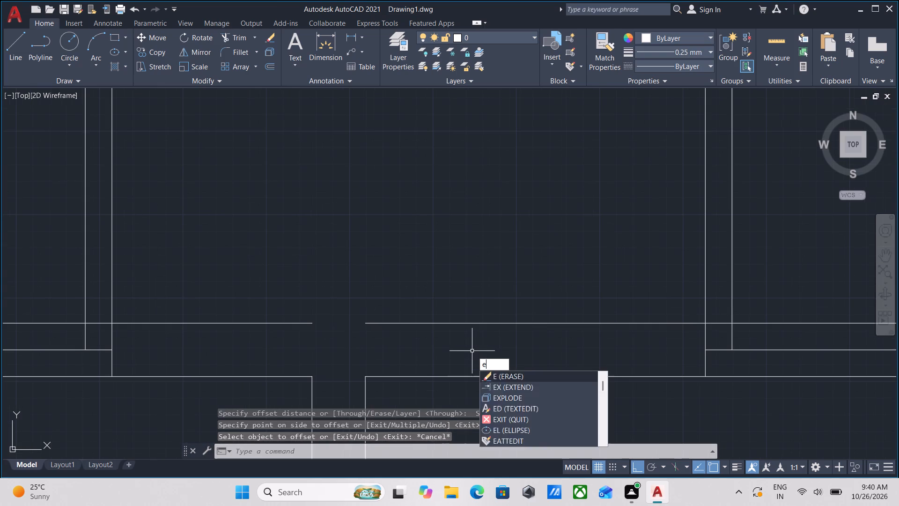
key(Return)
click(405, 324)
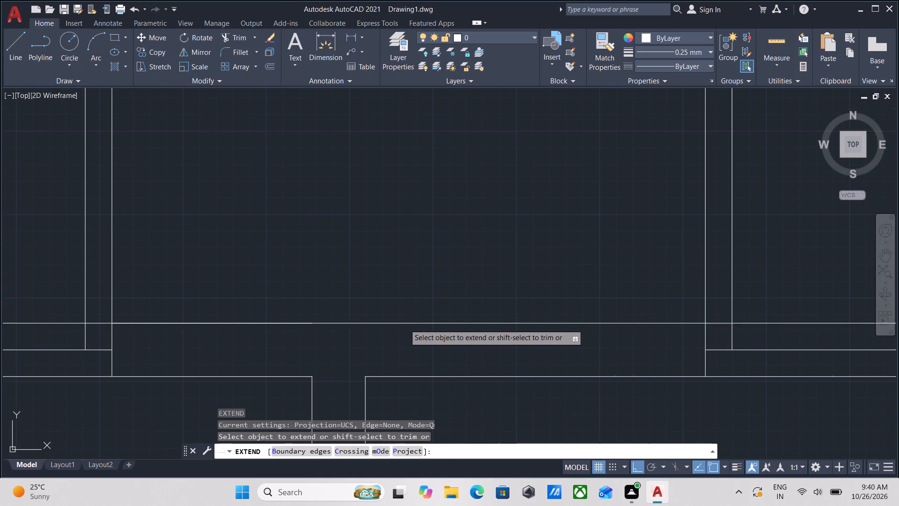
scroll(518, 324, down, 1)
middle_drag(518, 324, 516, 357)
key(grave)
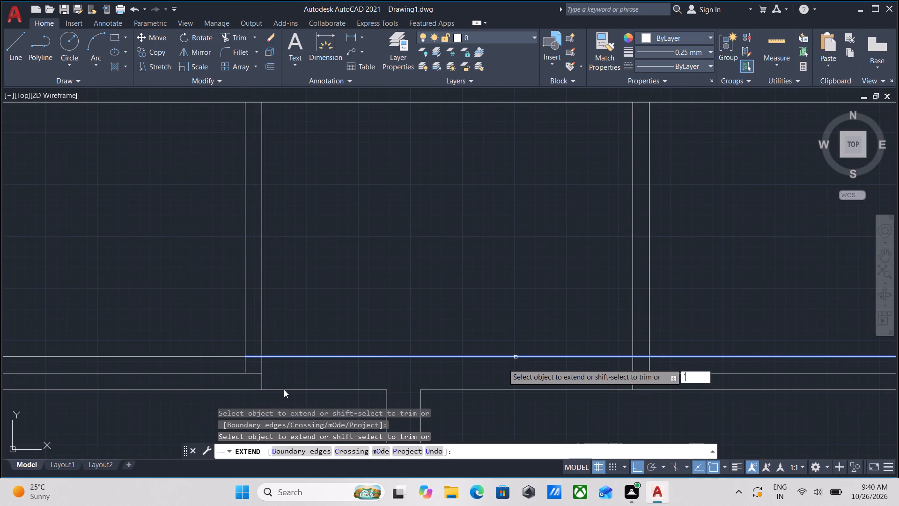
key(Escape)
Trim the 8" offset line where it crosses the inside of both 4" partitions.
text(tr)
key(Return)
scroll(243, 366, up, 2)
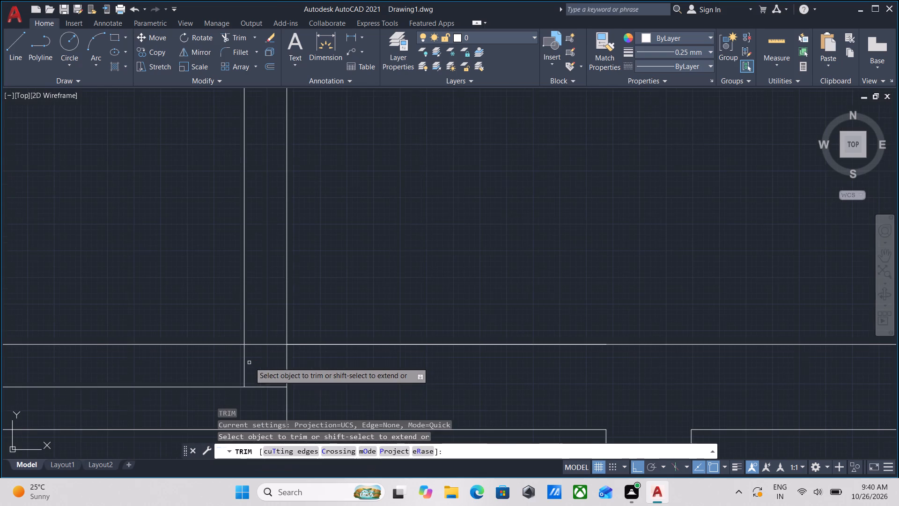
click(250, 357)
click(281, 322)
scroll(539, 367, down, 2)
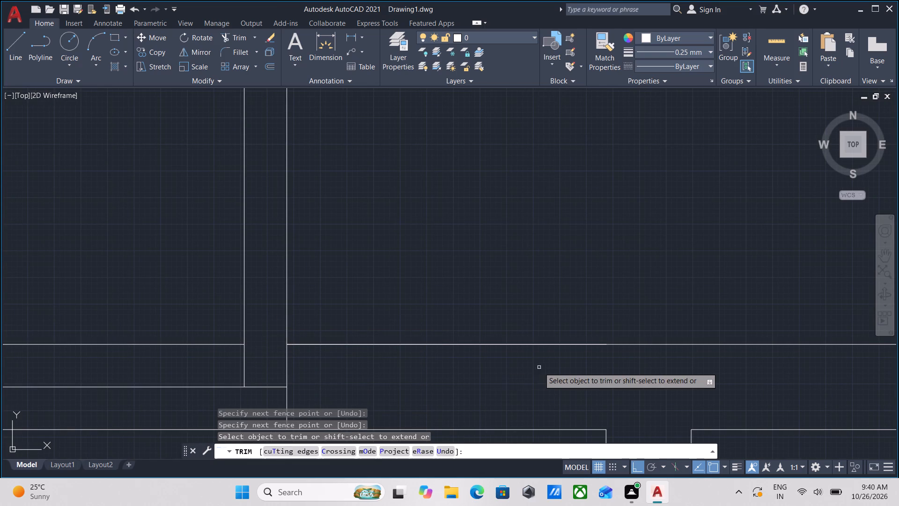
scroll(539, 367, down, 1)
middle_drag(539, 367, 374, 369)
scroll(634, 357, up, 2)
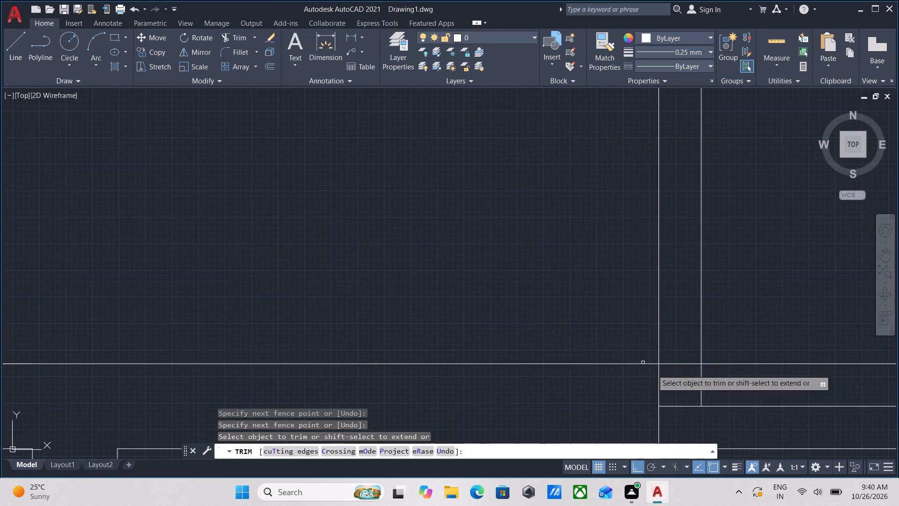
click(677, 378)
click(675, 342)
key(Escape)
Erase the two leftover pieces of the 8" offset line outside the room between the partitions.
scroll(706, 372, down, 2)
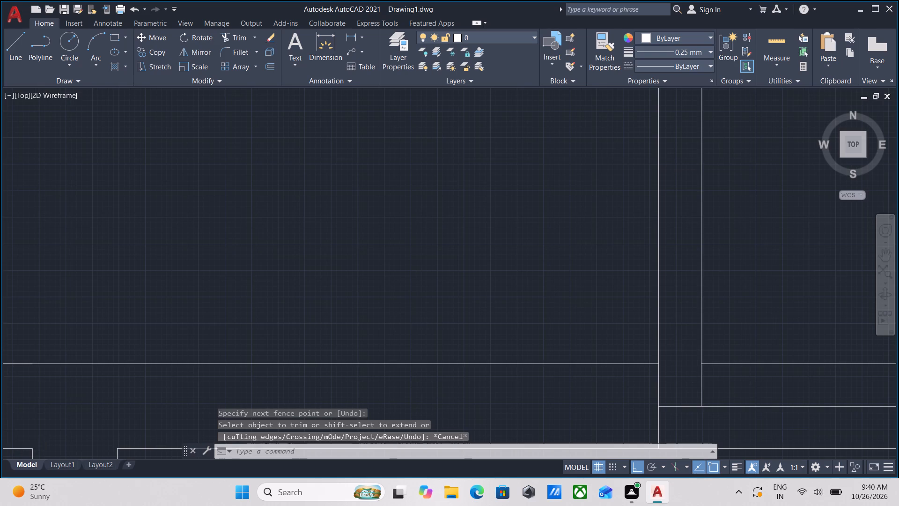
click(743, 379)
click(726, 361)
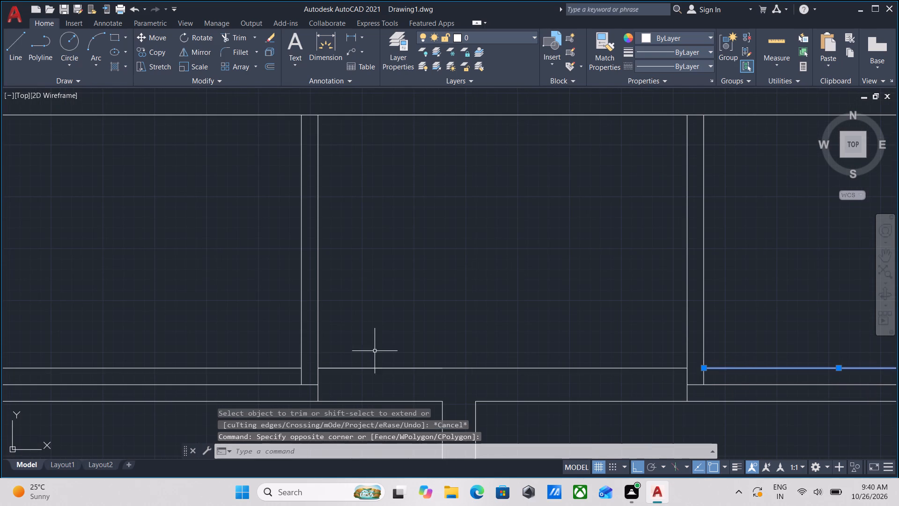
click(232, 377)
click(208, 357)
right_click(208, 357)
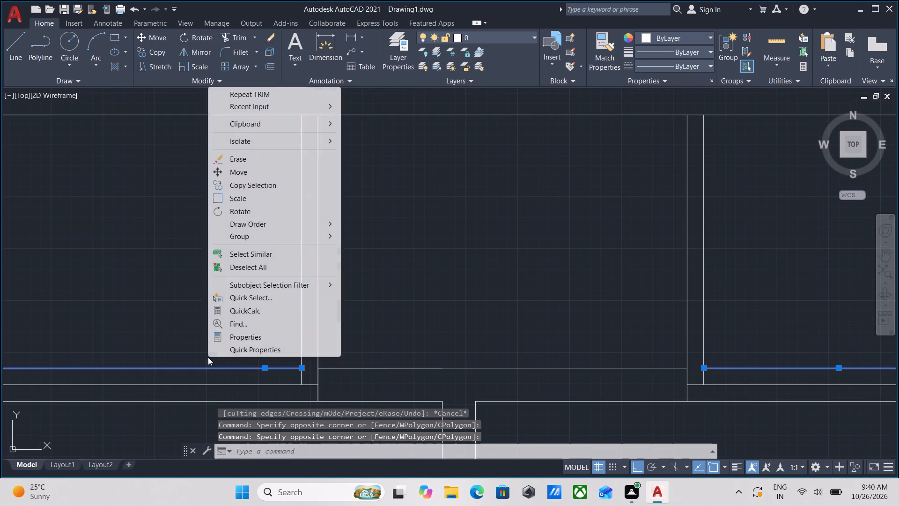
click(294, 152)
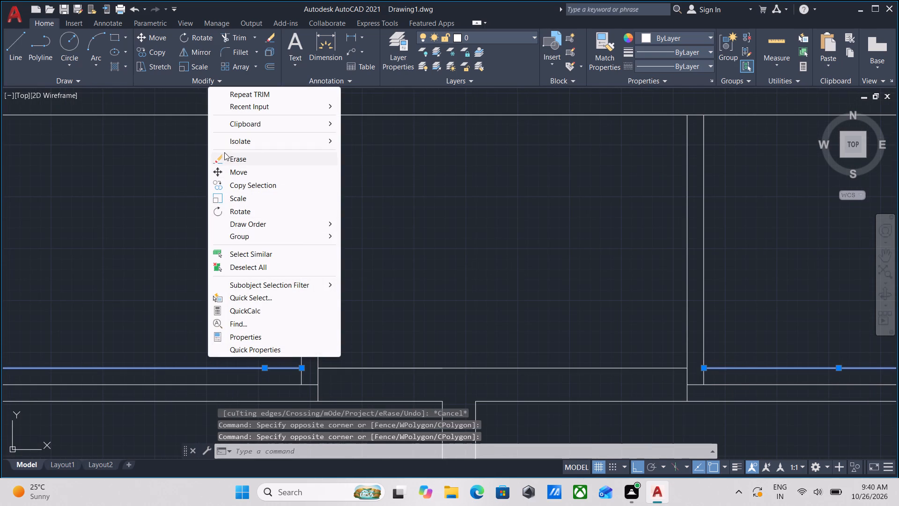
click(227, 157)
At the left partition's base, trim the line ends closing off the 4" horizontal wall and the 4" partition.
scroll(496, 290, down, 1)
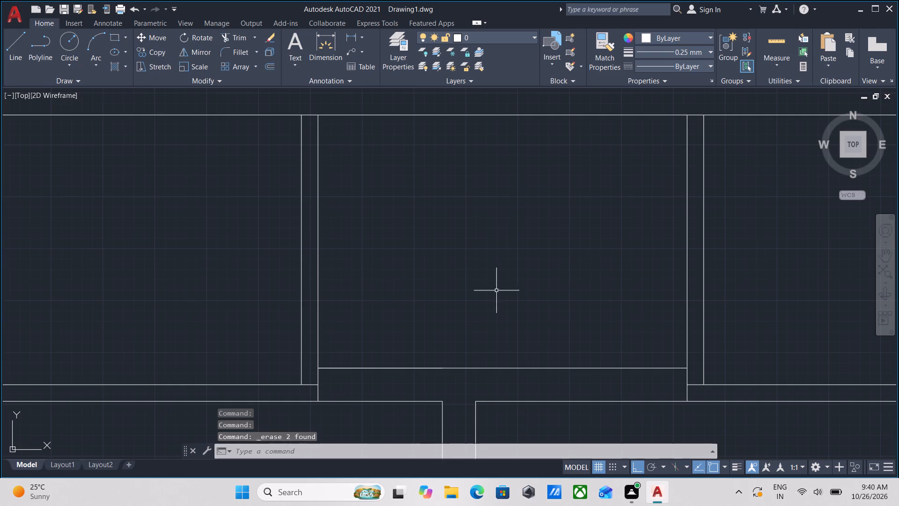
scroll(496, 290, down, 1)
middle_drag(496, 290, 486, 347)
scroll(438, 301, up, 1)
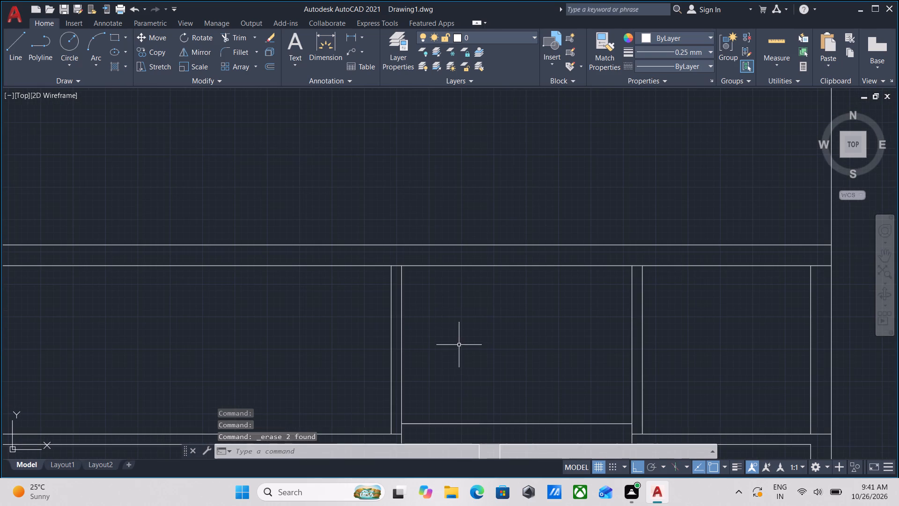
middle_drag(457, 332, 445, 274)
key(r)
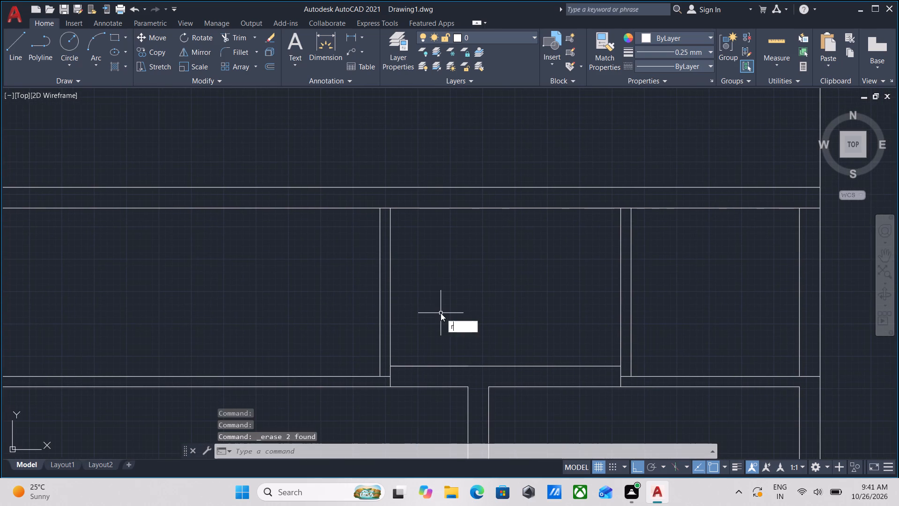
key(BackSpace)
key(t)
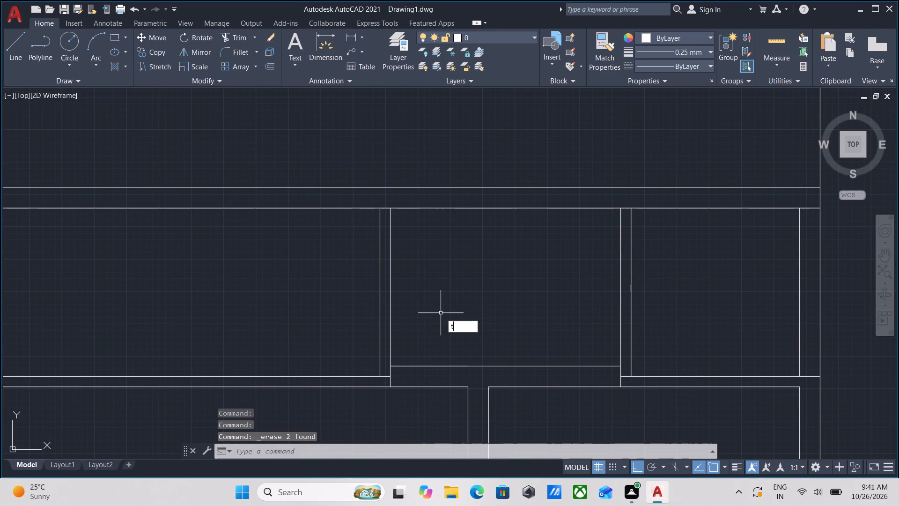
key(r)
key(Return)
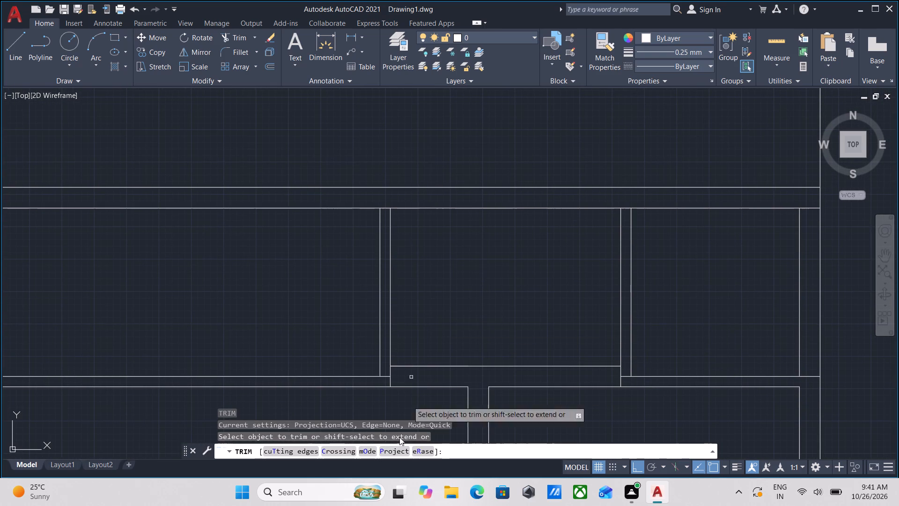
scroll(398, 387, up, 2)
click(413, 358)
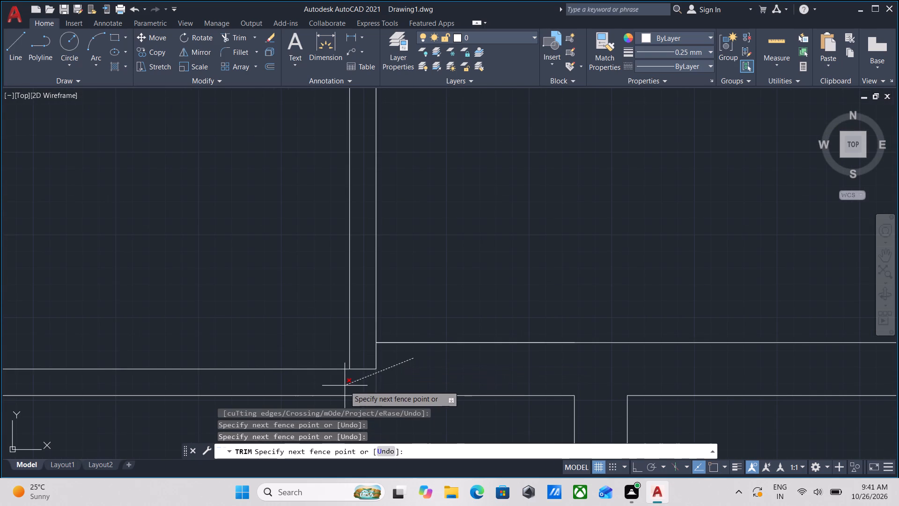
click(345, 386)
click(366, 384)
click(363, 353)
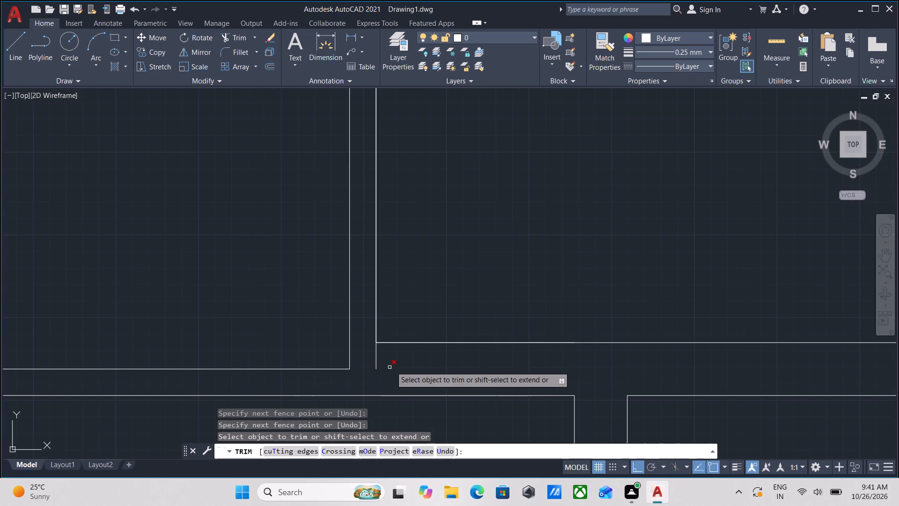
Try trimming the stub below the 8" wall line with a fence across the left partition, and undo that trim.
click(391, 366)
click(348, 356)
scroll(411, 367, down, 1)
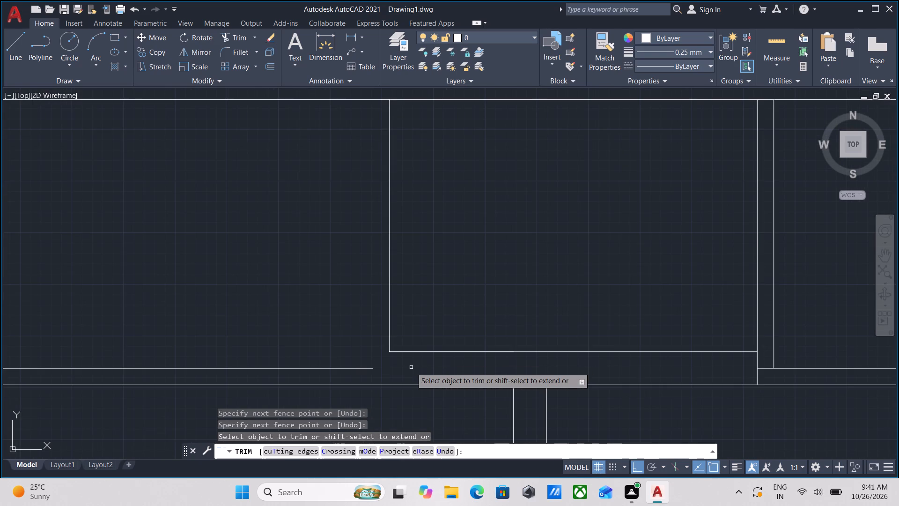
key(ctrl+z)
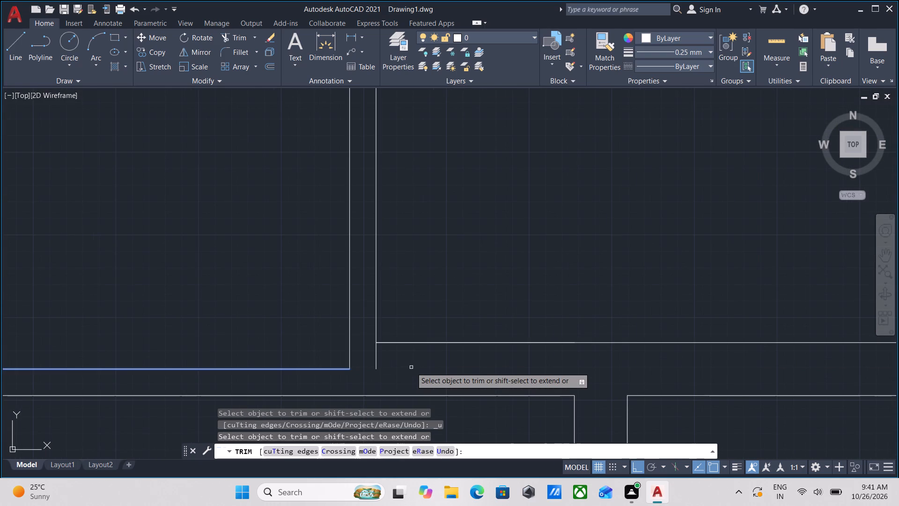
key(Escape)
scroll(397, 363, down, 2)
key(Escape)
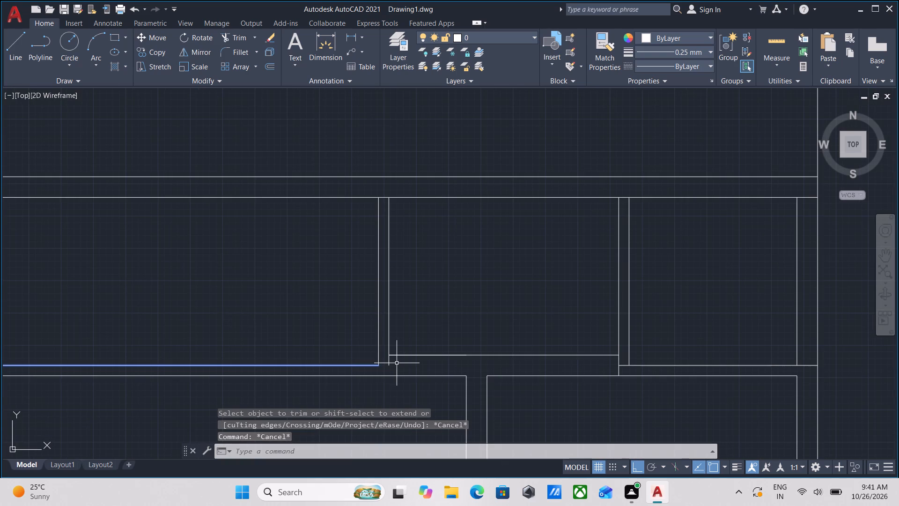
Trim the stub of the left partition's right line that hangs below the 8" wall's upper line.
text(tr)
key(Return)
scroll(397, 363, up, 4)
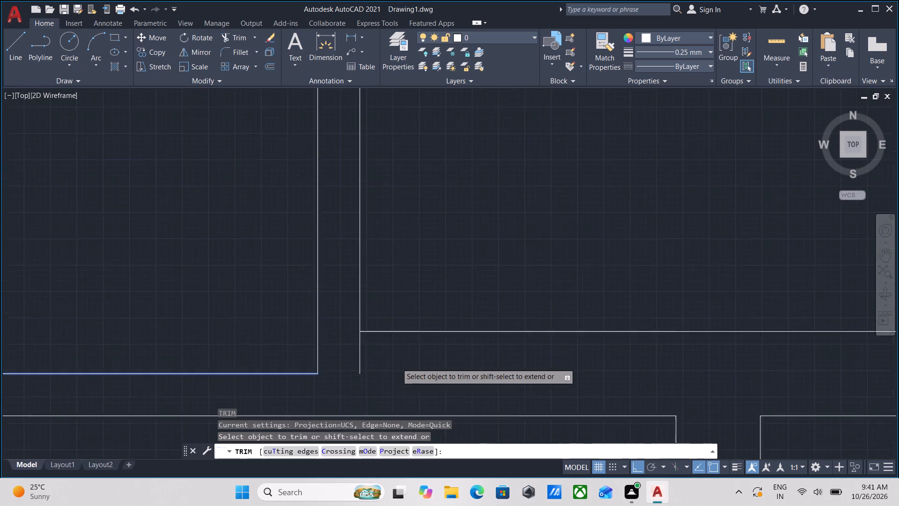
click(397, 363)
click(314, 333)
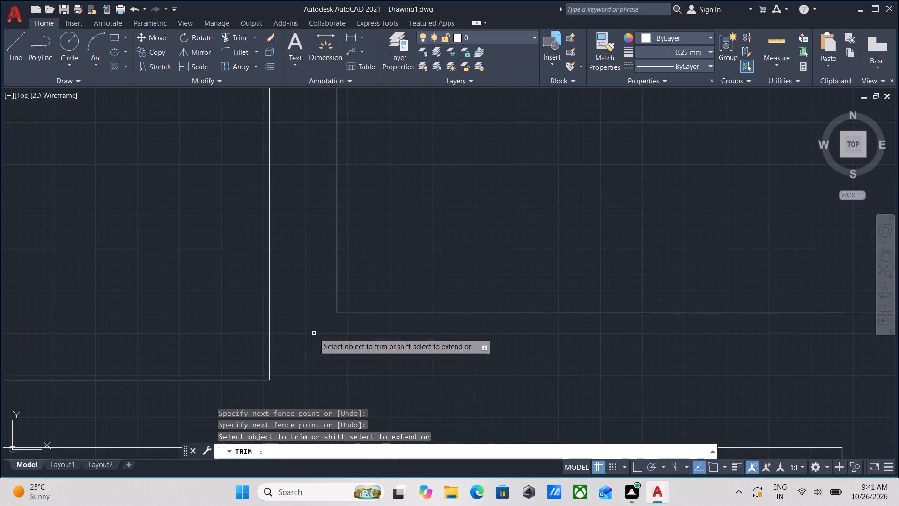
At the right partition's base, trim the line pieces crossing its junction with the 4" horizontal wall and the leftover stub below.
scroll(547, 368, down, 3)
middle_drag(550, 365, 298, 371)
scroll(652, 370, up, 2)
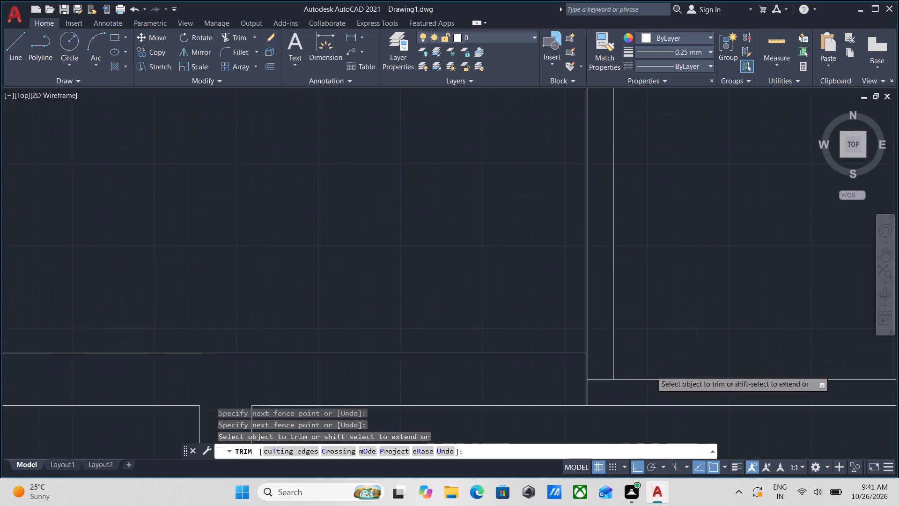
scroll(580, 373, up, 2)
click(516, 353)
click(561, 342)
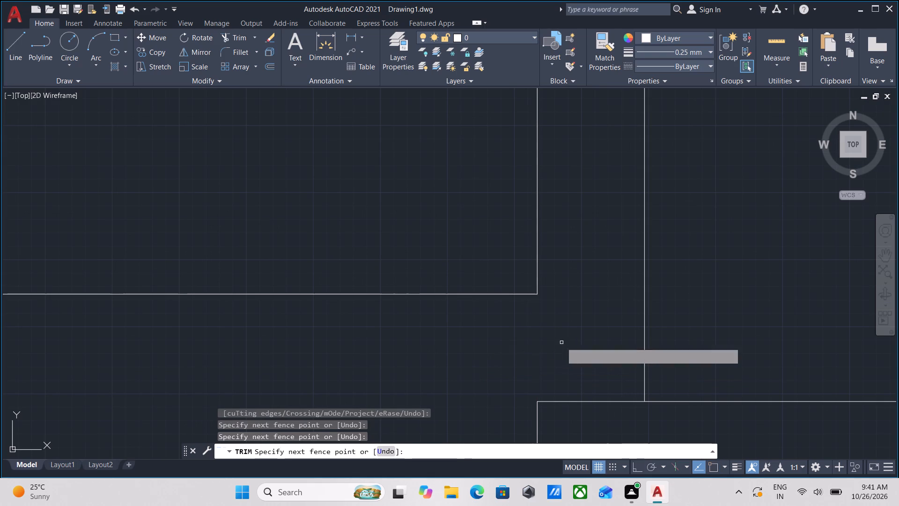
click(576, 409)
click(576, 380)
scroll(576, 380, down, 2)
middle_drag(576, 380, 611, 333)
click(605, 364)
click(561, 364)
key(Escape)
scroll(561, 364, down, 1)
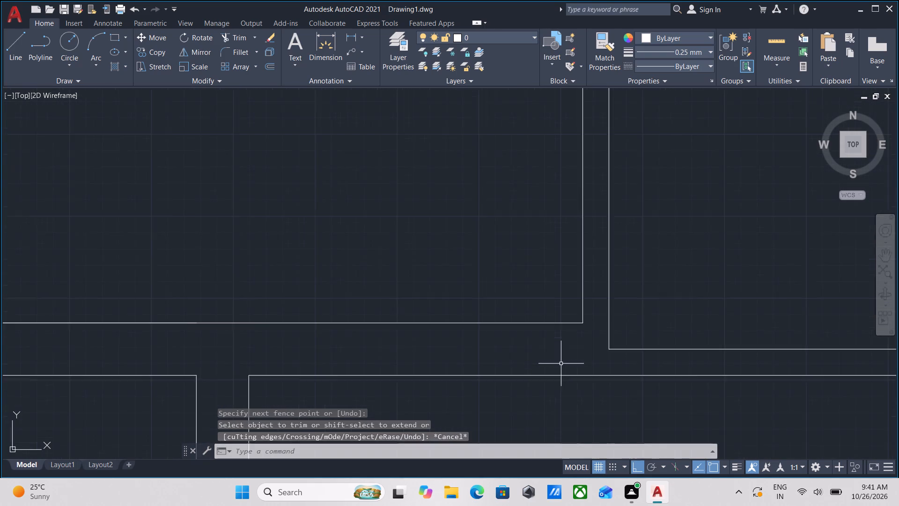
Trim the upper wall's inner line between the left partition's two lines to open the junction.
scroll(561, 364, down, 3)
middle_drag(387, 235, 396, 318)
scroll(372, 266, up, 2)
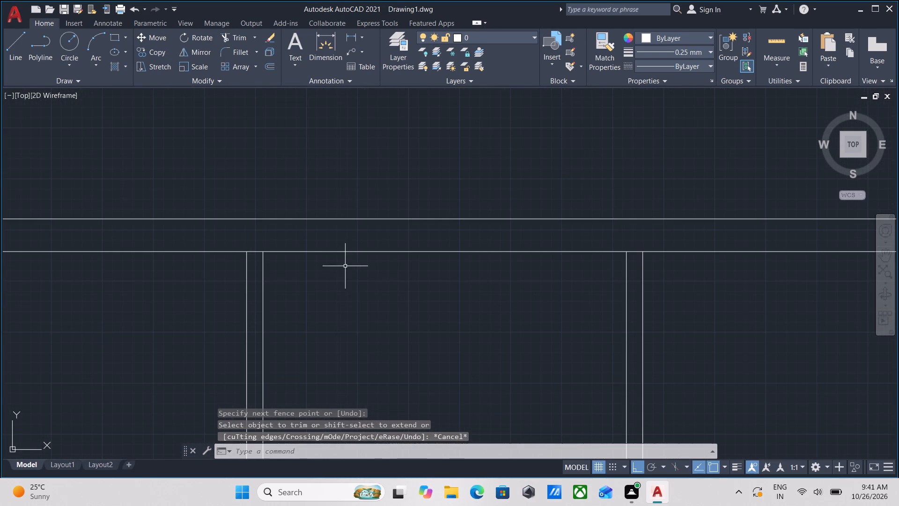
text(tr)
key(Return)
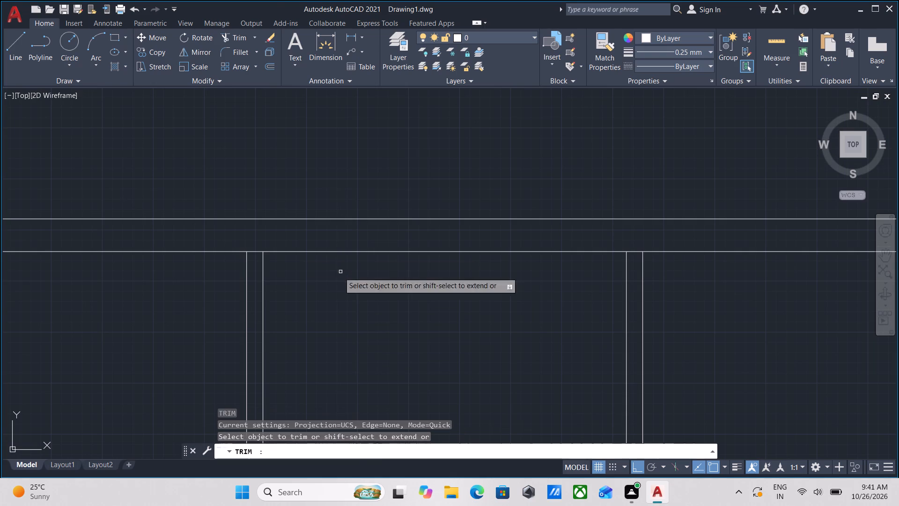
scroll(256, 253, up, 3)
click(286, 266)
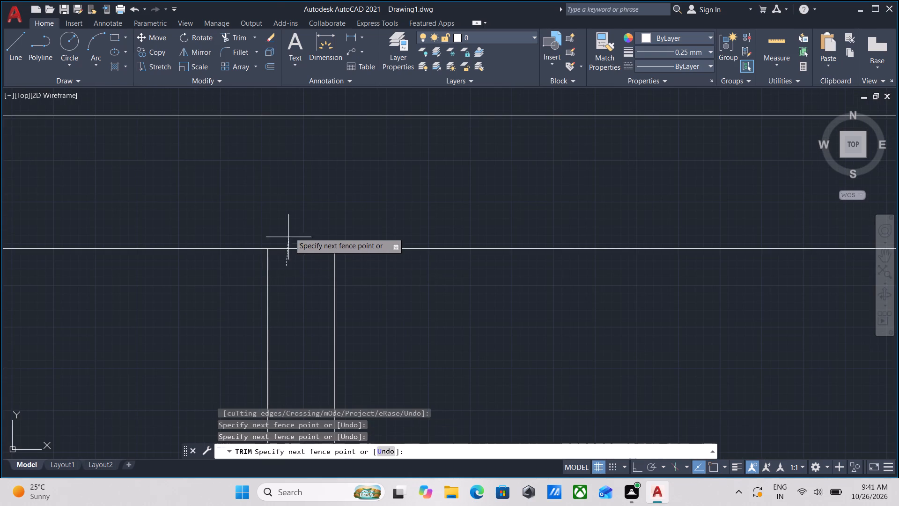
click(292, 226)
key(Escape)
Trim the upper wall's inner line between the right partition's two lines to open the junction.
scroll(446, 275, down, 4)
middle_drag(468, 275, 275, 275)
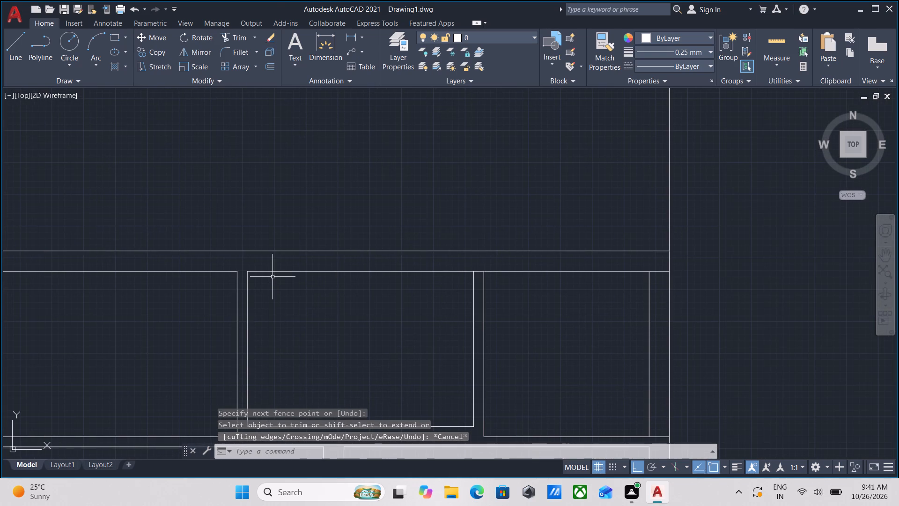
text(tr)
key(Return)
scroll(529, 290, up, 1)
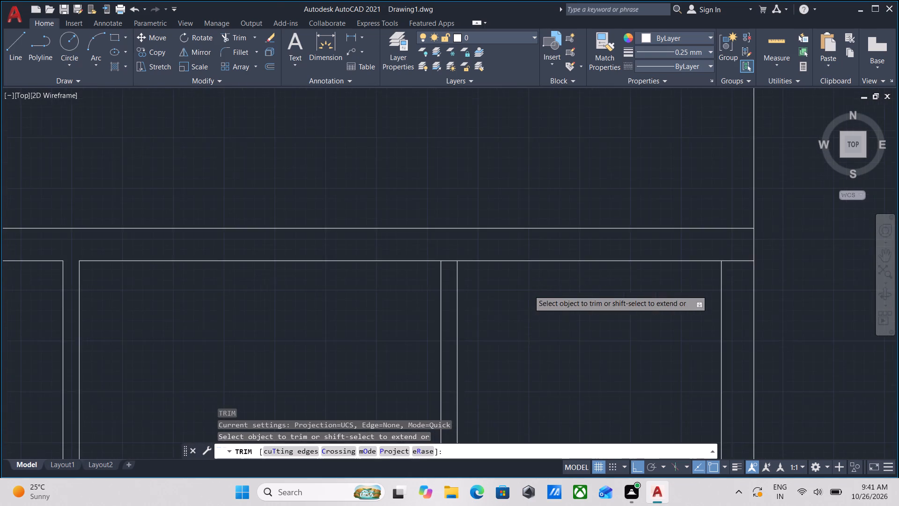
scroll(529, 290, up, 1)
click(398, 254)
click(402, 233)
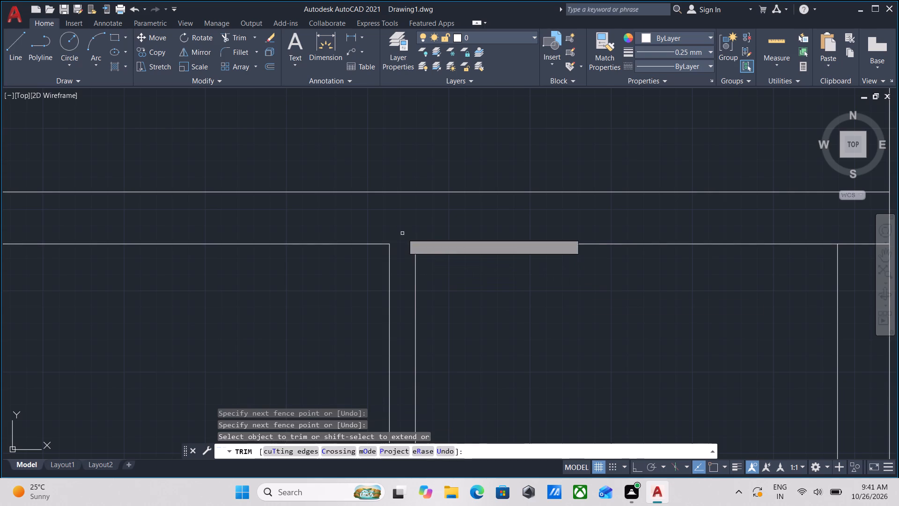
Trim the end of the upper wall's inner line that crosses the right outer wall at the corner.
scroll(600, 295, down, 2)
middle_drag(594, 295, 325, 303)
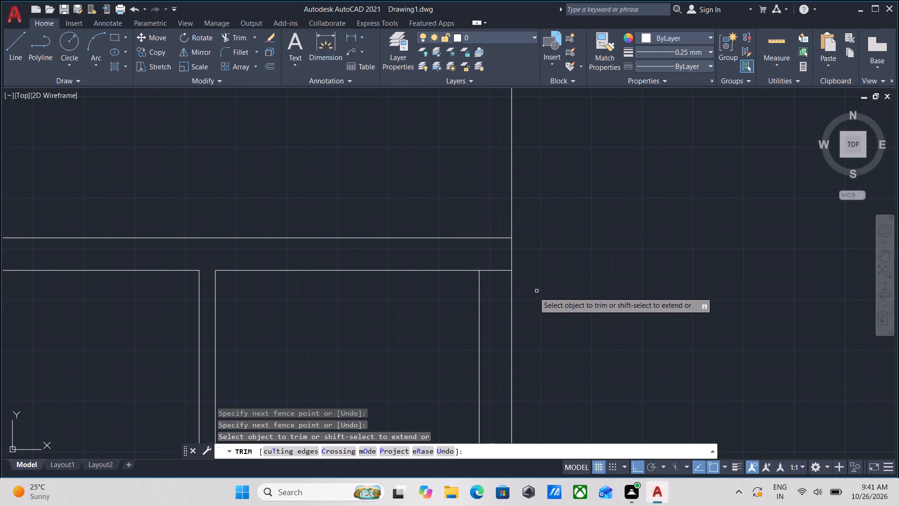
click(491, 279)
click(493, 268)
key(Escape)
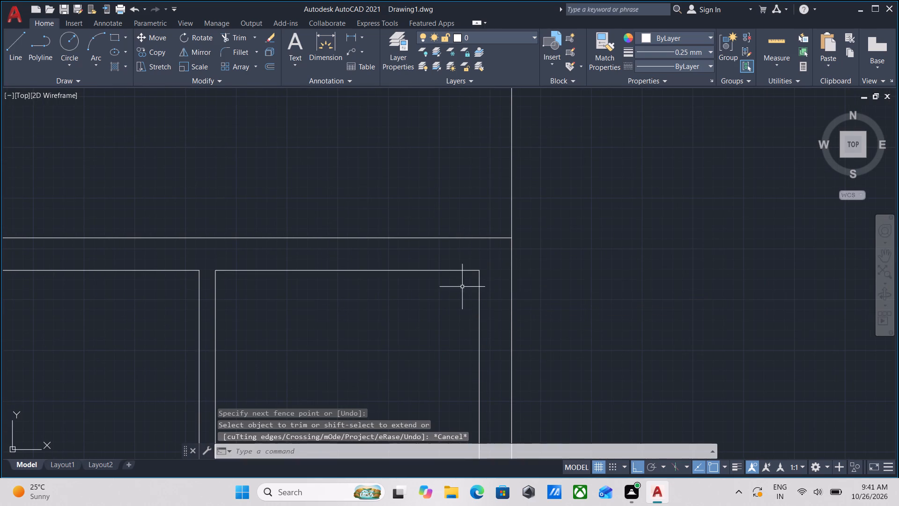
Measure the inside width and height of the small rooms below the upper wall with quick measure.
scroll(435, 301, down, 1)
middle_drag(434, 302, 447, 278)
text(mea)
key(Return)
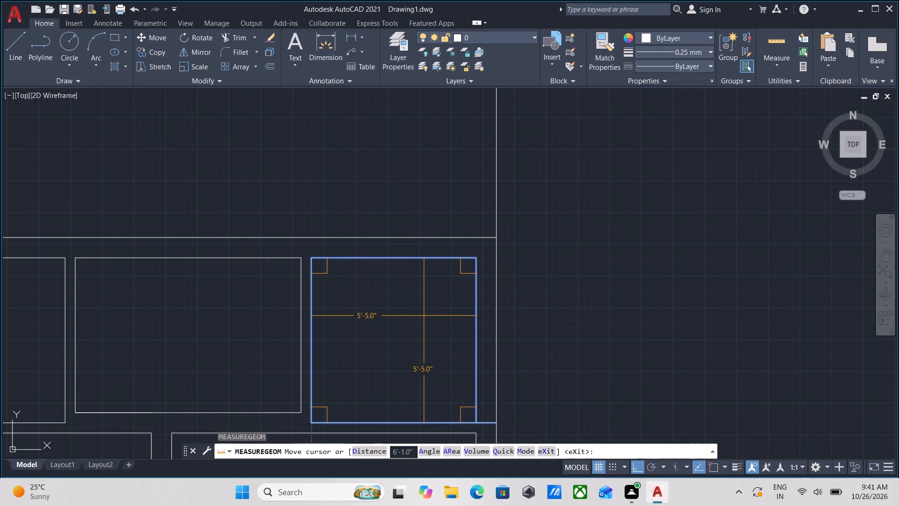
middle_drag(424, 316, 499, 279)
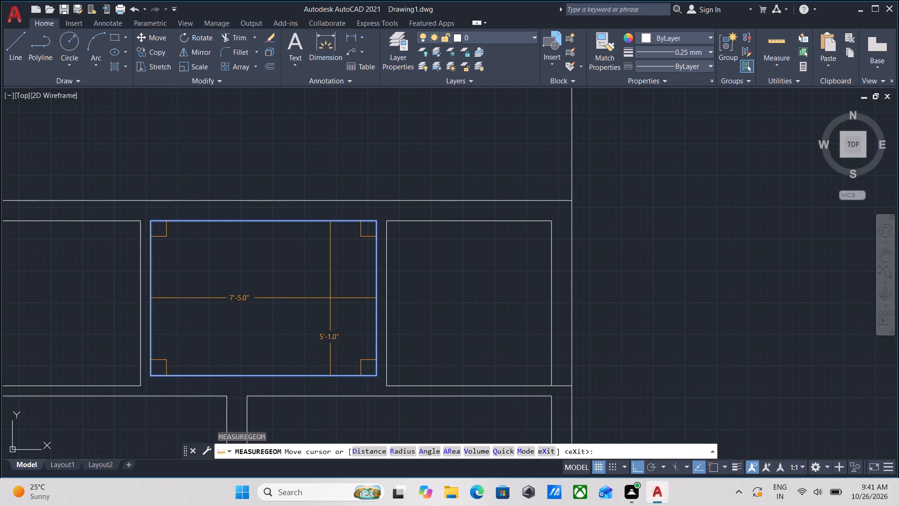
scroll(330, 298, down, 2)
middle_drag(330, 298, 377, 300)
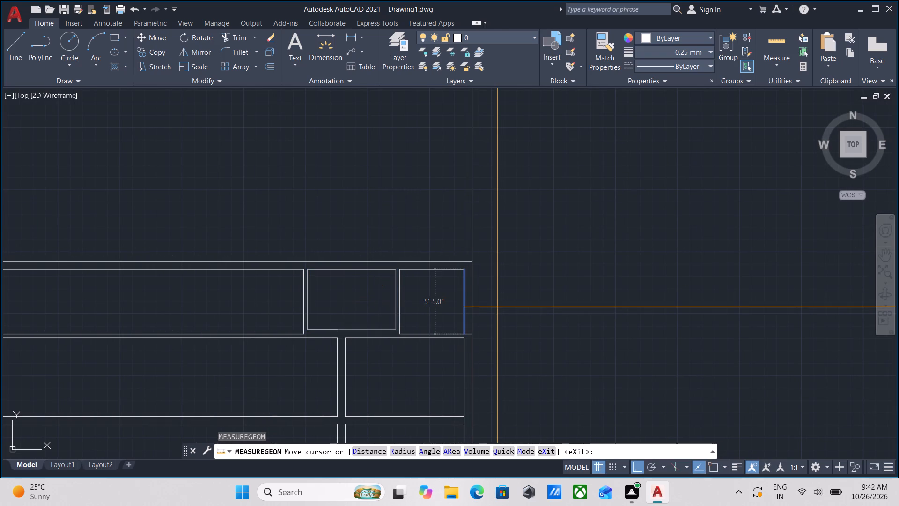
scroll(416, 300, up, 1)
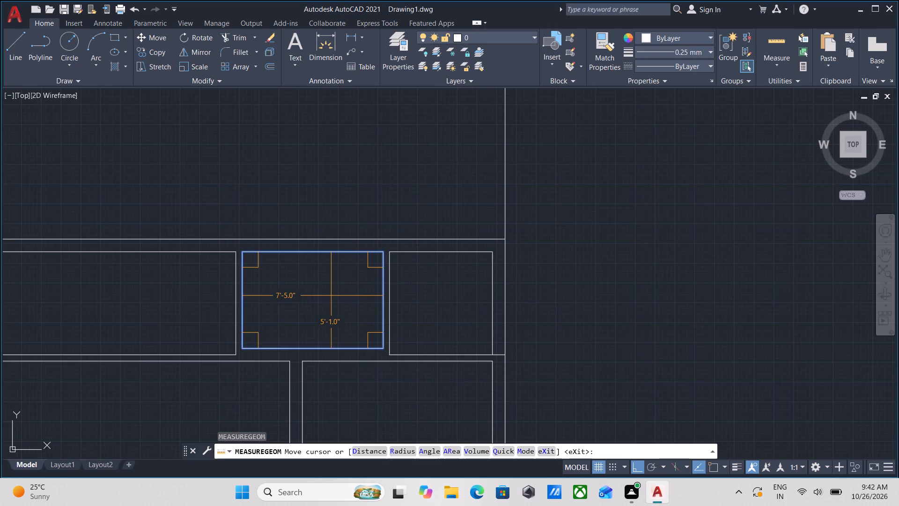
scroll(208, 297, down, 1)
middle_drag(220, 302, 316, 313)
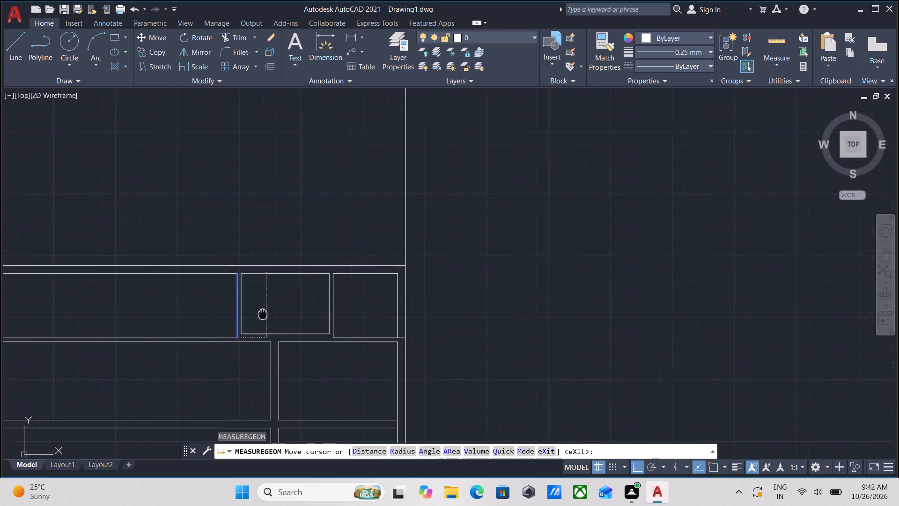
middle_drag(316, 313, 433, 305)
scroll(486, 312, up, 2)
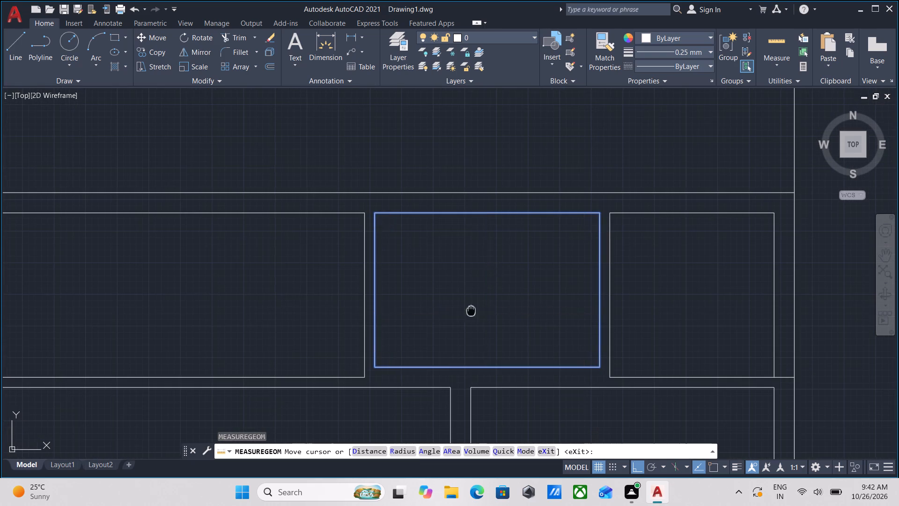
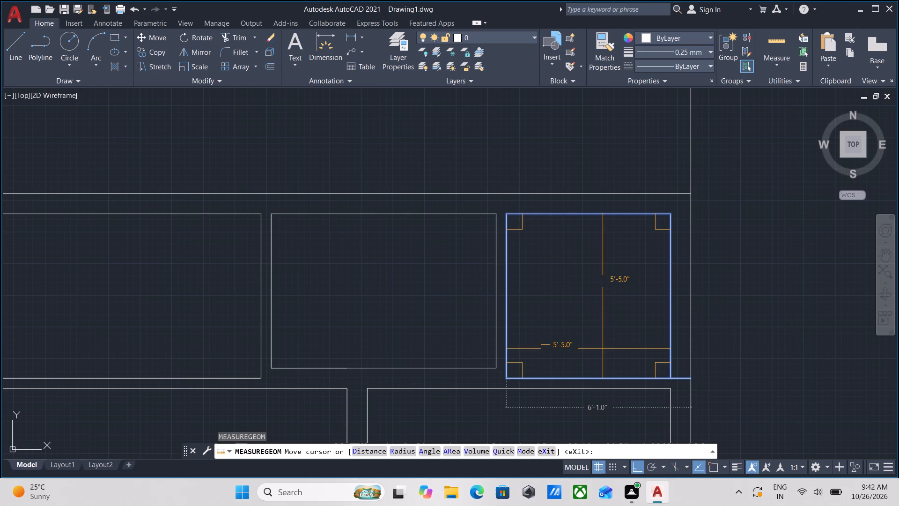
Examine the right corner room's inside width and height with quick measure.
scroll(589, 338, down, 2)
middle_drag(589, 338, 542, 348)
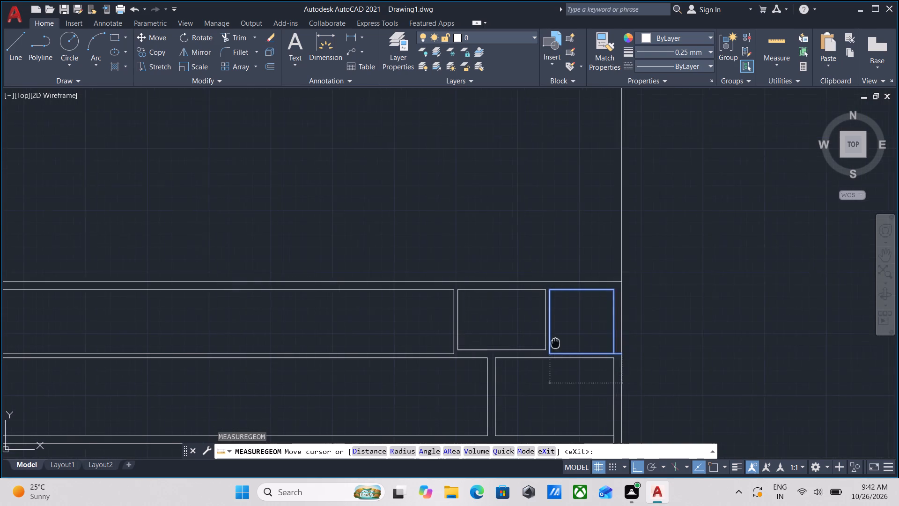
middle_drag(542, 348, 530, 352)
scroll(529, 352, down, 2)
middle_drag(529, 352, 497, 346)
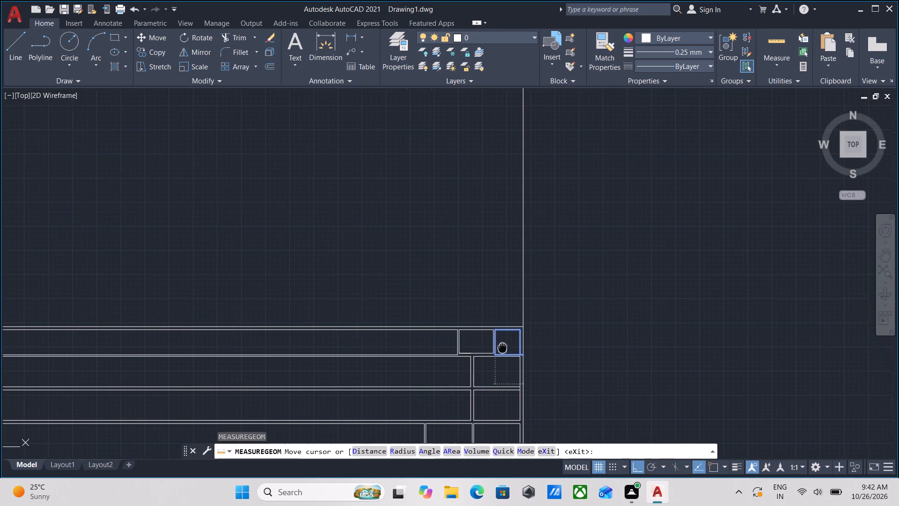
middle_drag(497, 346, 489, 344)
scroll(489, 344, up, 1)
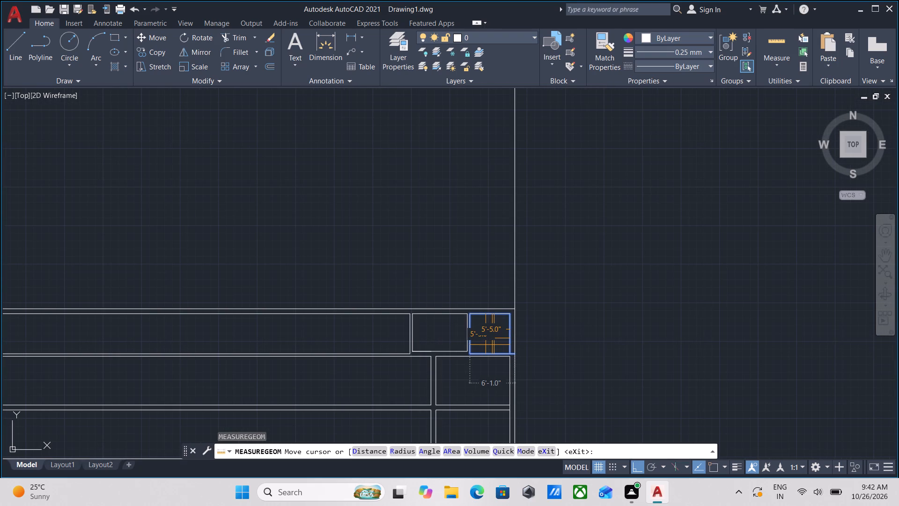
scroll(492, 345, up, 3)
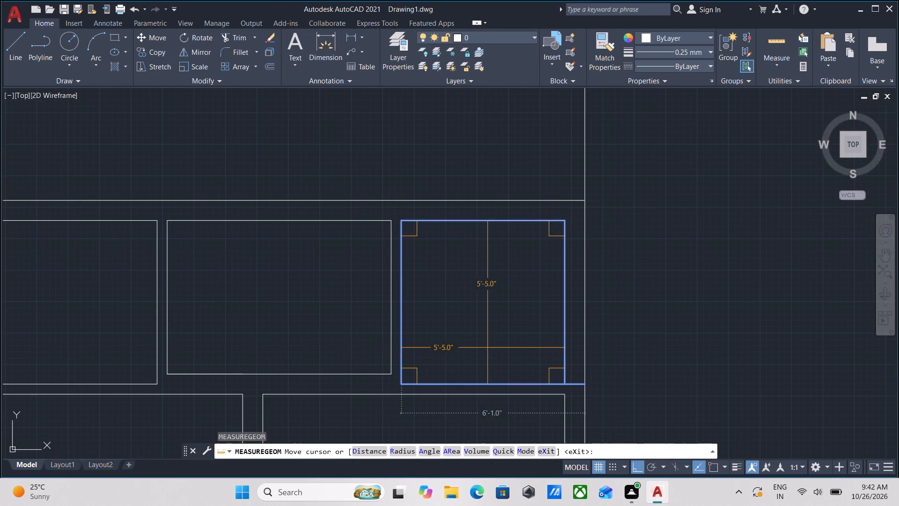
key(Escape)
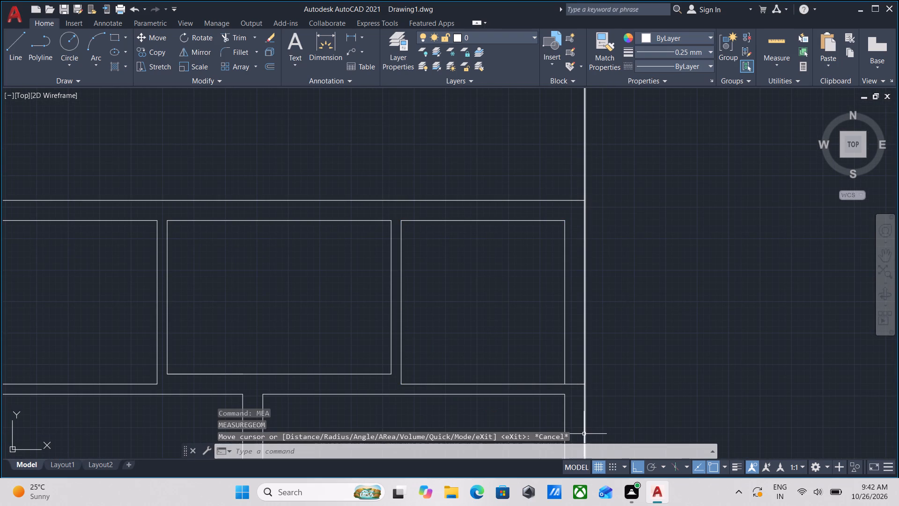
Trim the end of the corner room's bottom wall line that crosses the right outer wall.
text(tr)
key(Return)
scroll(583, 434, up, 2)
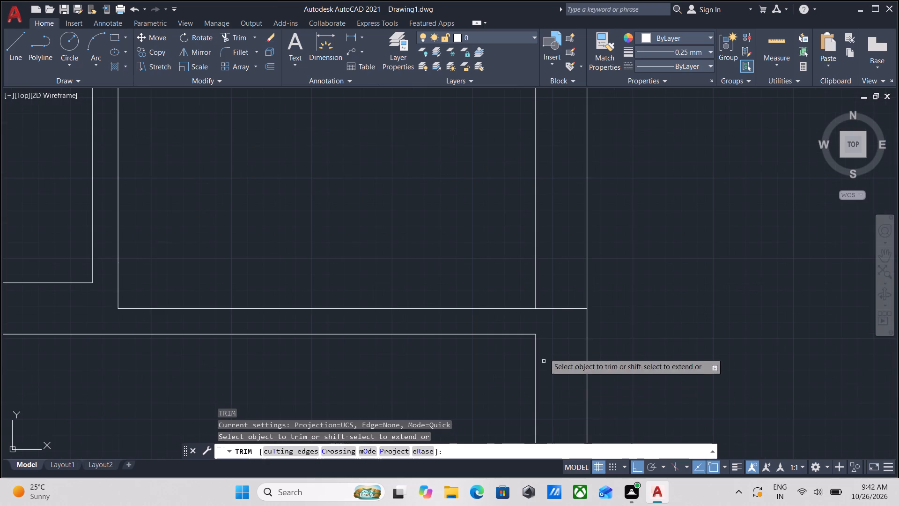
click(556, 317)
click(563, 267)
key(Escape)
Erase both lines of the partition between the middle room and the right corner room.
scroll(370, 248, down, 3)
middle_drag(370, 248, 389, 359)
click(362, 348)
click(286, 311)
right_click(286, 311)
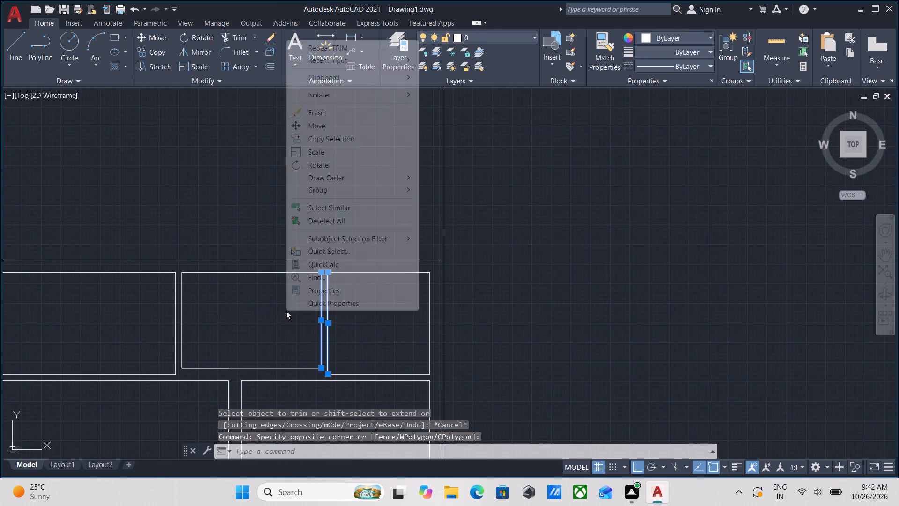
click(347, 112)
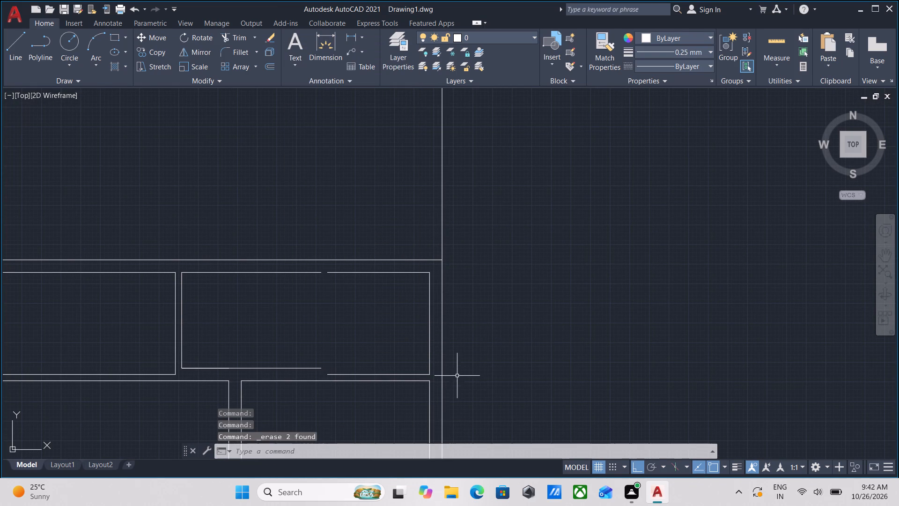
Offset the right outer wall's inner line 6'7" into the room to place the new partition's right face.
scroll(422, 328, up, 2)
click(457, 338)
click(388, 287)
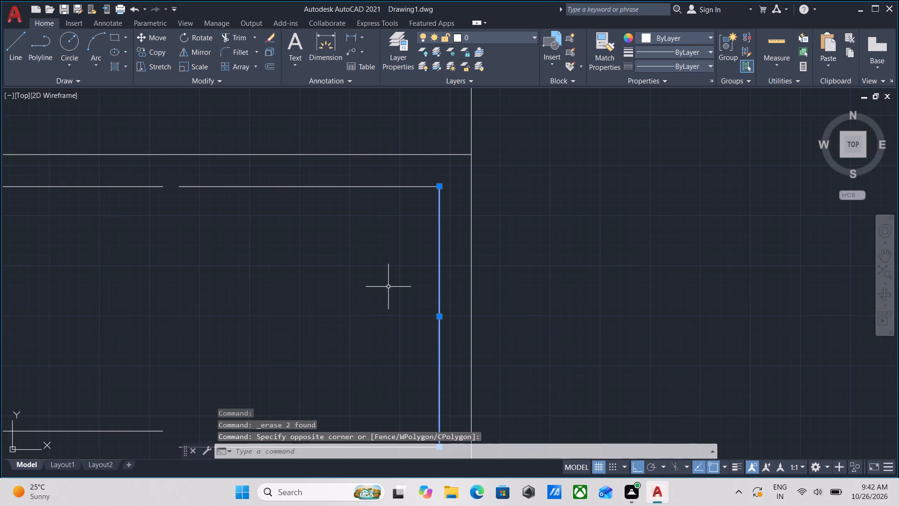
key(o)
key(Return)
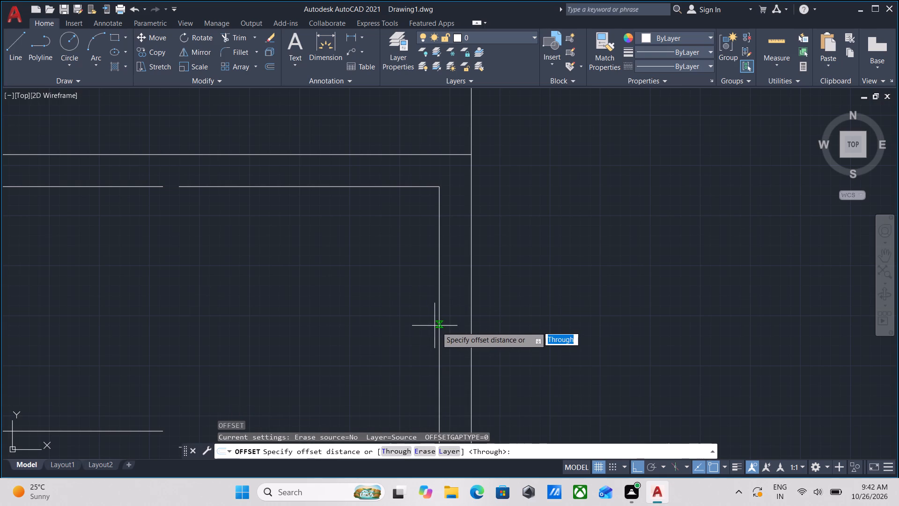
click(436, 342)
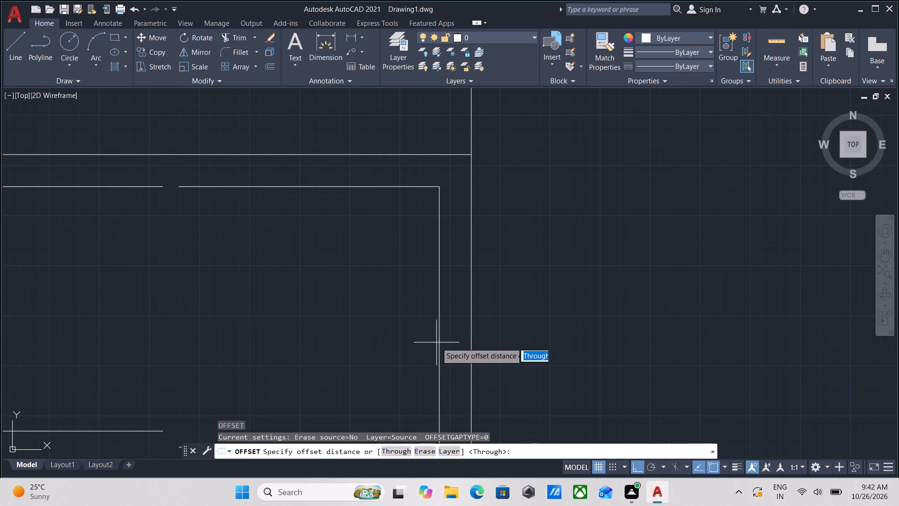
click(339, 327)
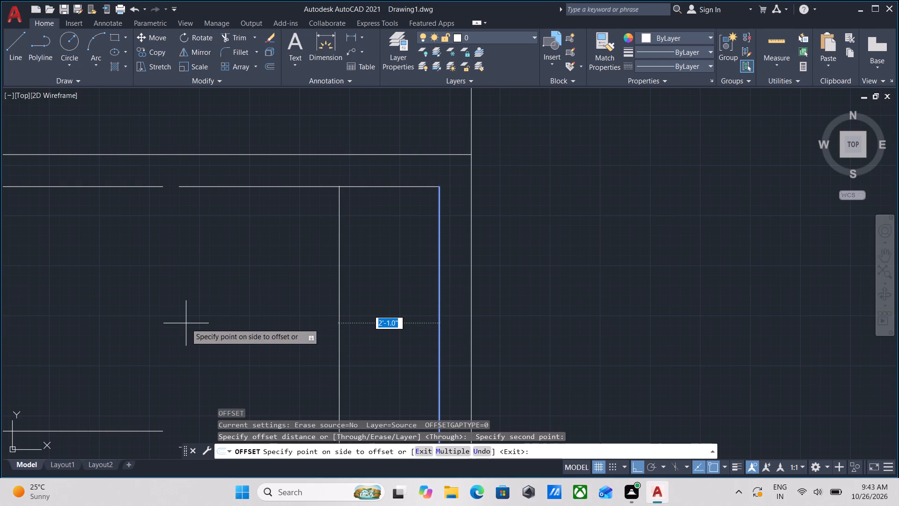
text(6'7)
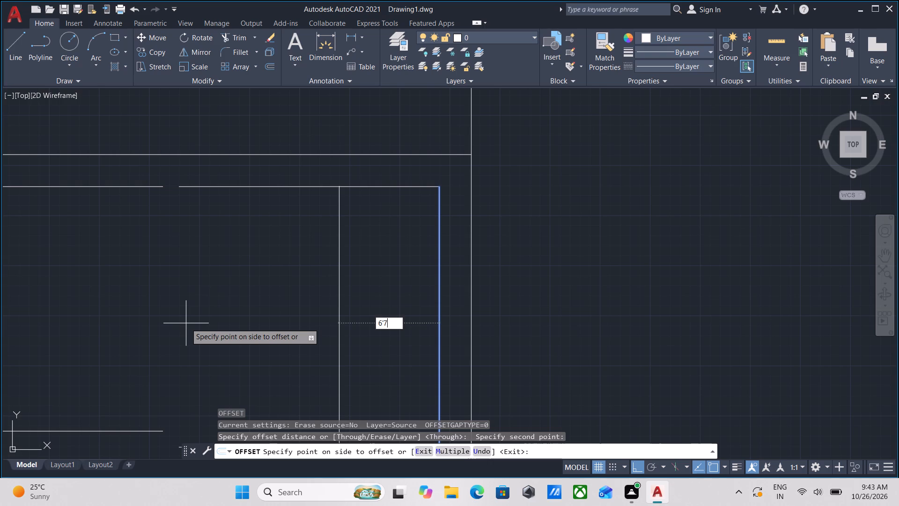
key(shift+quotedbl)
key(Return)
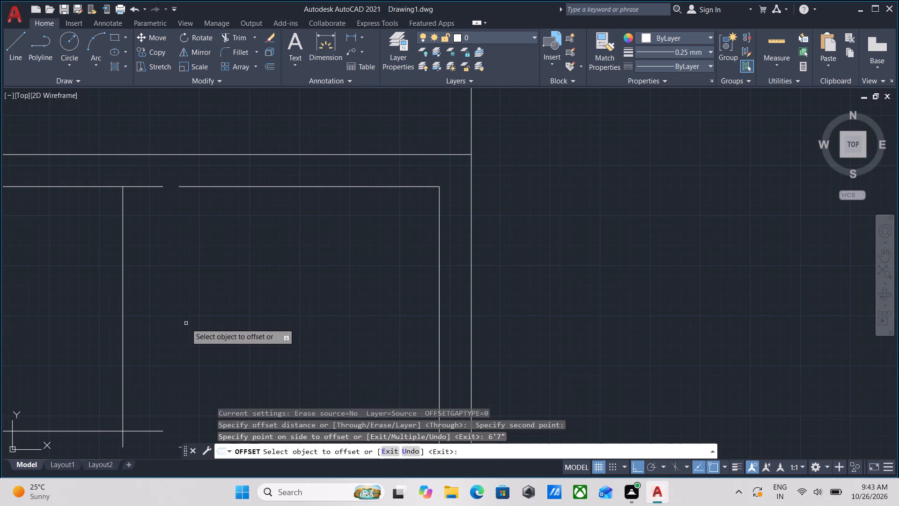
scroll(186, 323, down, 2)
middle_drag(195, 319, 262, 267)
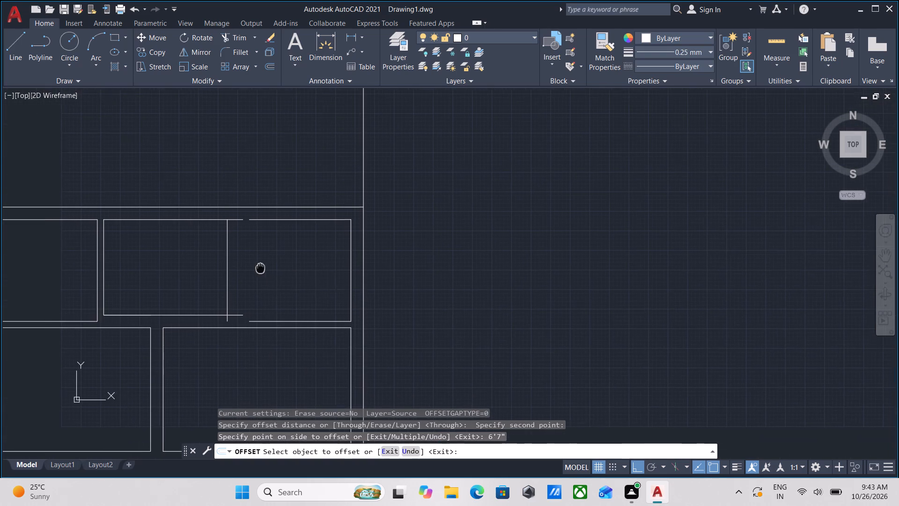
key(Escape)
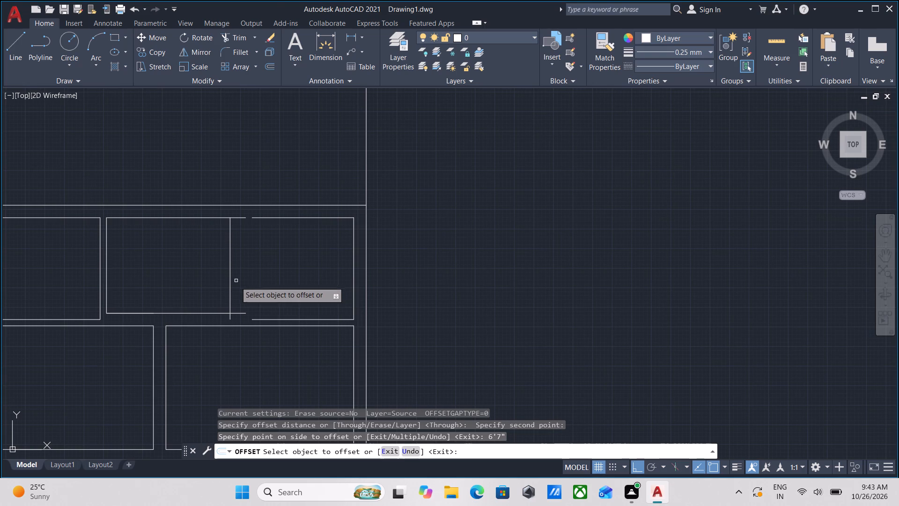
Offset the new partition line 4" towards the middle room to form the partition's second face.
scroll(226, 296, up, 1)
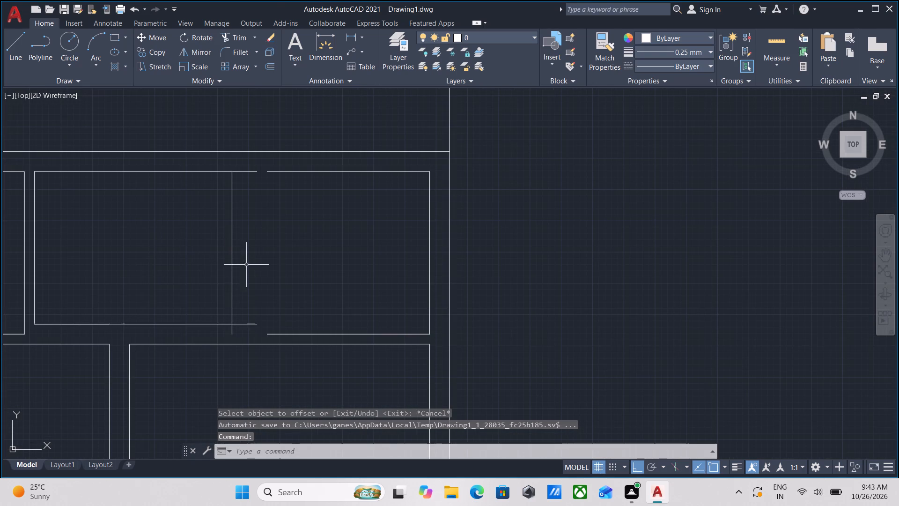
click(248, 265)
click(211, 247)
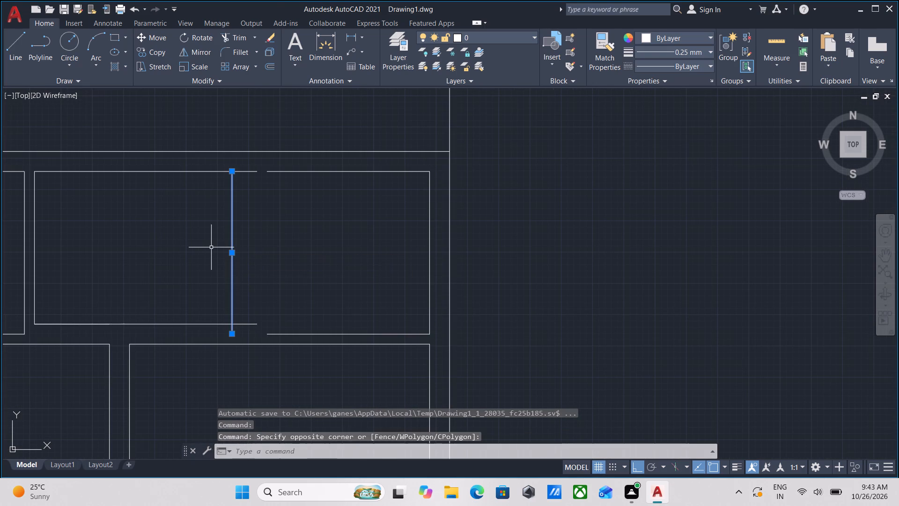
key(o)
key(Return)
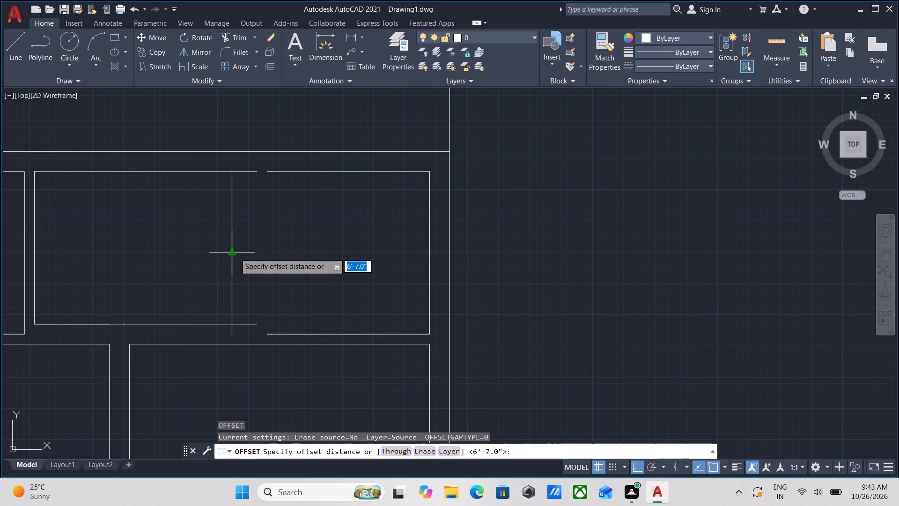
click(234, 253)
click(196, 252)
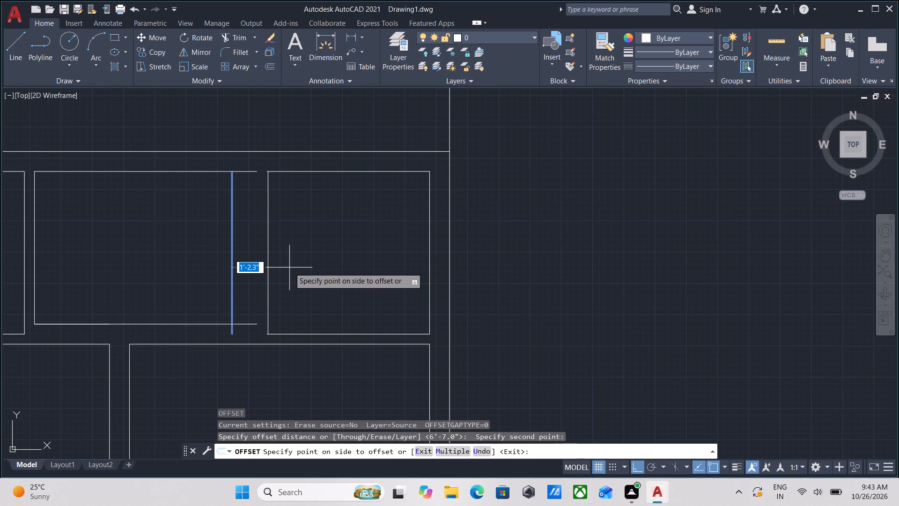
key(4)
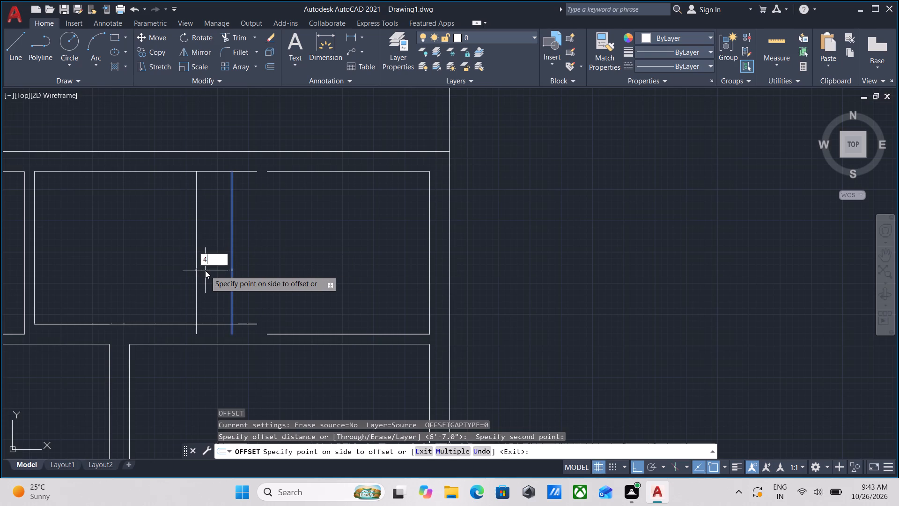
key(shift+quotedbl)
key(Return)
key(Escape)
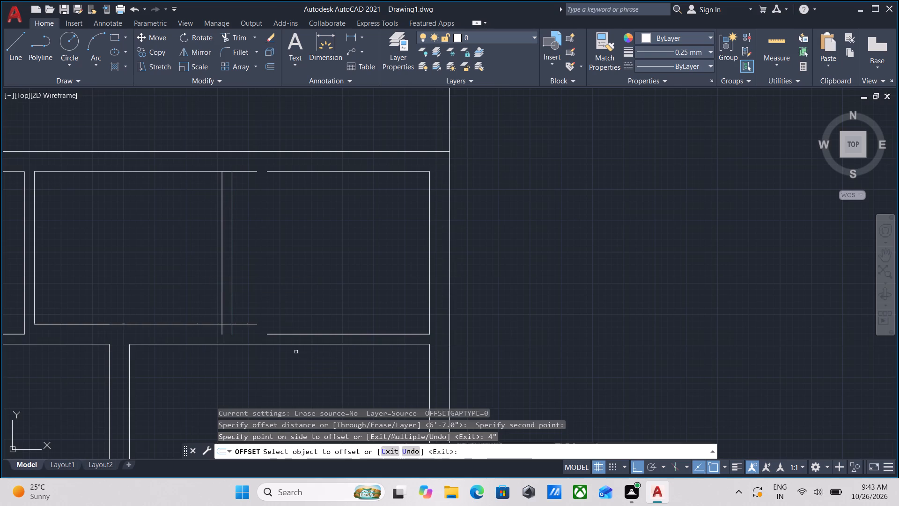
Trim the partition lines' lower overhangs and the middle room's bottom line between them.
scroll(296, 354, up, 1)
scroll(175, 314, up, 1)
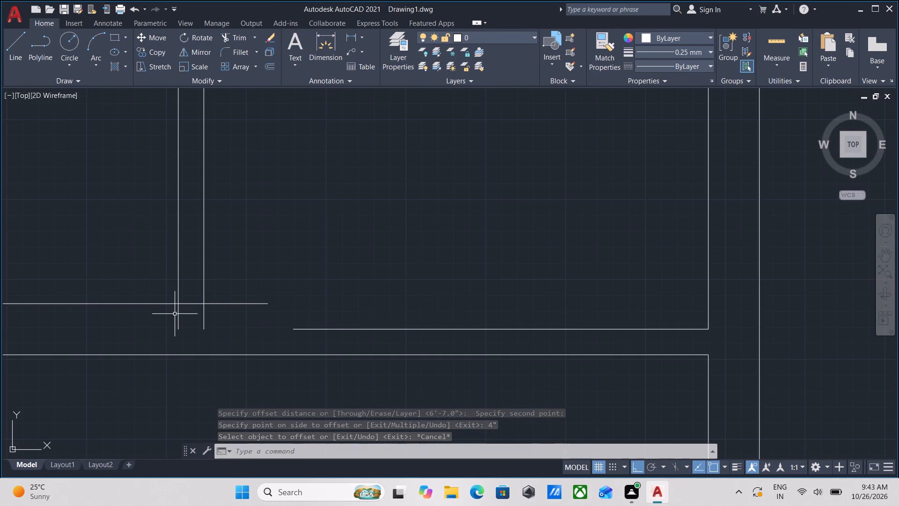
text(tr)
key(Return)
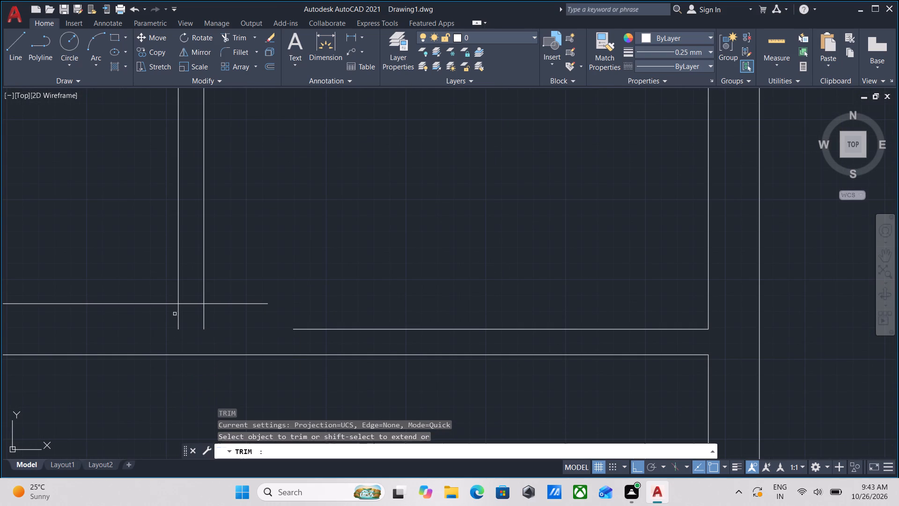
click(212, 322)
click(126, 321)
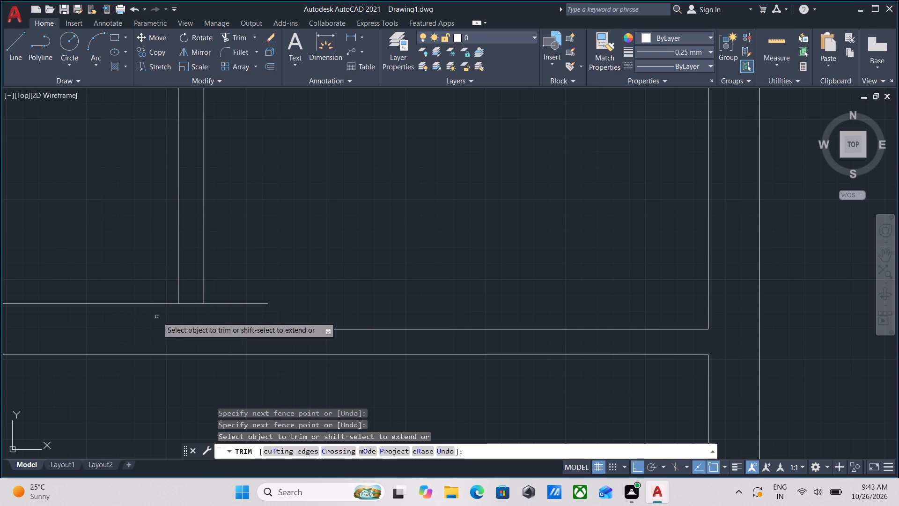
click(196, 323)
click(195, 295)
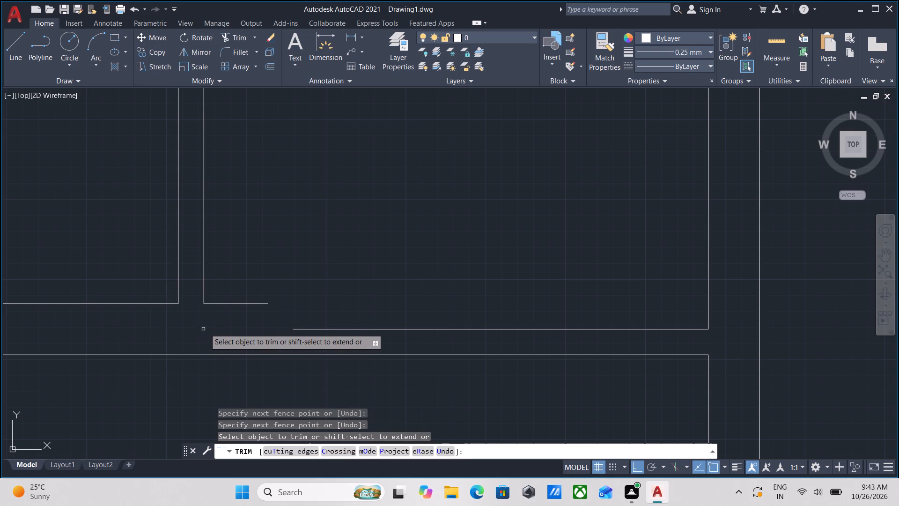
Trim away the leftover stub of the middle room's bottom line on the corner room side of the partition.
text(tr)
key(Return)
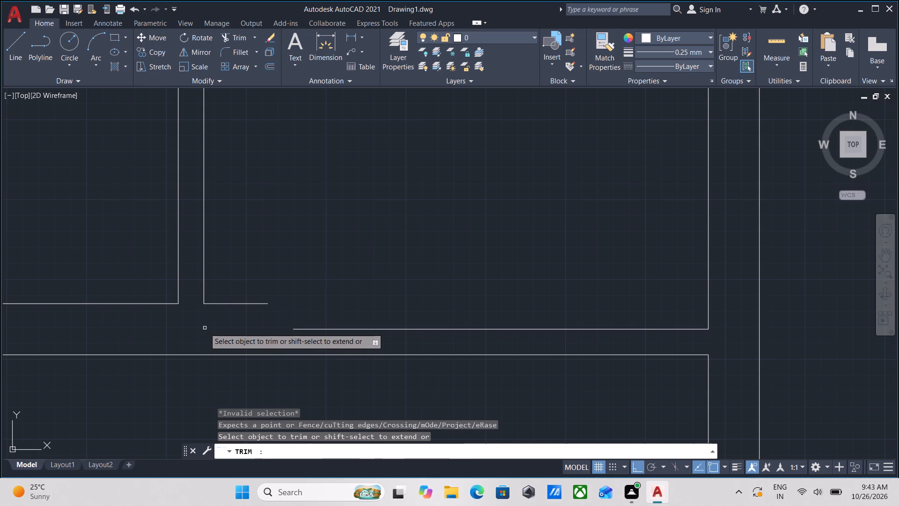
click(244, 320)
click(246, 276)
key(Escape)
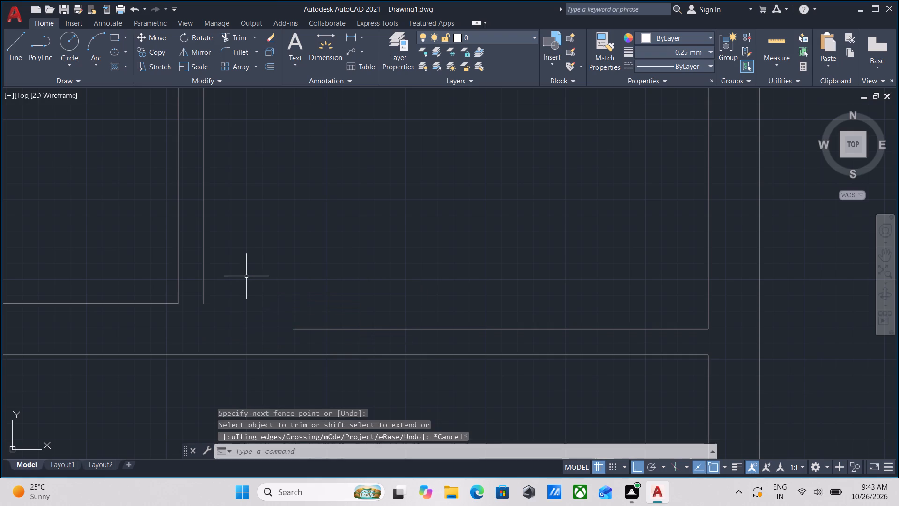
Fillet the partition's right line with the corner room's bottom line into a square corner.
key(f)
key(Return)
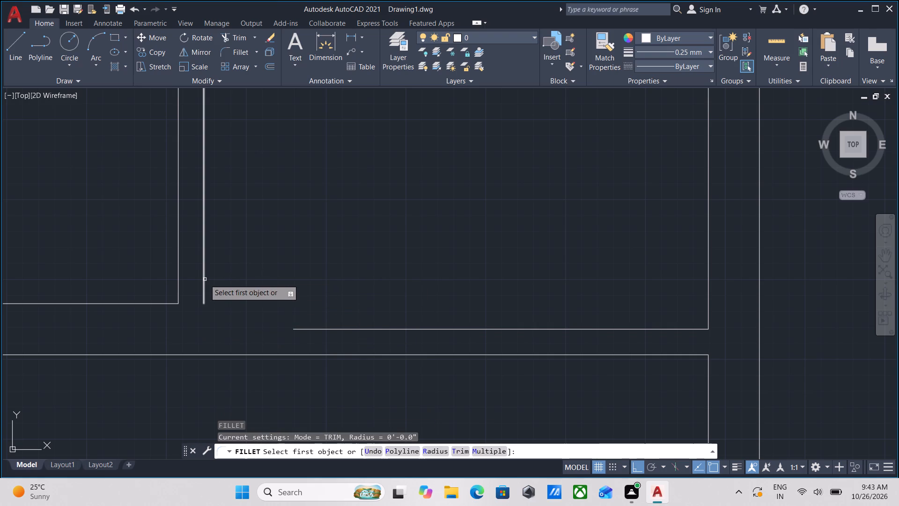
click(205, 279)
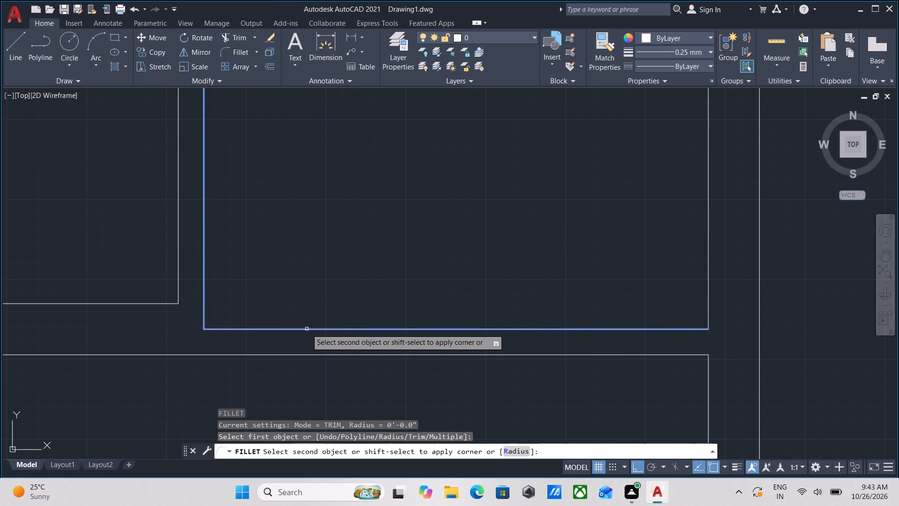
click(307, 329)
Stretch the end of the upper wall's inner line to the facing segment's endpoint, closing the old partition gap.
scroll(307, 304, down, 1)
middle_drag(307, 304, 378, 440)
scroll(387, 389, down, 2)
middle_drag(391, 380, 402, 352)
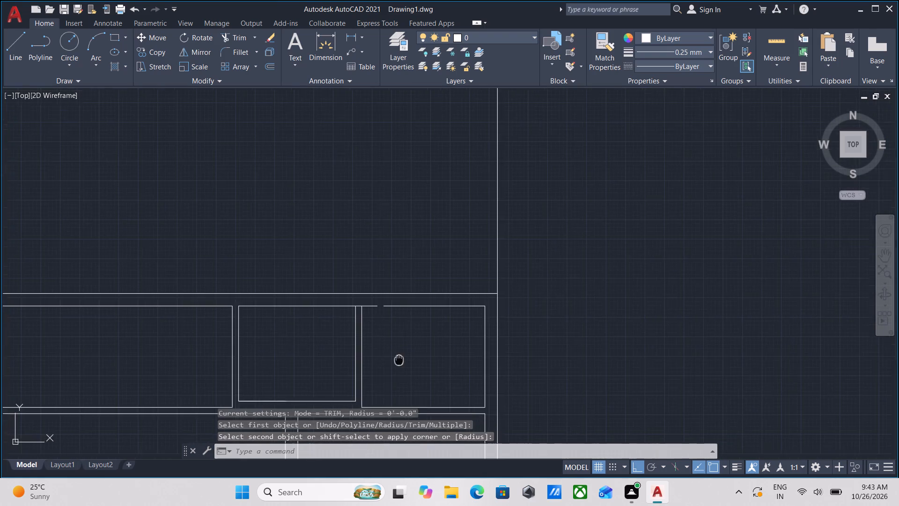
middle_drag(402, 352, 403, 348)
scroll(366, 263, up, 2)
scroll(384, 311, up, 1)
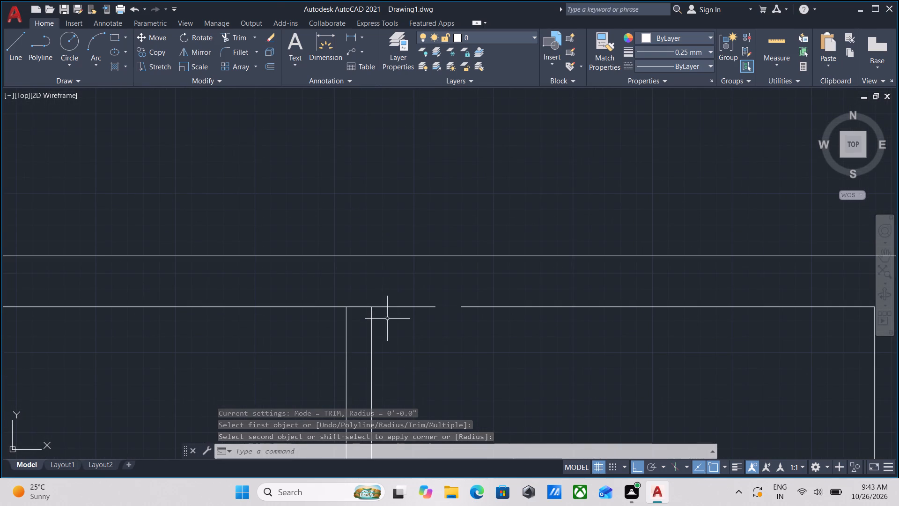
scroll(404, 312, up, 2)
click(494, 327)
click(465, 266)
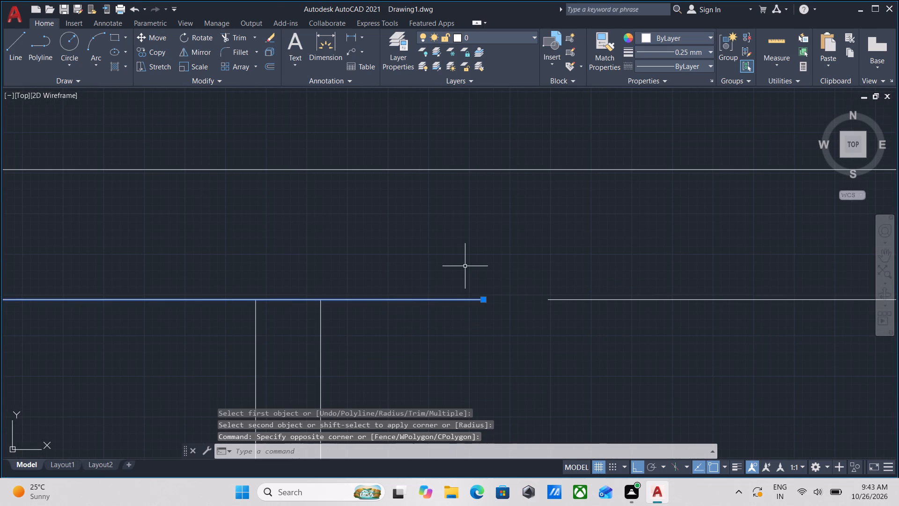
click(483, 302)
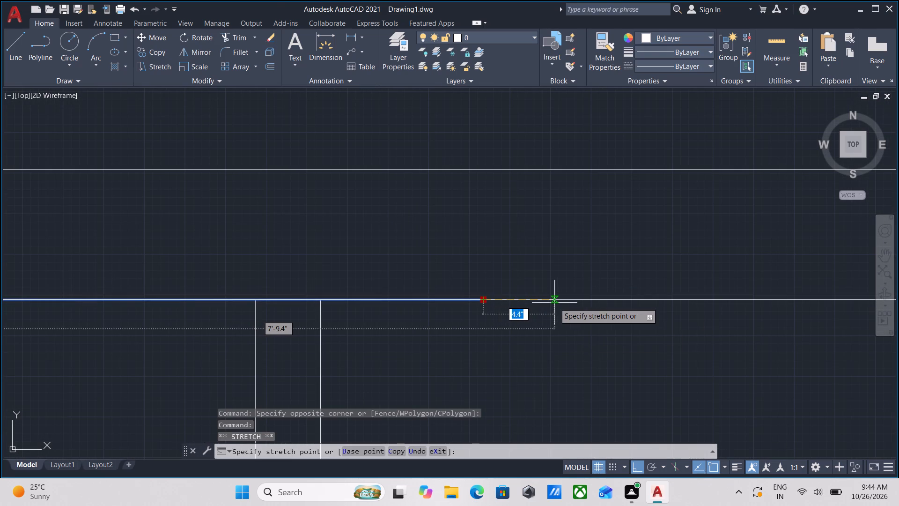
click(545, 302)
key(Escape)
key(Escape)
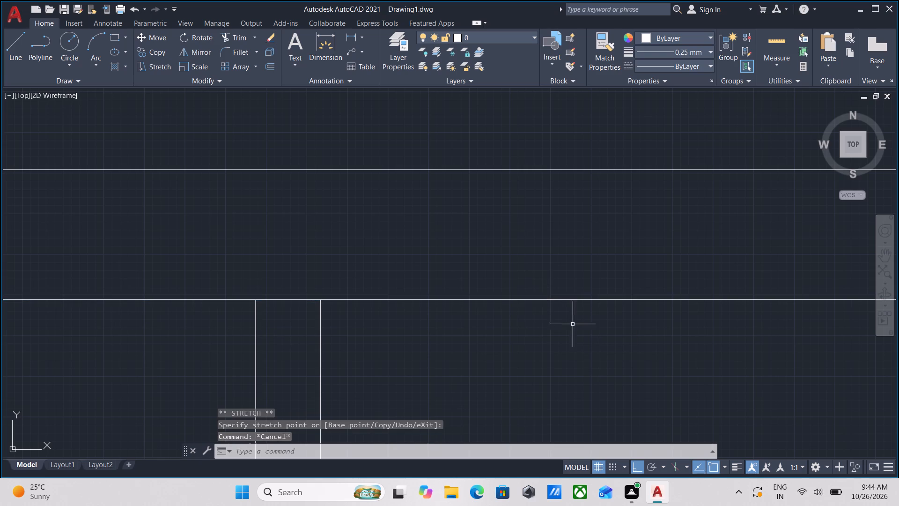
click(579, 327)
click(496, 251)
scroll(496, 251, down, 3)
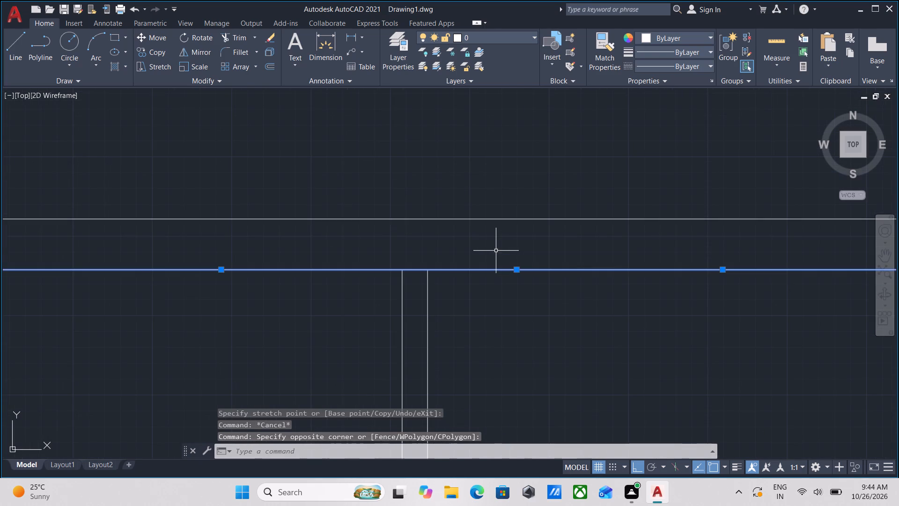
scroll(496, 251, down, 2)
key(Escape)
Trim the upper wall's inner line between the two partition lines separating the middle room from the corner room.
scroll(479, 278, up, 2)
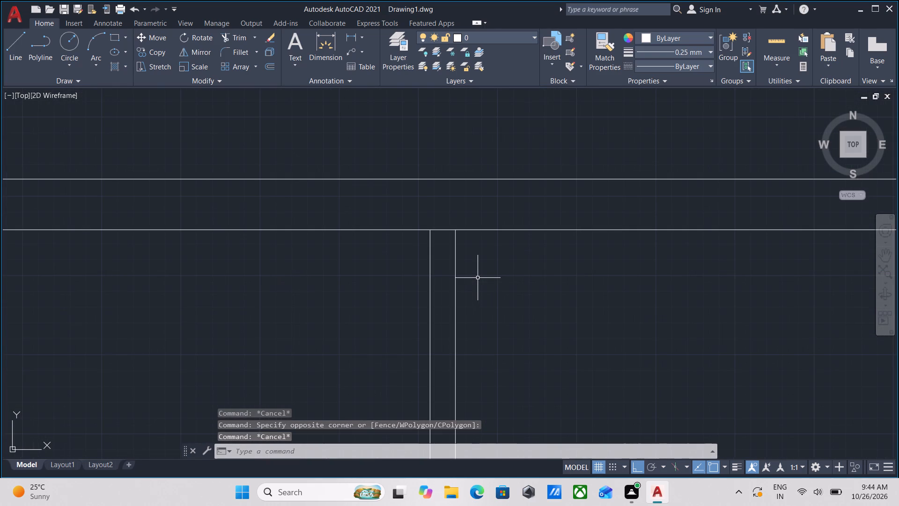
text(tr)
key(Return)
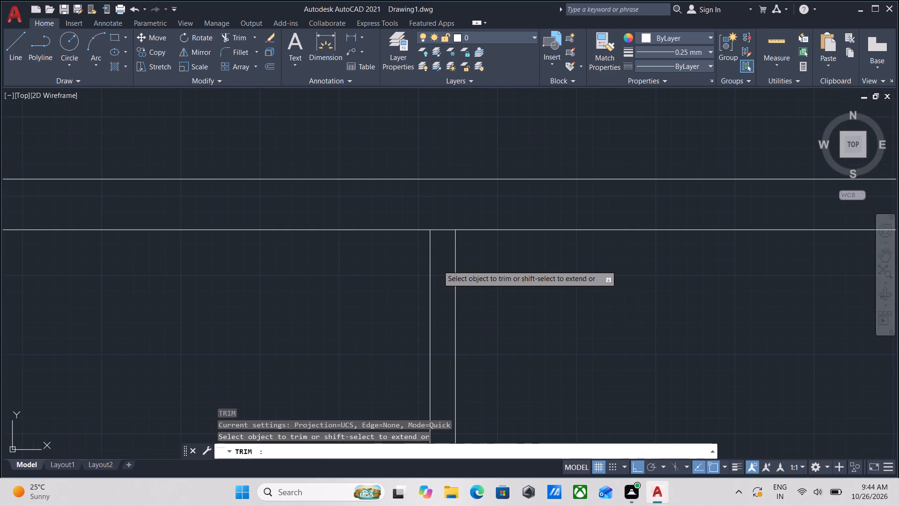
click(445, 243)
click(448, 219)
key(Escape)
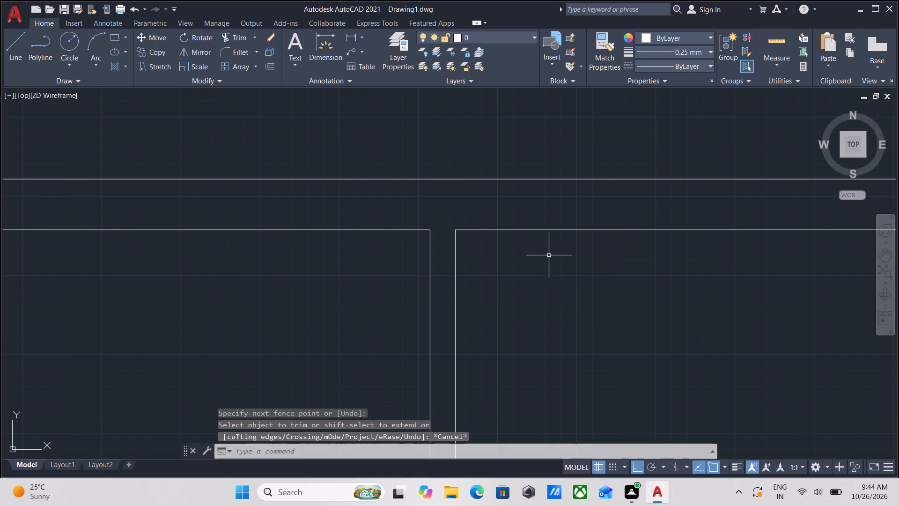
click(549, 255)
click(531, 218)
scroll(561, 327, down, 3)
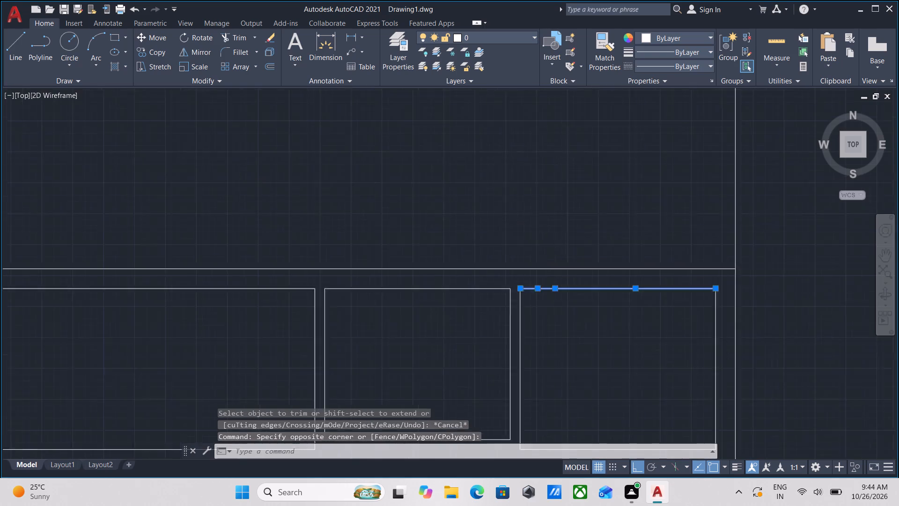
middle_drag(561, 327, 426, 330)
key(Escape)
Measure the middle room's inside width and depth.
scroll(396, 328, up, 1)
middle_drag(336, 327, 409, 277)
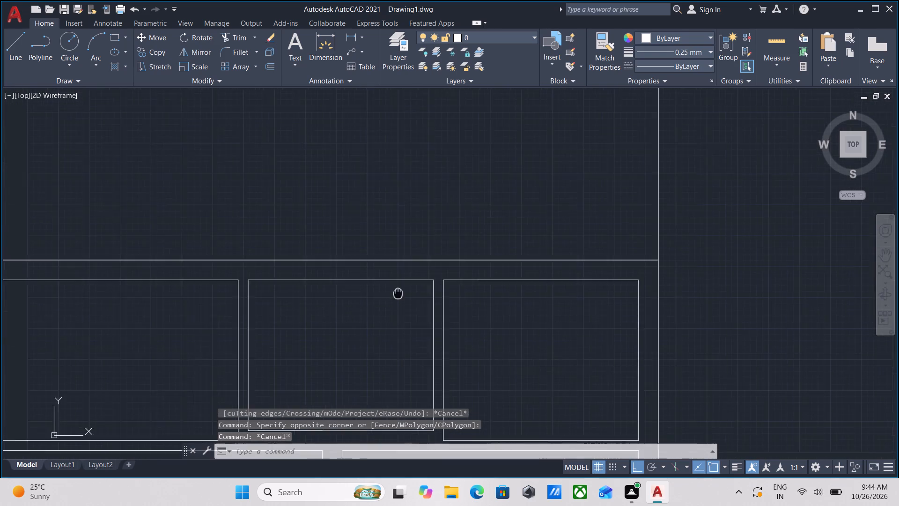
middle_drag(409, 277, 435, 259)
scroll(336, 288, down, 2)
middle_drag(339, 287, 403, 290)
scroll(392, 305, up, 1)
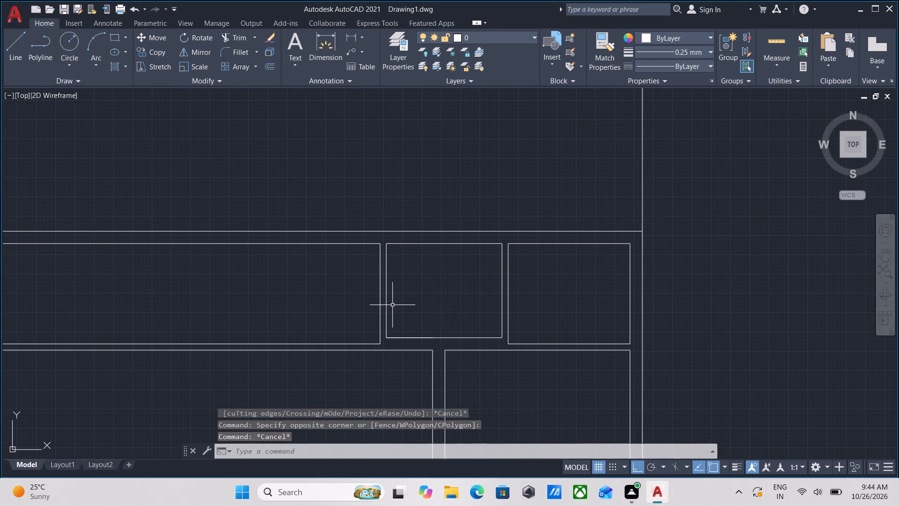
middle_drag(452, 310, 450, 325)
text(mea)
key(Return)
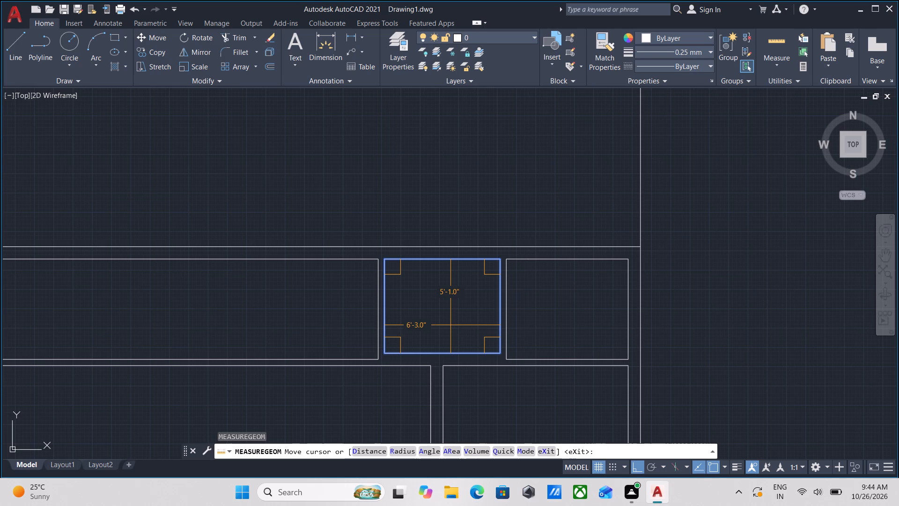
key(Escape)
Trim away both vertical lines of the partition between the middle room and the long room on its left.
scroll(443, 342, up, 1)
scroll(449, 340, down, 1)
middle_drag(449, 340, 449, 345)
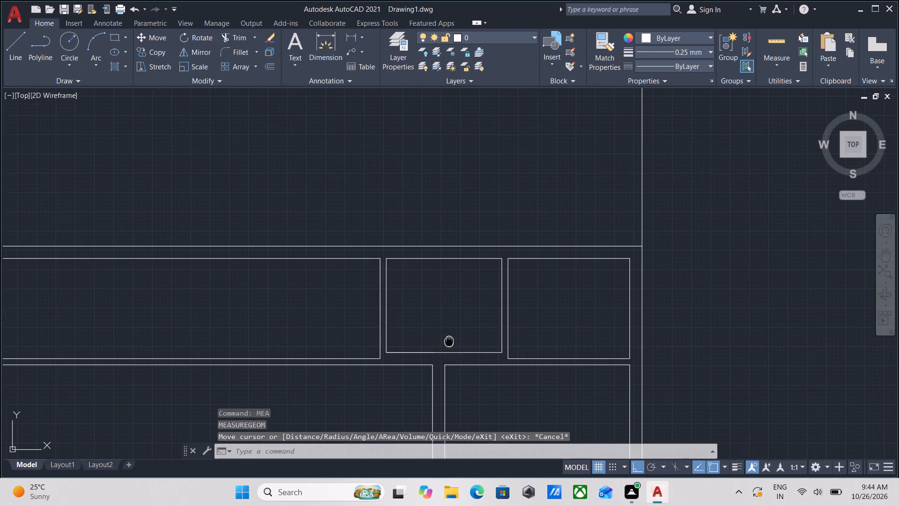
middle_drag(449, 345, 446, 363)
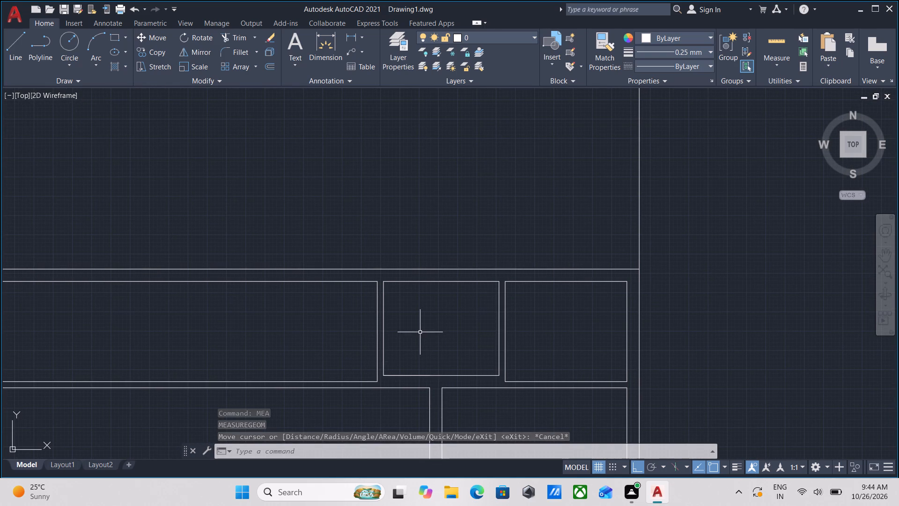
text(tr)
key(Return)
click(400, 331)
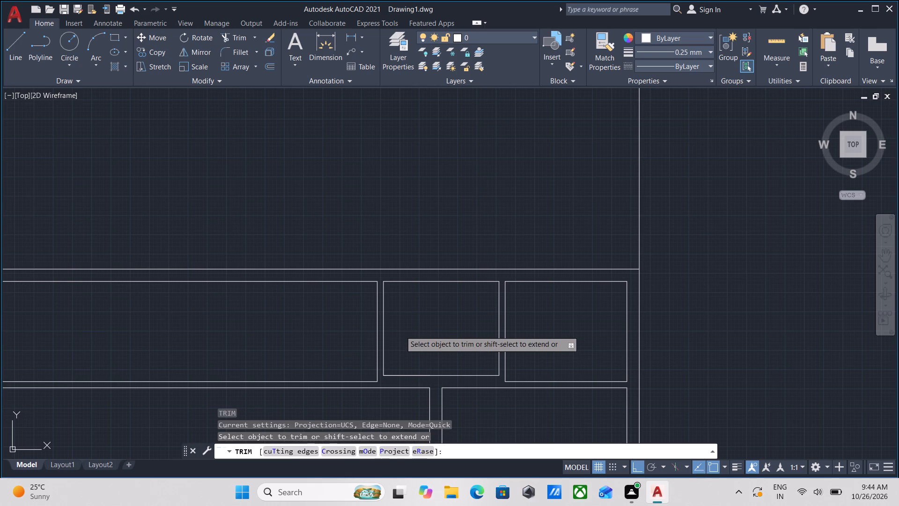
click(314, 328)
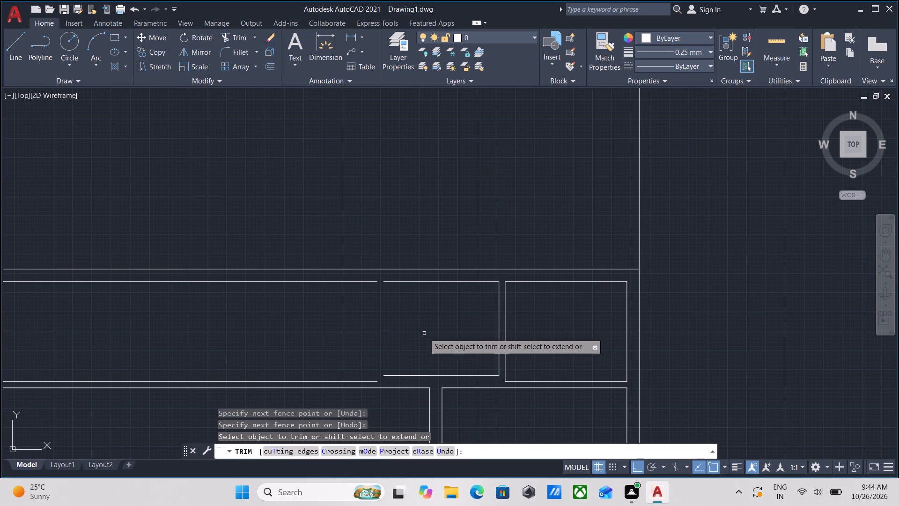
key(Escape)
Offset the middle room's right wall line 7'5" toward the long room to mark the new partition face.
scroll(494, 341, up, 1)
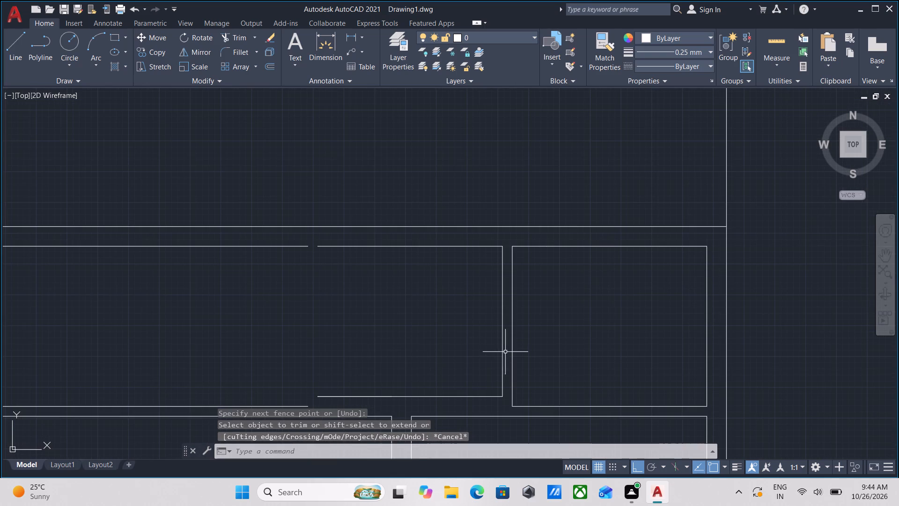
click(508, 360)
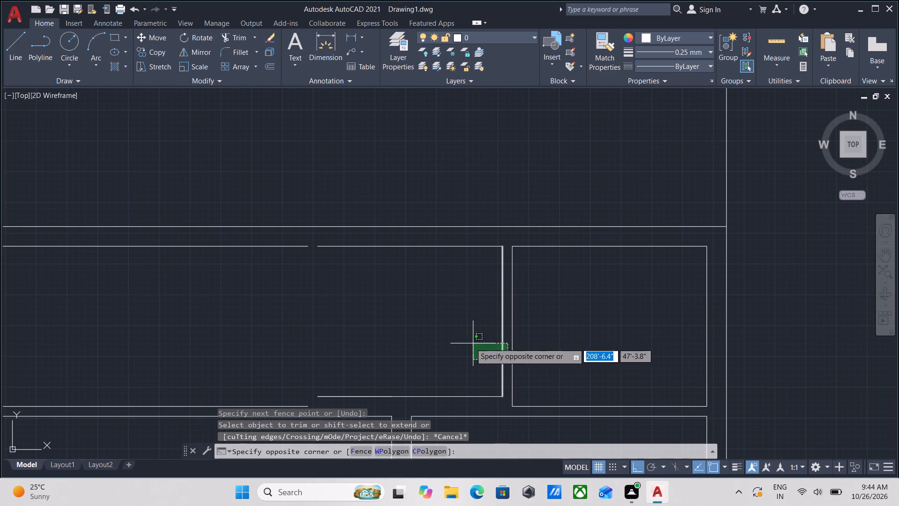
click(467, 342)
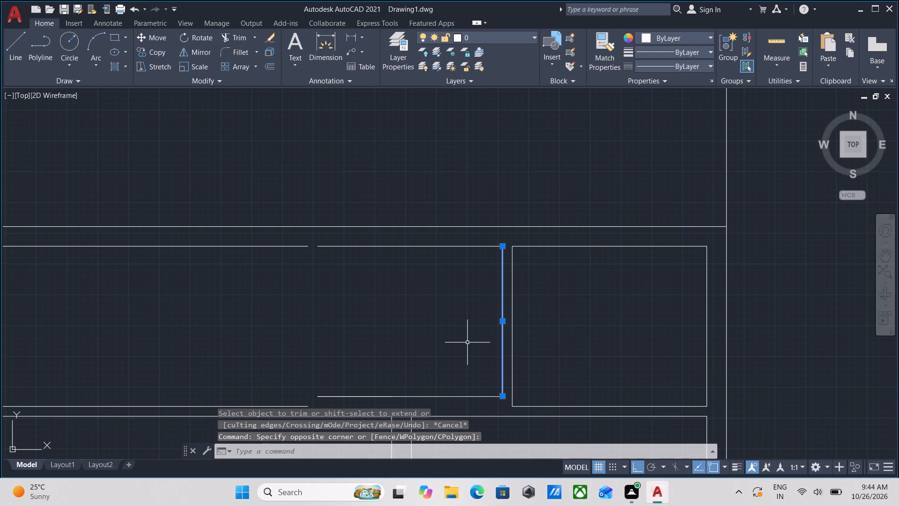
key(o)
key(Return)
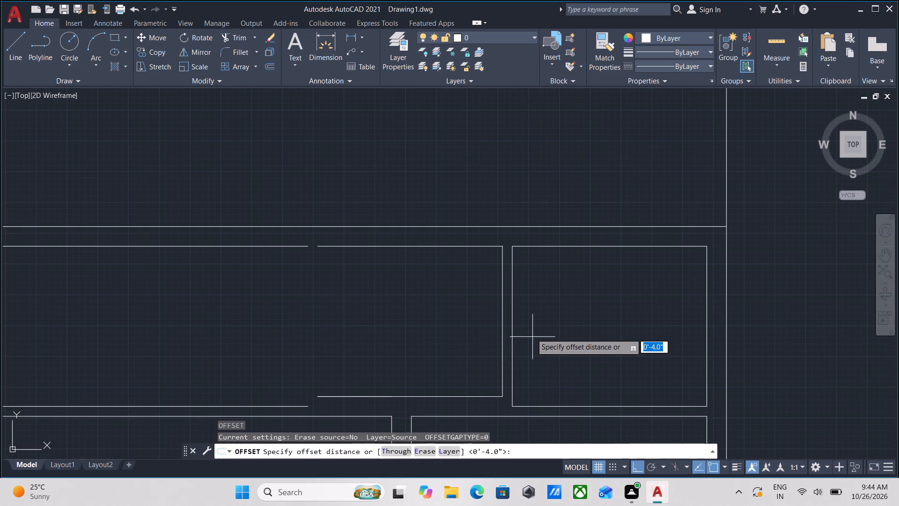
click(499, 322)
click(420, 322)
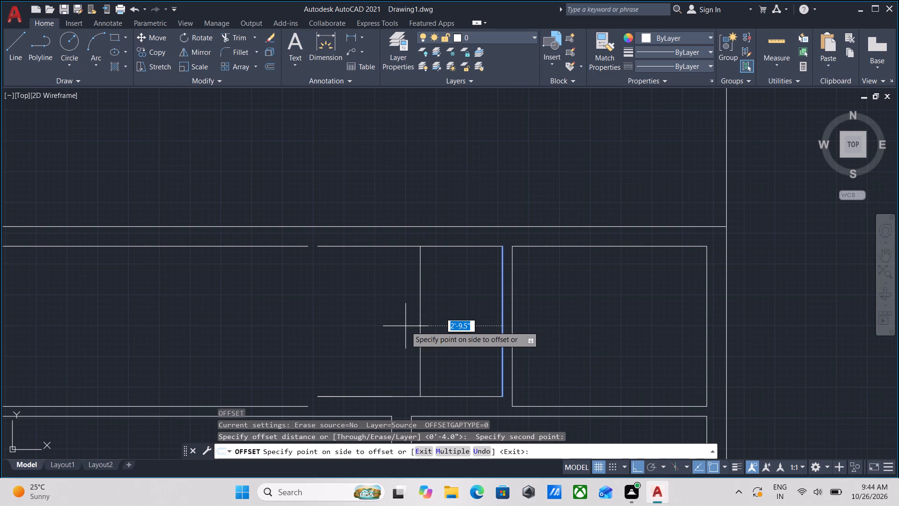
text(7'5)
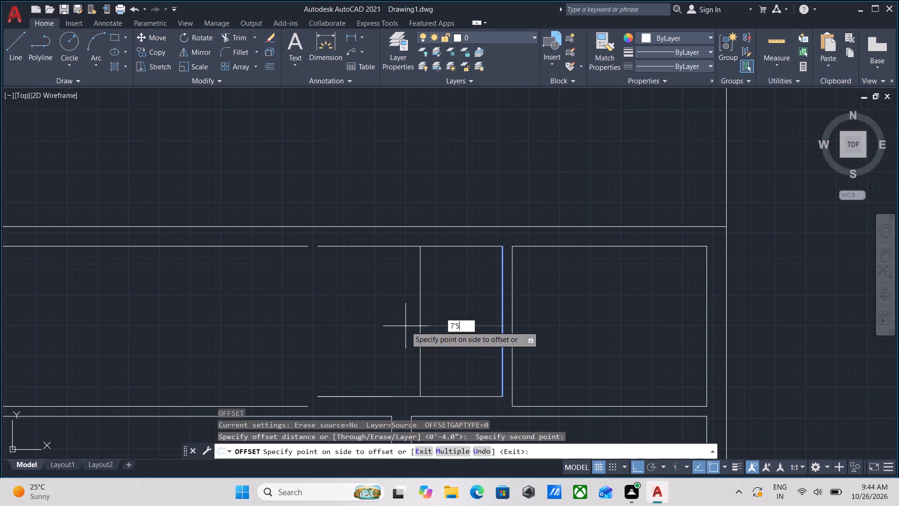
key(shift+quotedbl)
key(Return)
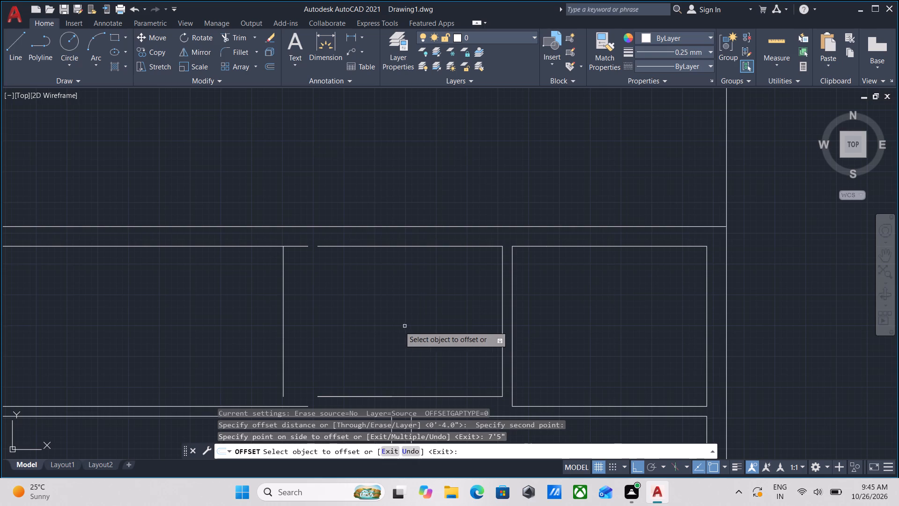
Offset the new partition face line 5" toward the long room to form the second side of the wall.
click(282, 325)
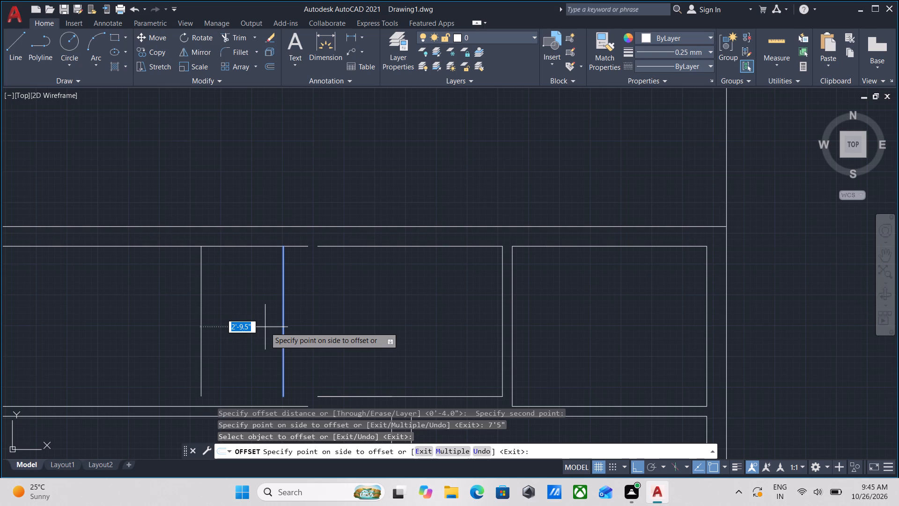
key(5)
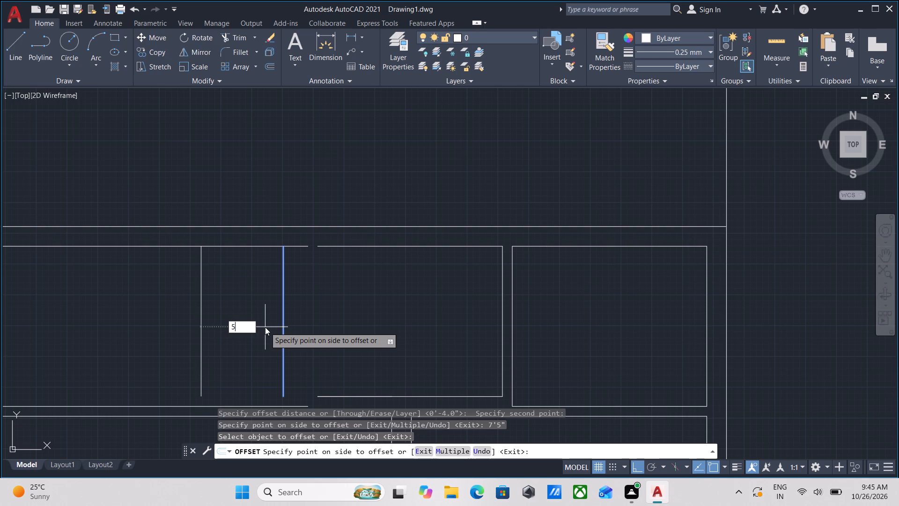
key(shift+quotedbl)
key(Return)
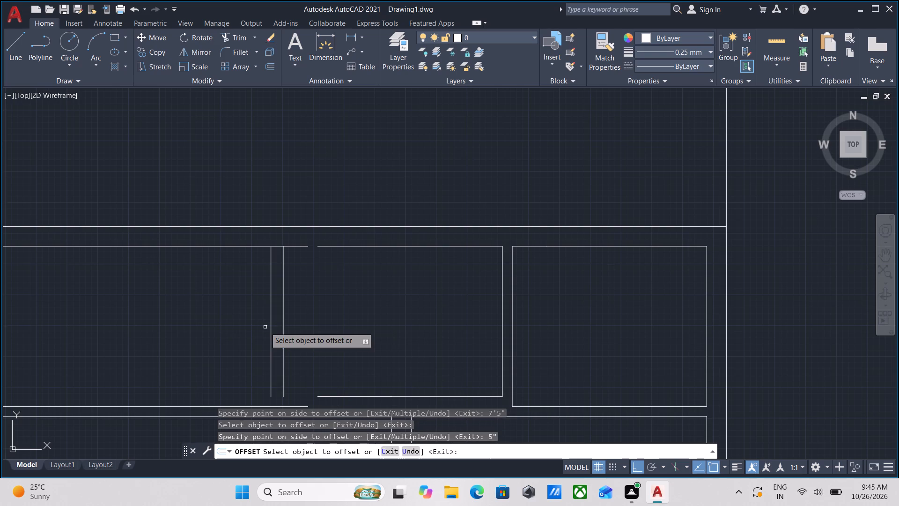
key(Escape)
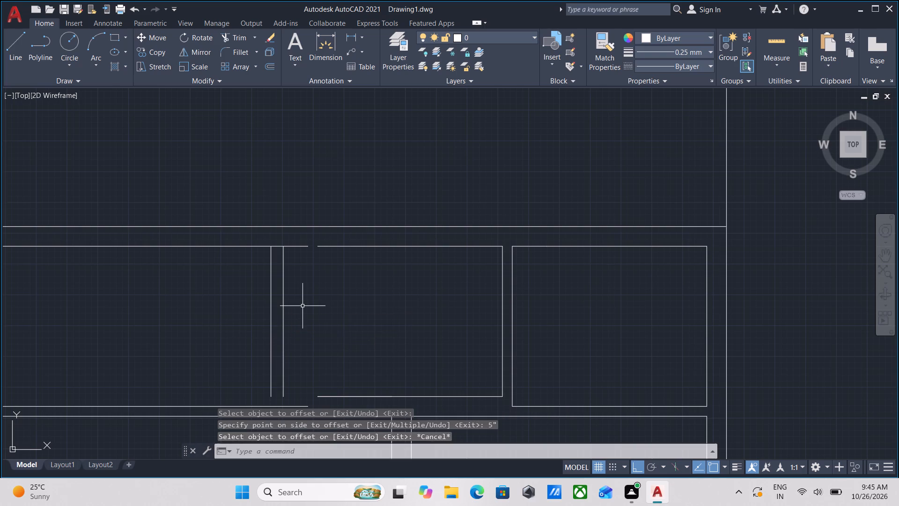
Trim the upper wall's inner line between the two new partition lines.
text(tr)
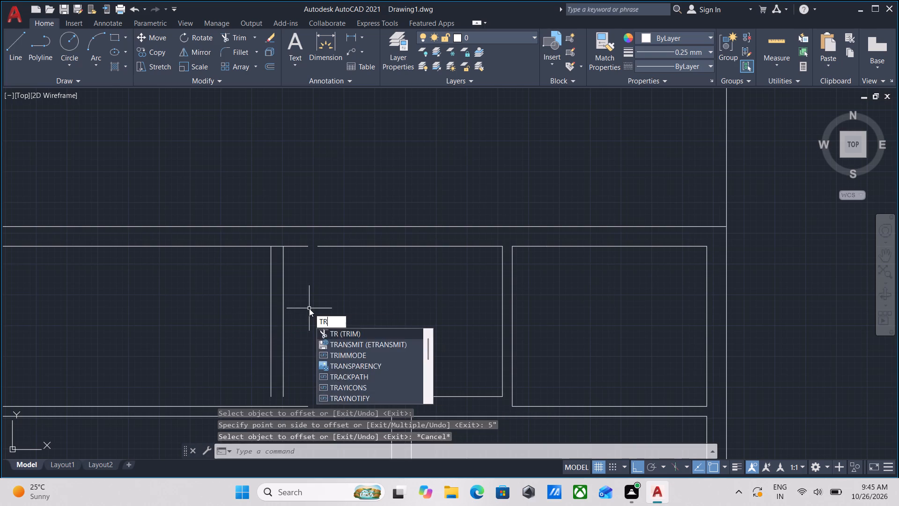
key(Return)
scroll(293, 247, up, 2)
click(268, 259)
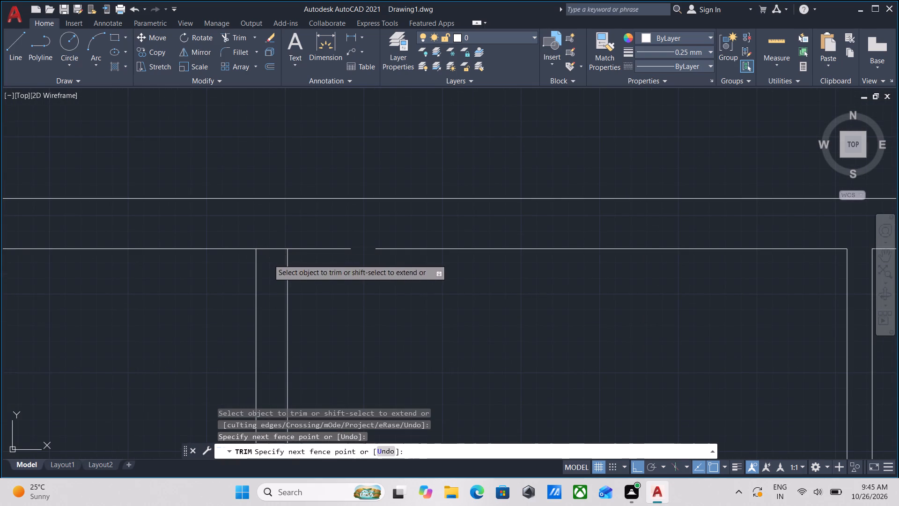
click(270, 229)
key(Escape)
key(Escape)
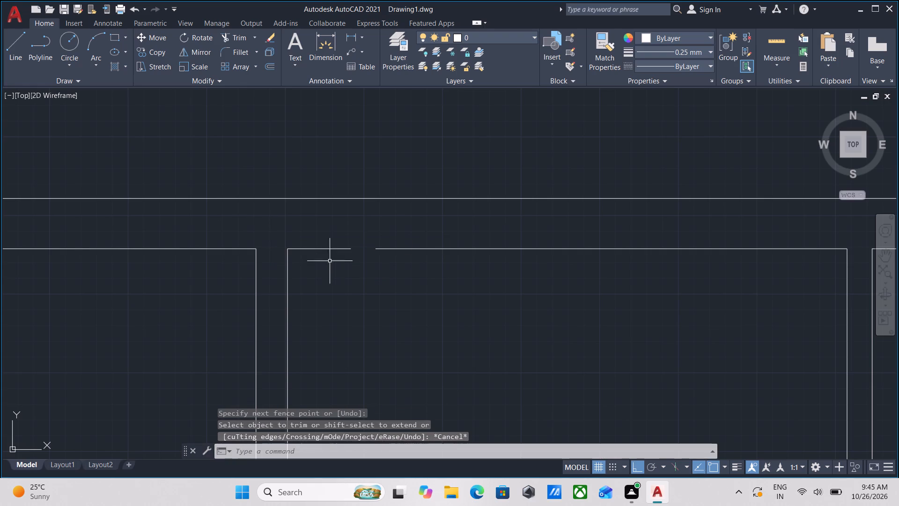
Stretch the end of the upper wall's short inner segment to the facing endpoint, closing the old partition gap.
click(349, 266)
click(332, 241)
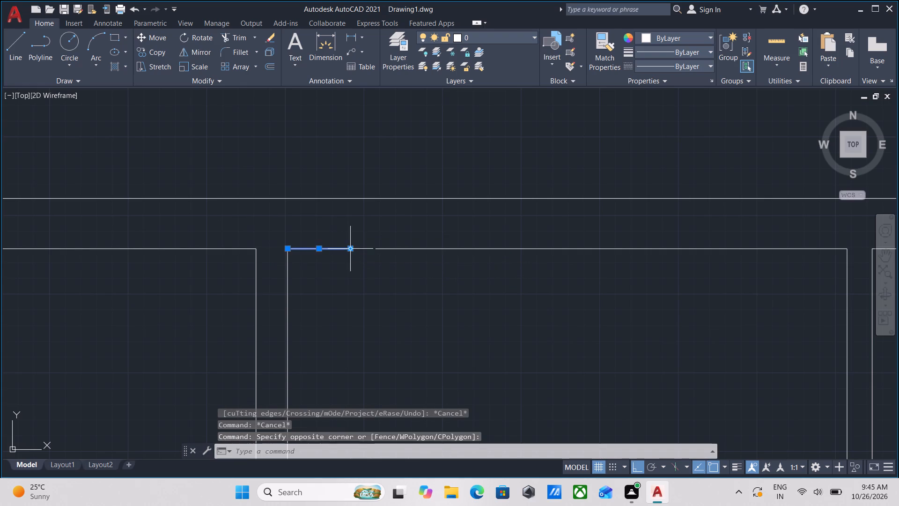
click(352, 248)
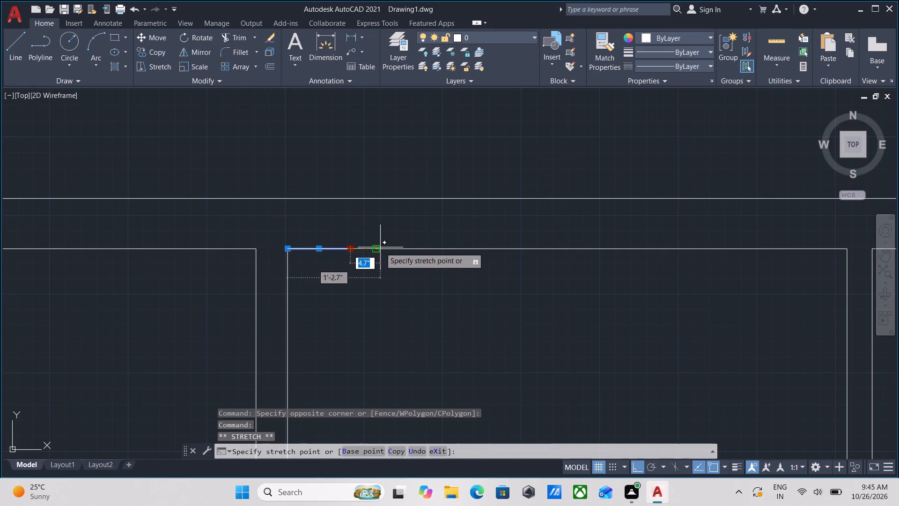
click(378, 247)
key(Escape)
scroll(375, 283, down, 2)
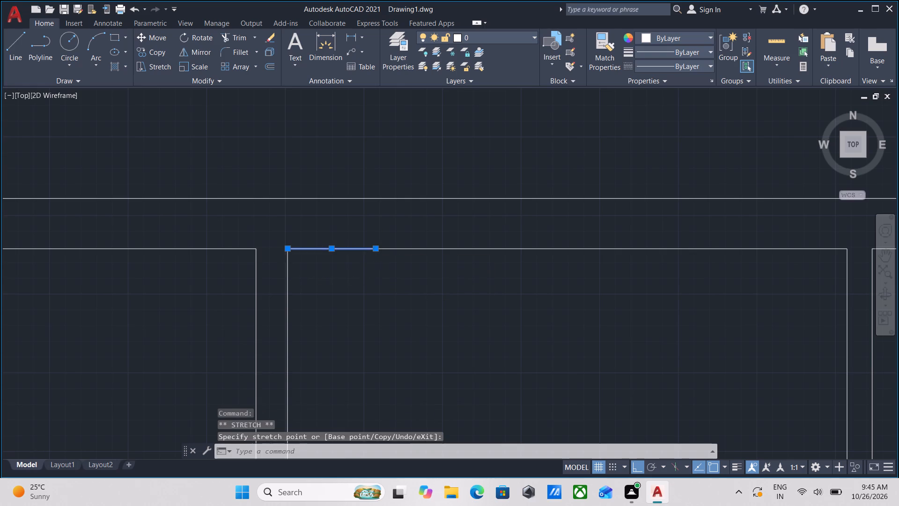
key(Escape)
Extend both new partition lines down to the inner line of the long room's lower wall.
scroll(375, 283, down, 2)
middle_drag(375, 283, 363, 185)
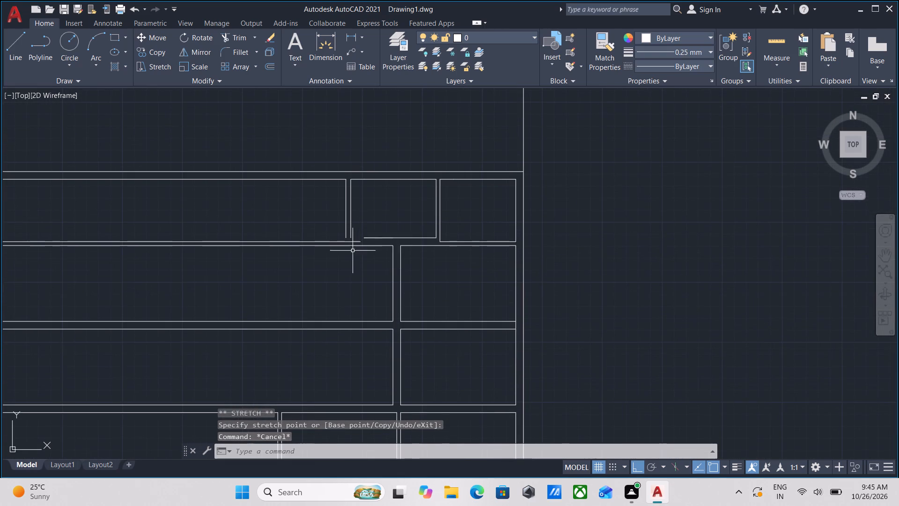
scroll(353, 253, up, 5)
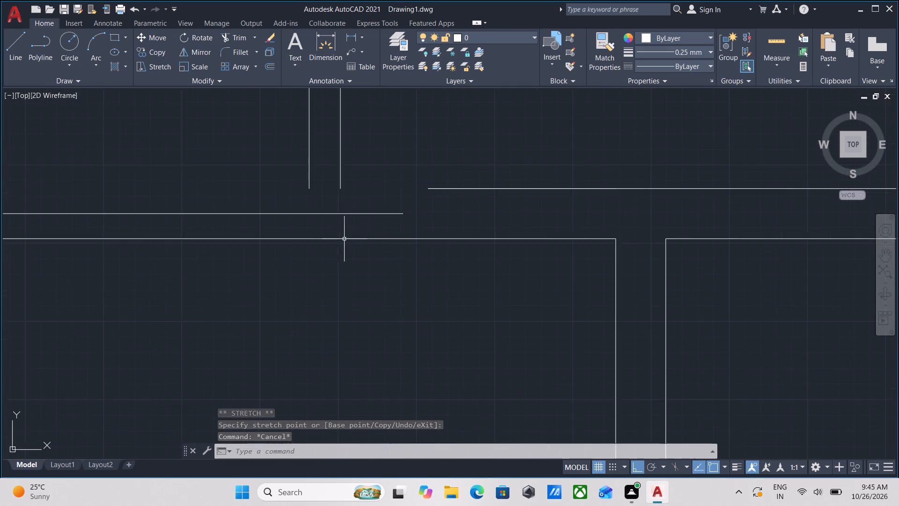
scroll(361, 221, down, 1)
middle_drag(361, 221, 354, 299)
scroll(373, 255, down, 2)
middle_drag(373, 255, 372, 287)
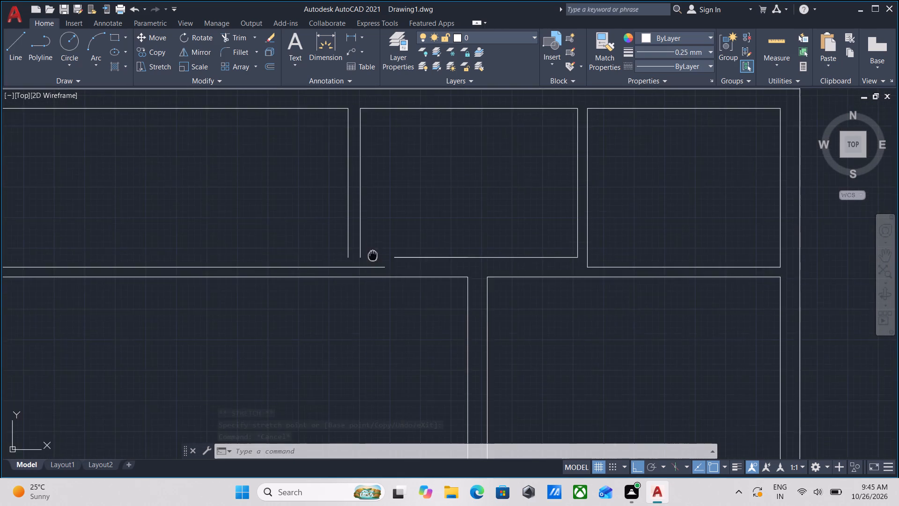
middle_drag(372, 287, 369, 302)
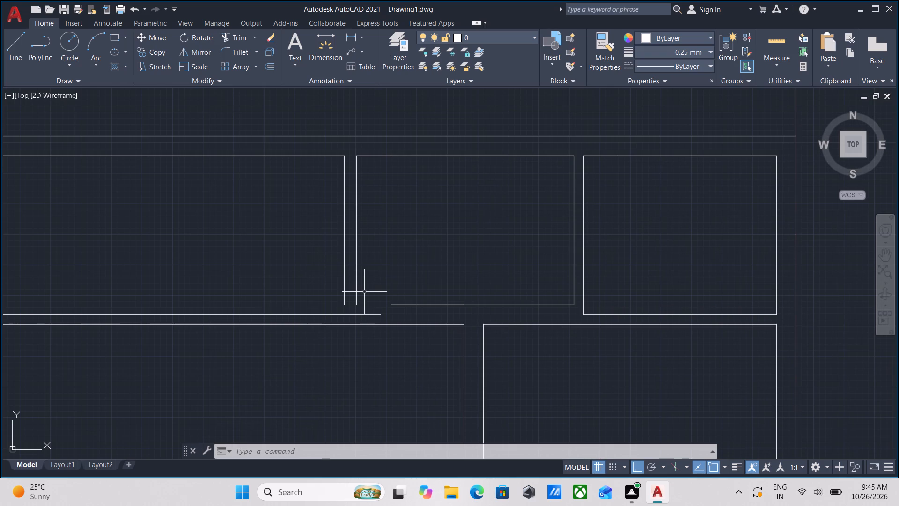
text(ex)
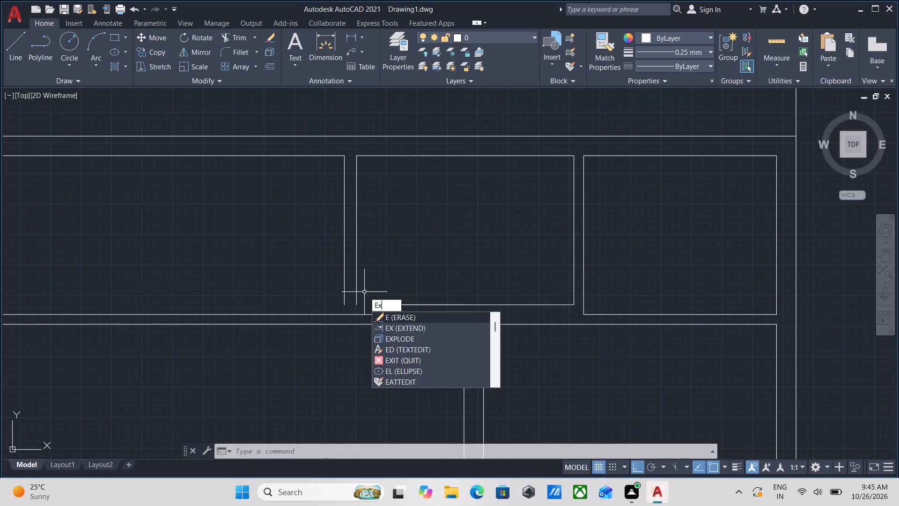
key(Return)
scroll(357, 309, up, 2)
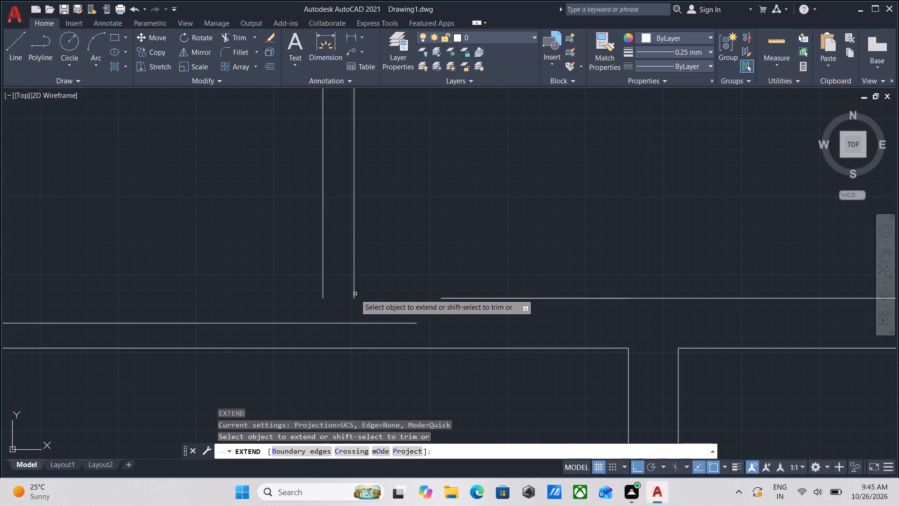
click(354, 292)
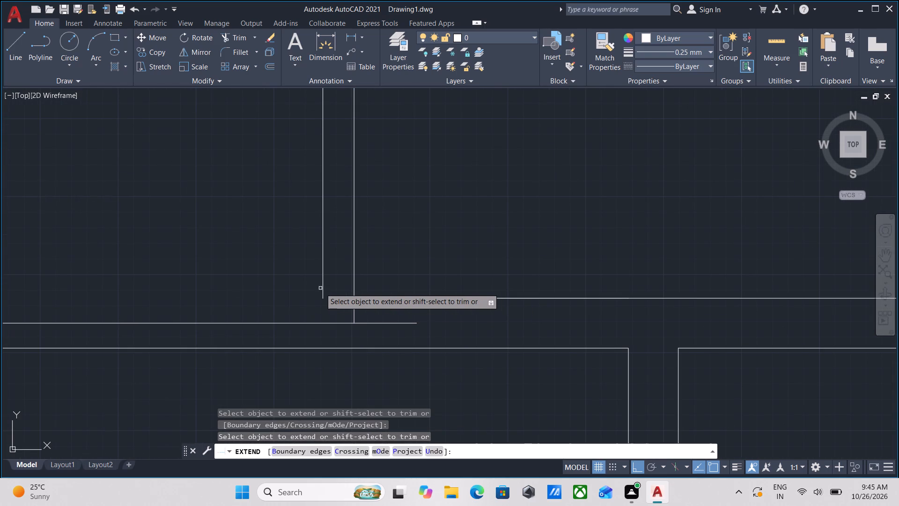
click(324, 293)
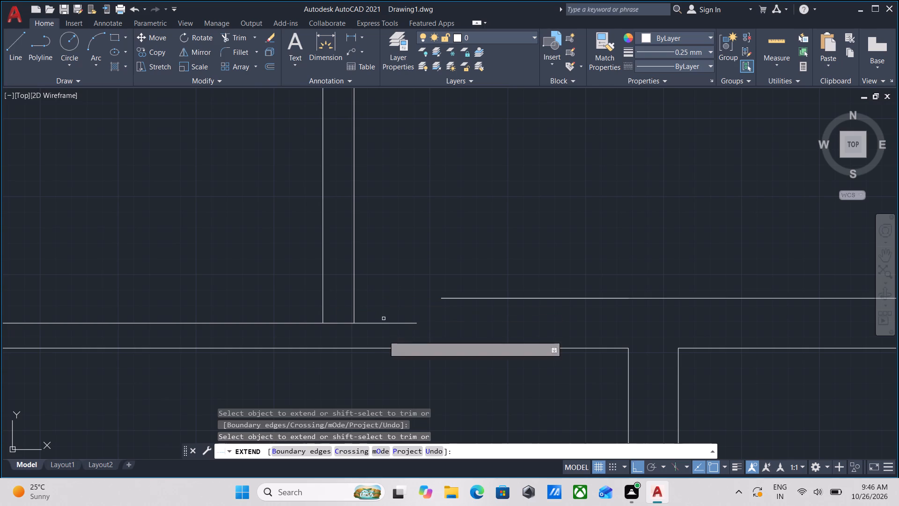
key(Escape)
Trim the lower wall's inner line between the two partition lines and remove its leftover stub beyond them.
text(tr)
key(Return)
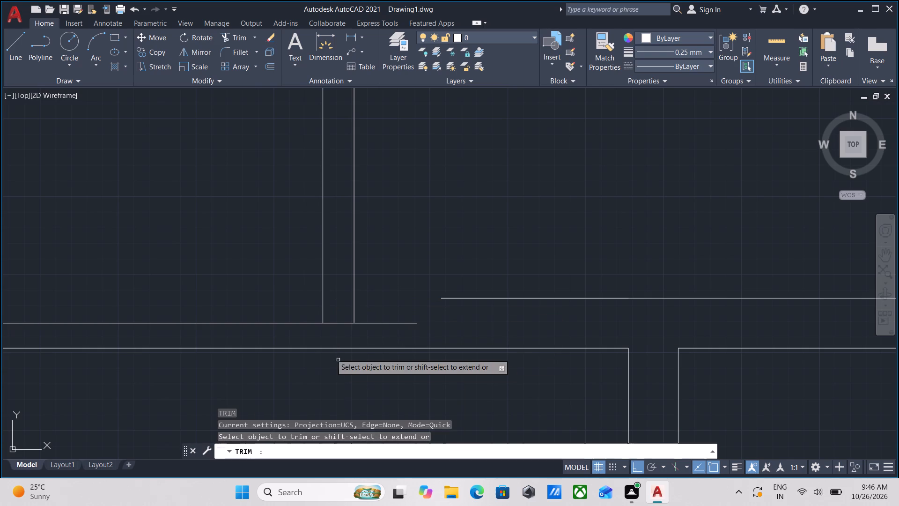
scroll(337, 344, up, 2)
click(347, 315)
click(341, 274)
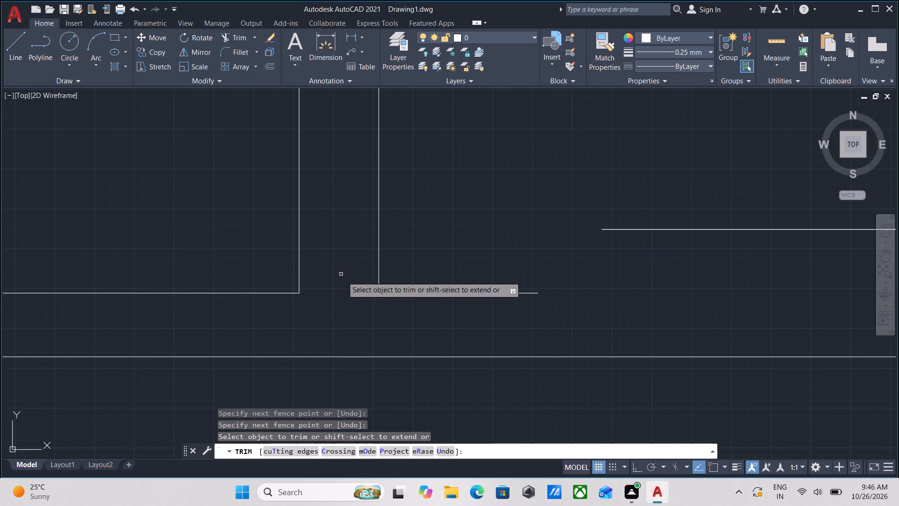
click(458, 319)
click(459, 273)
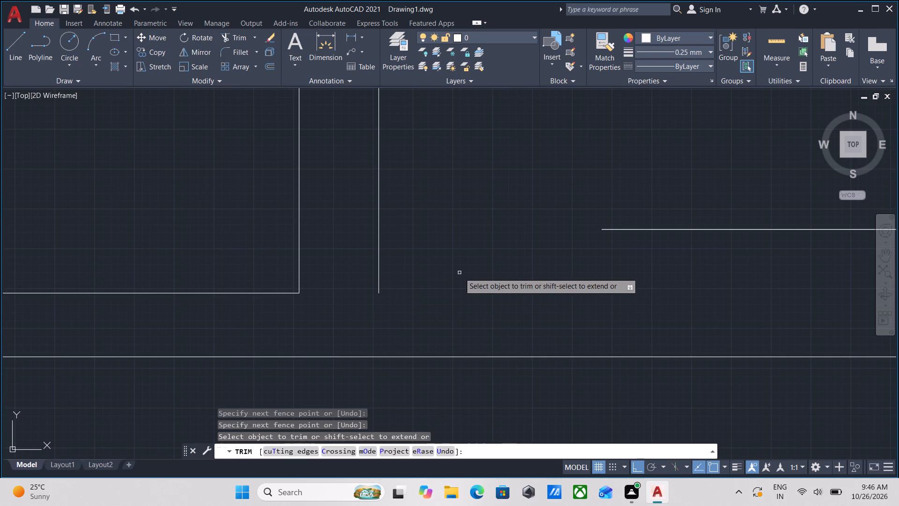
key(Escape)
Fillet the middle room's lower wall line with the partition line facing it at zero radius to form a square corner.
scroll(459, 273, down, 3)
middle_drag(459, 273, 420, 326)
key(f)
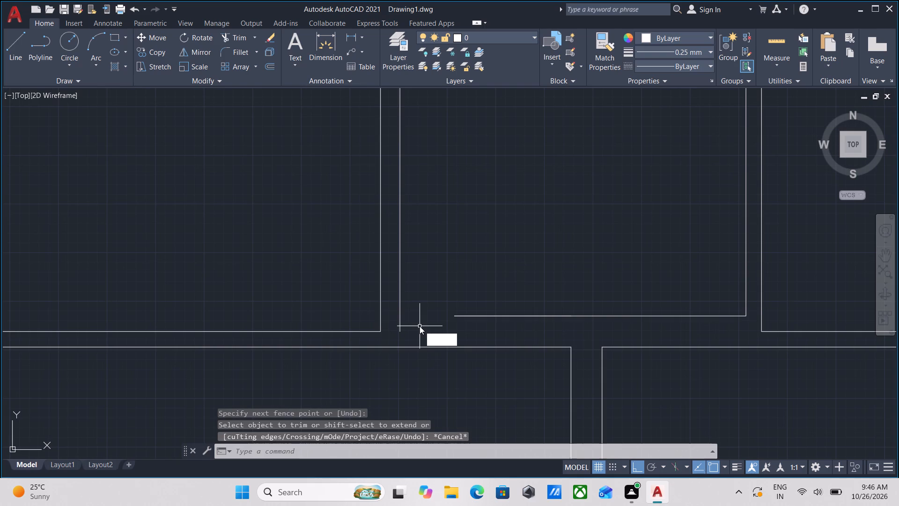
key(Return)
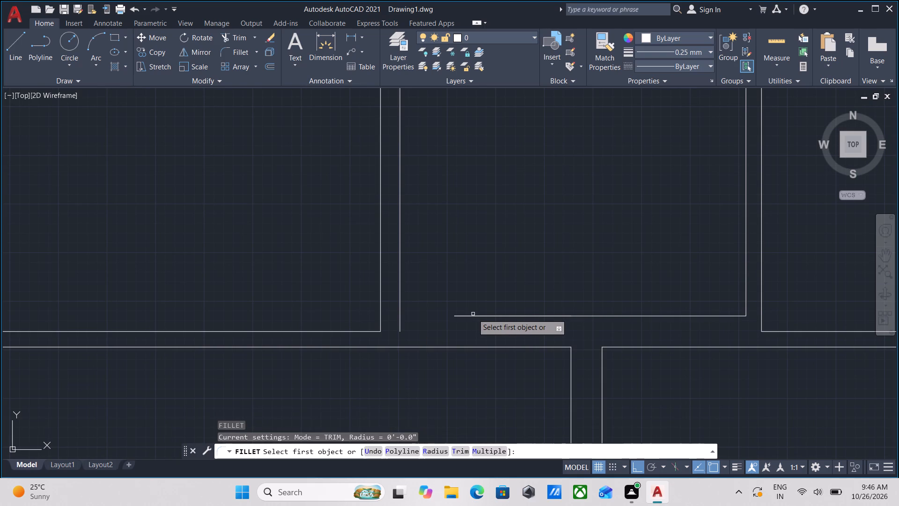
click(472, 317)
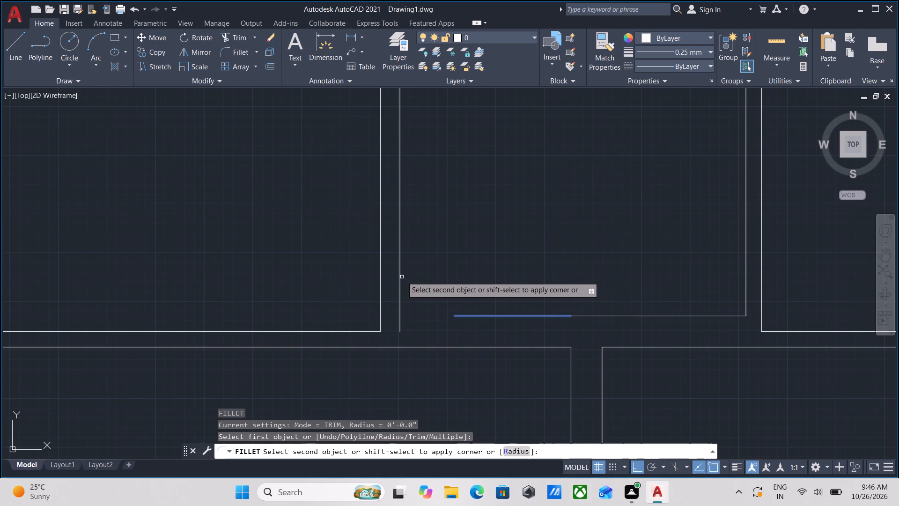
click(401, 275)
Measure the long room's clear height at the new partition.
middle_drag(466, 273, 490, 369)
scroll(466, 273, down, 1)
scroll(509, 339, down, 2)
middle_drag(509, 339, 521, 332)
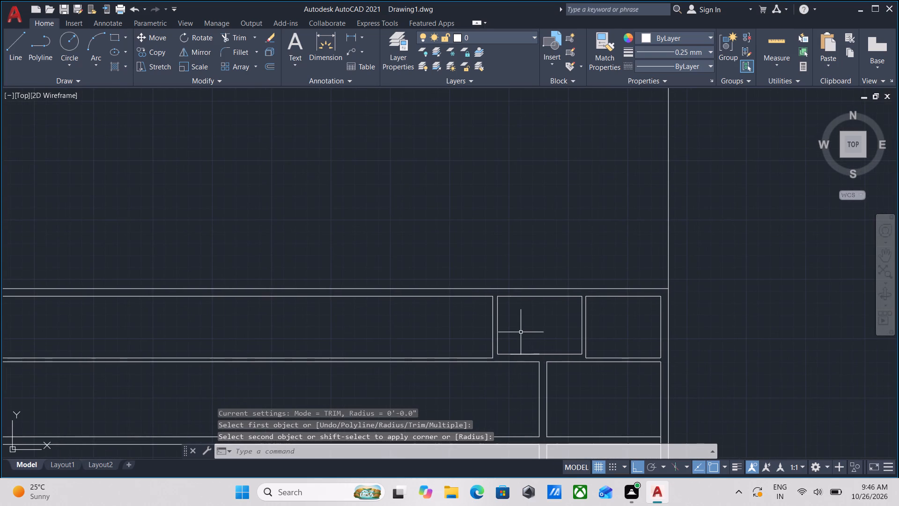
scroll(514, 338, up, 1)
middle_click(514, 338)
text(mea)
key(Return)
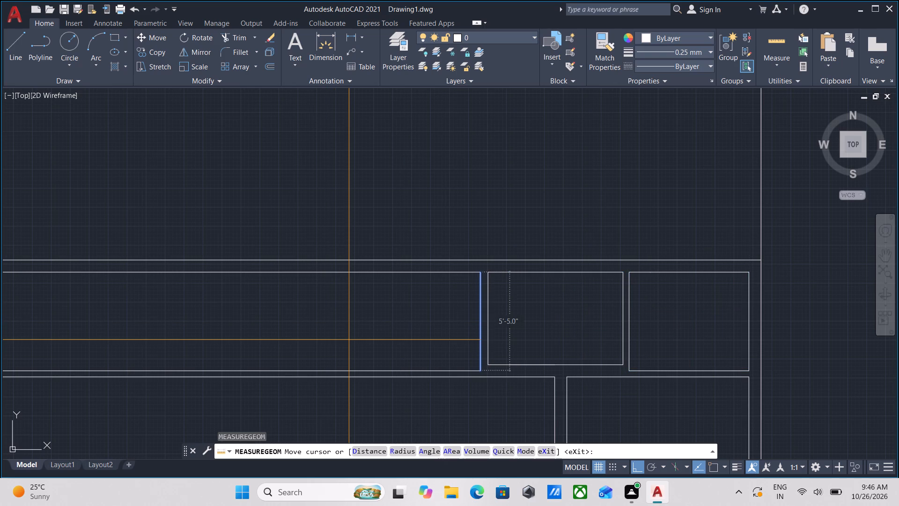
key(Escape)
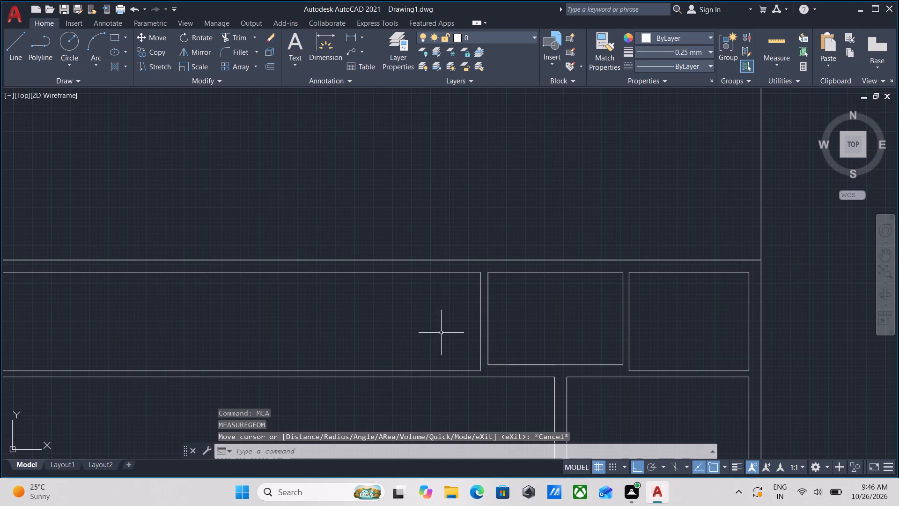
Erase the inner line of the long room's upper wall.
scroll(479, 334, up, 2)
scroll(488, 349, down, 1)
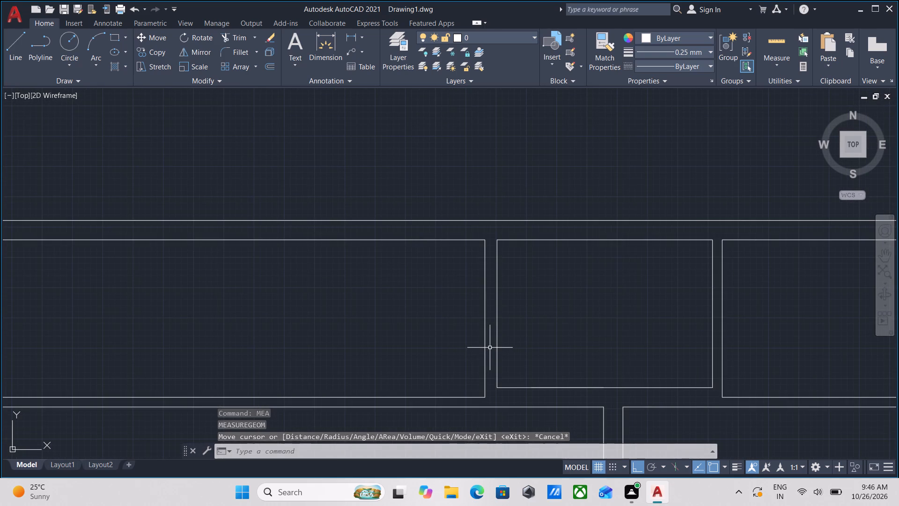
scroll(486, 354, down, 1)
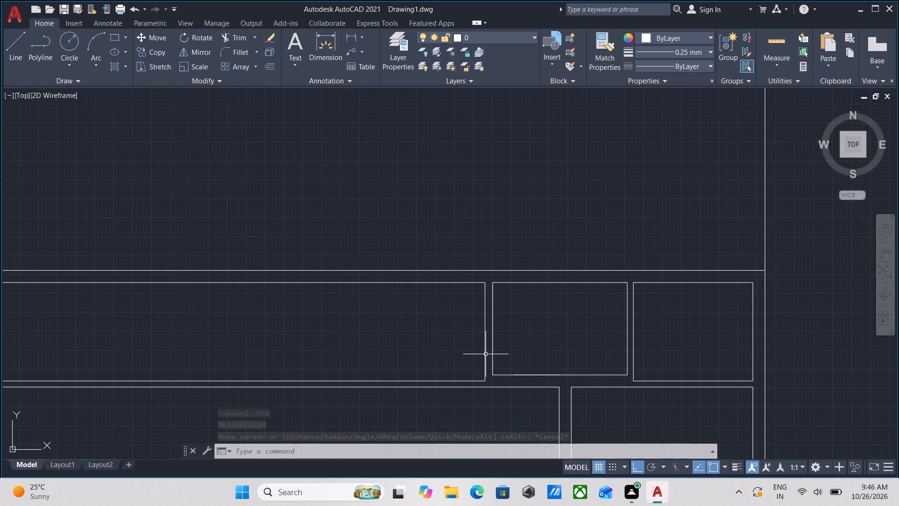
scroll(486, 335, up, 1)
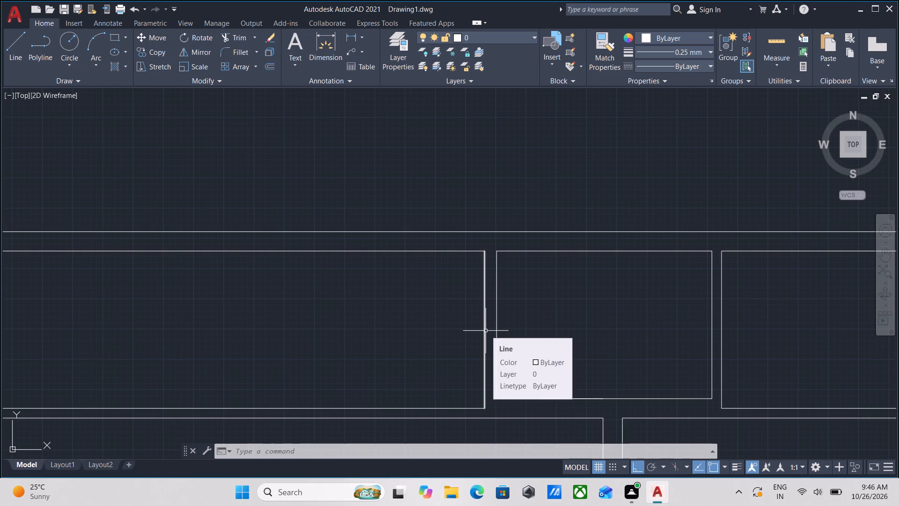
middle_drag(443, 294, 436, 361)
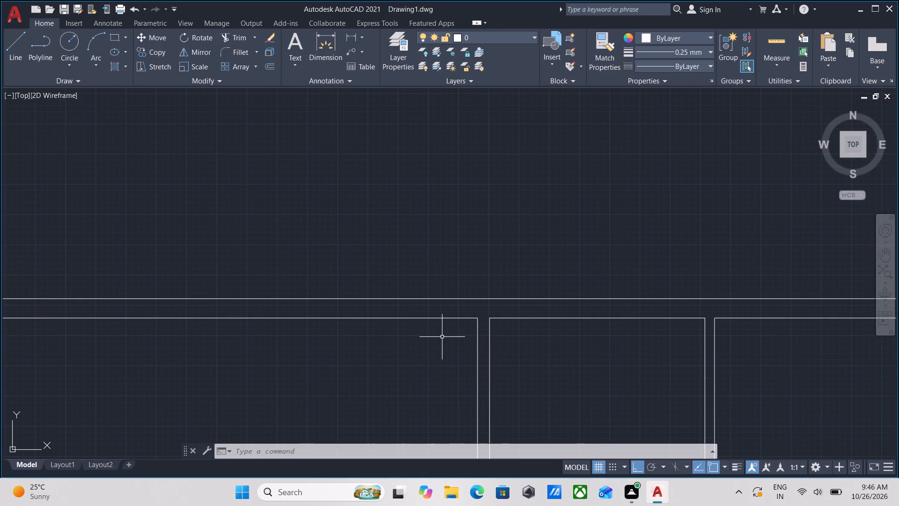
click(442, 337)
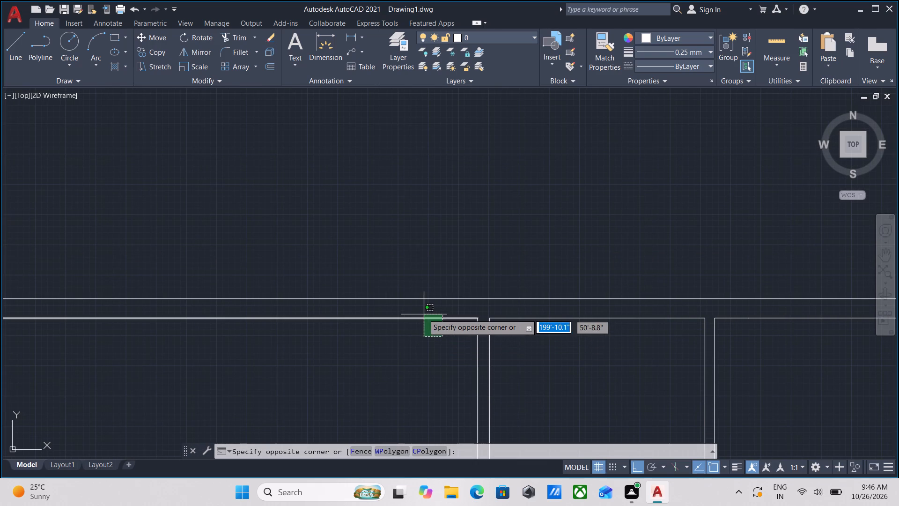
click(422, 312)
right_click(422, 312)
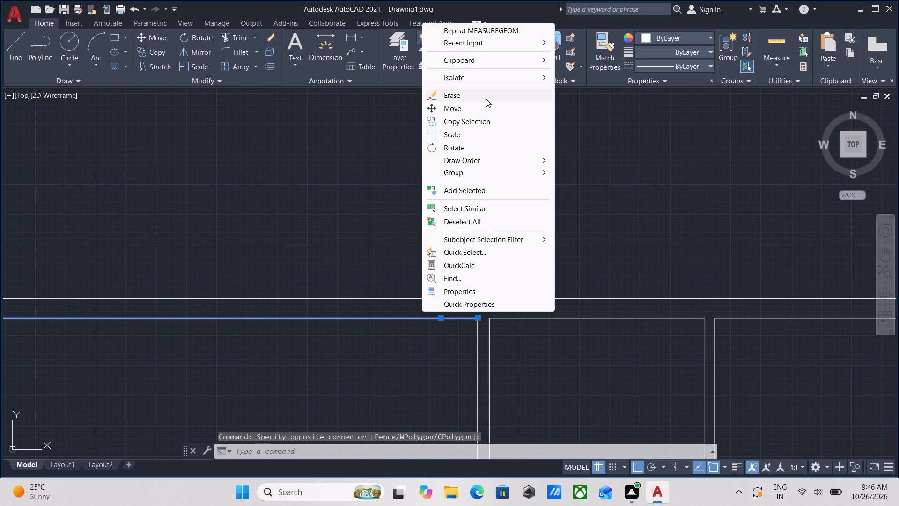
click(486, 99)
Offset the outer line of the upper wall 5" inward to form a new inner wall face for the long room.
drag(409, 329, 408, 324)
click(369, 257)
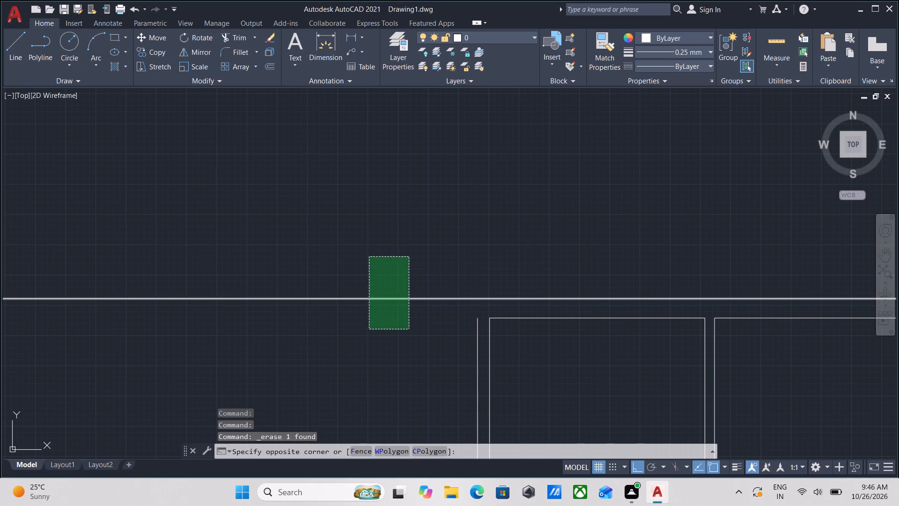
key(o)
key(Return)
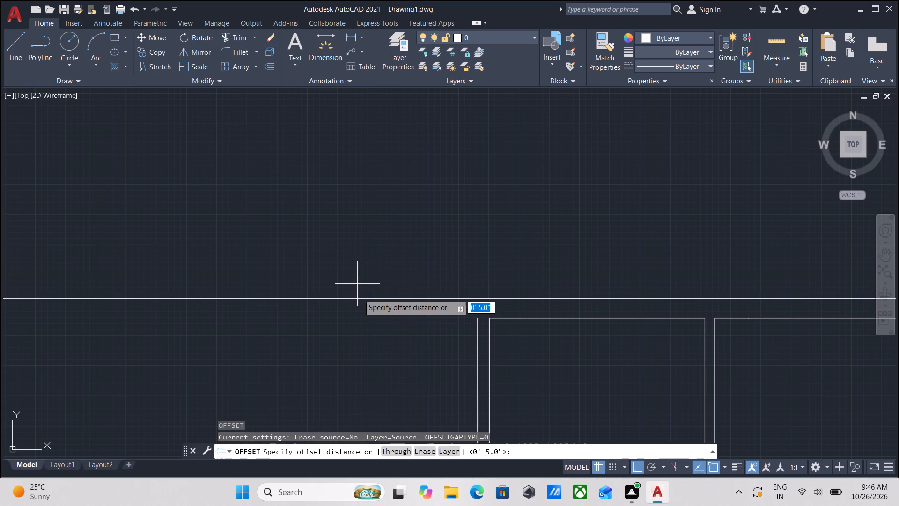
click(359, 294)
click(355, 342)
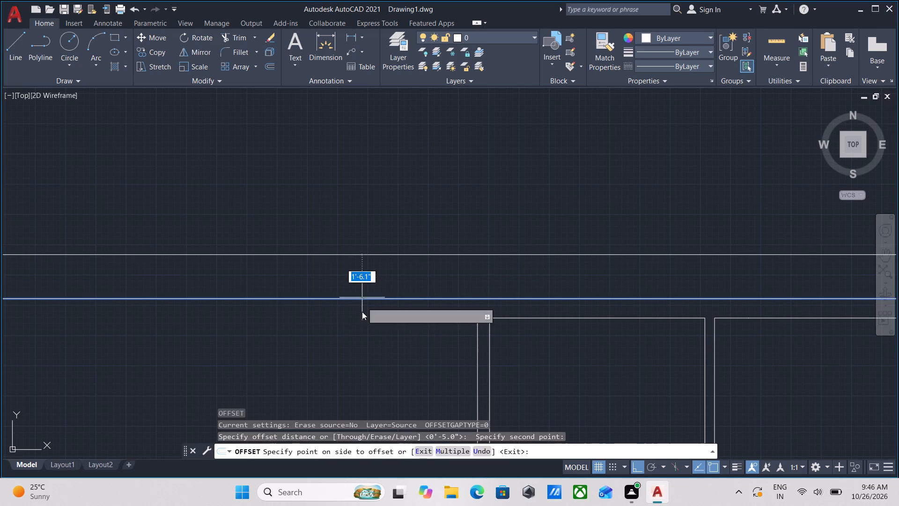
key(5)
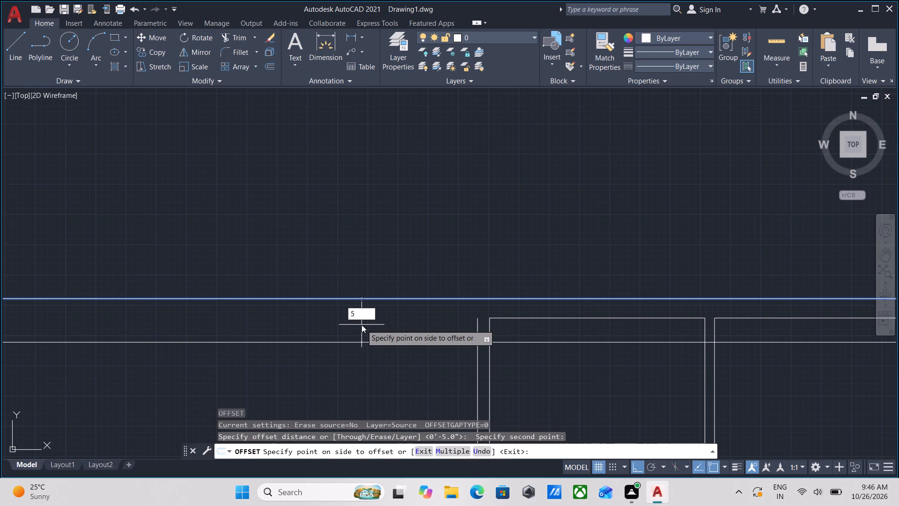
key(shift+quotedbl)
key(Return)
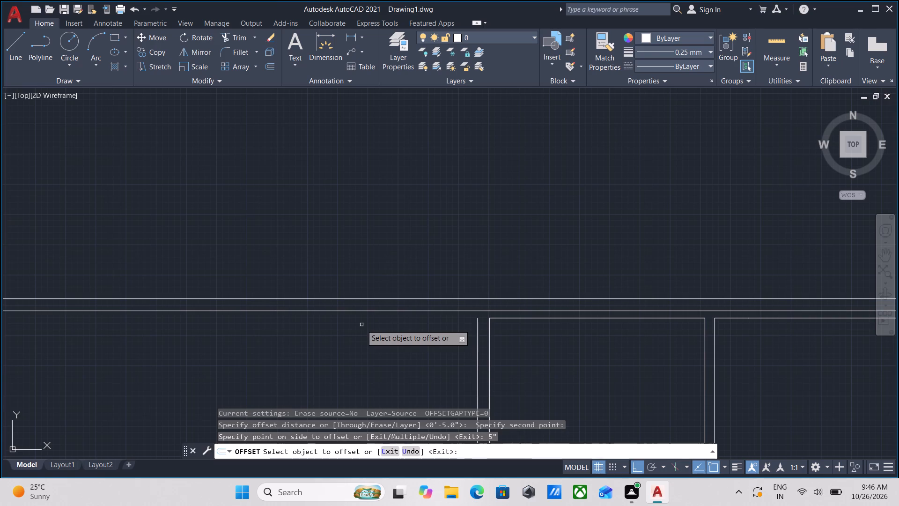
key(Escape)
Fillet the long room's partition line with the new upper inner wall line at zero radius to form a square corner.
key(f)
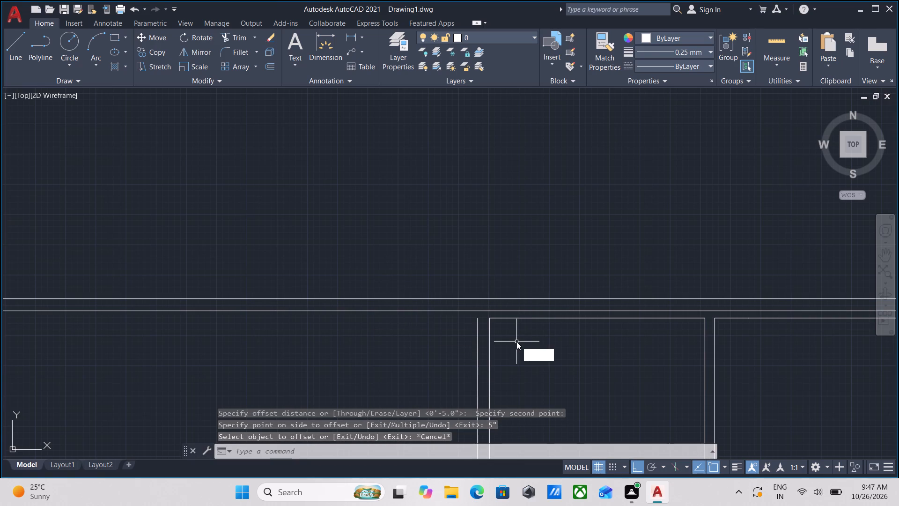
key(Return)
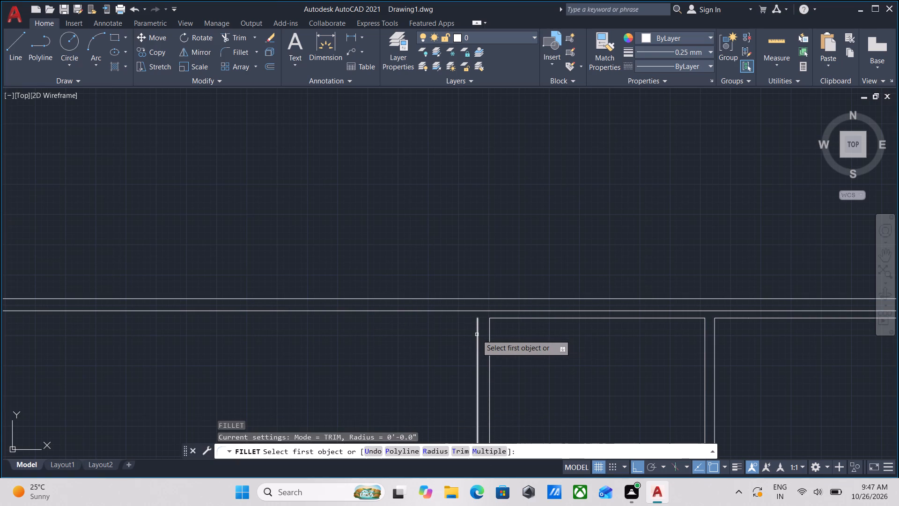
click(477, 335)
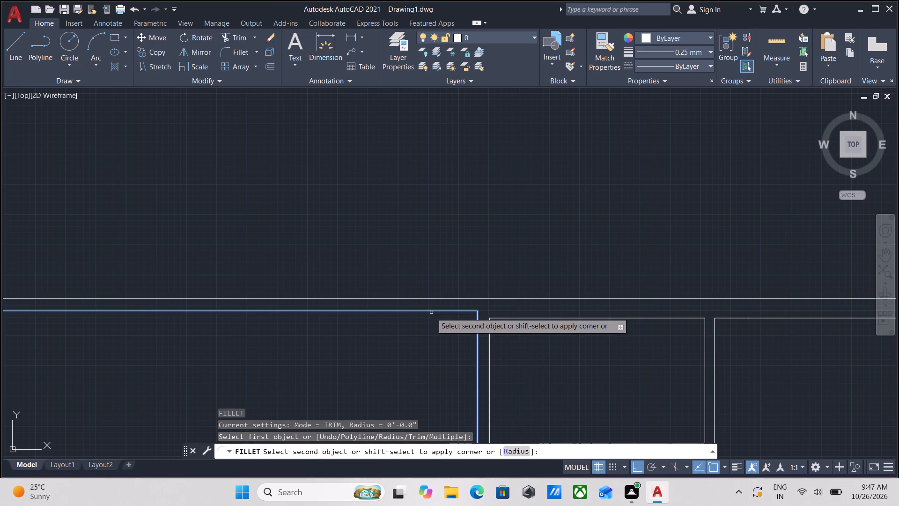
click(431, 313)
key(Escape)
Offset the long room's upper inner wall line 5'5" downward to set its new lower wall face.
click(435, 333)
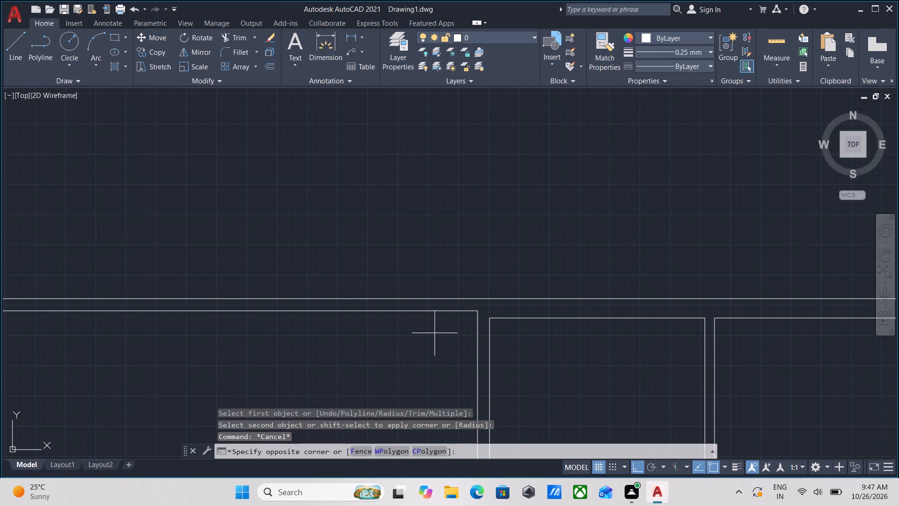
click(410, 307)
scroll(417, 368, down, 3)
middle_drag(417, 368, 485, 302)
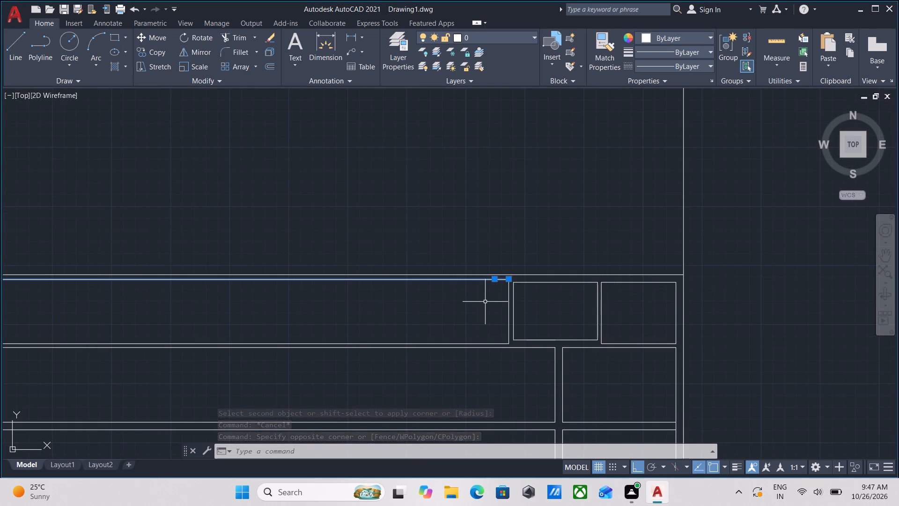
key(o)
key(Return)
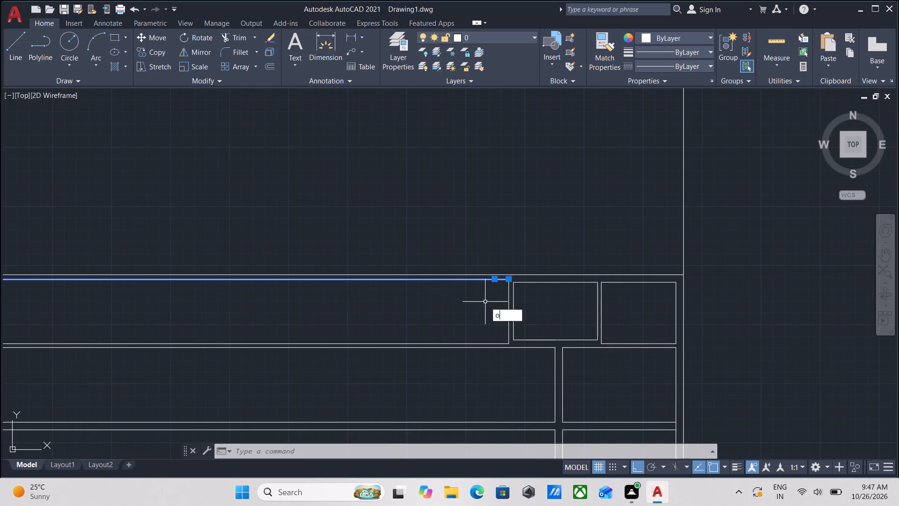
scroll(485, 302, up, 2)
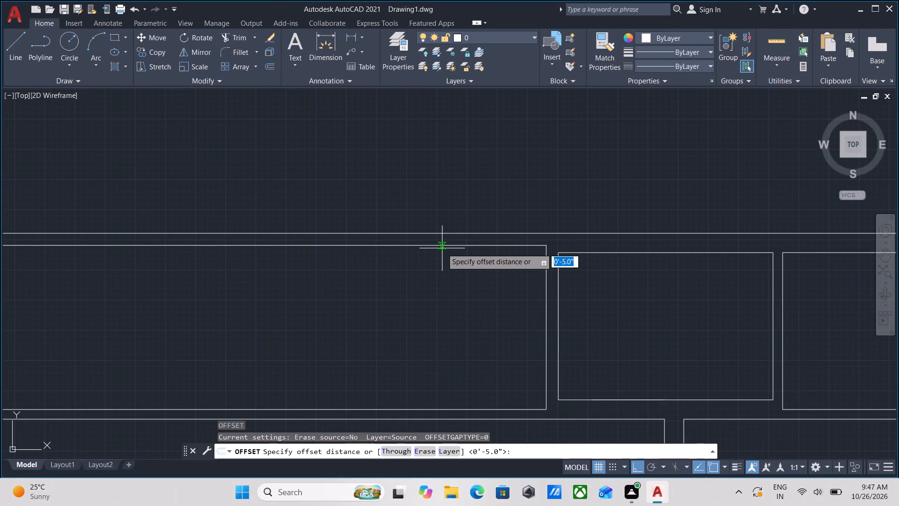
click(442, 247)
click(430, 327)
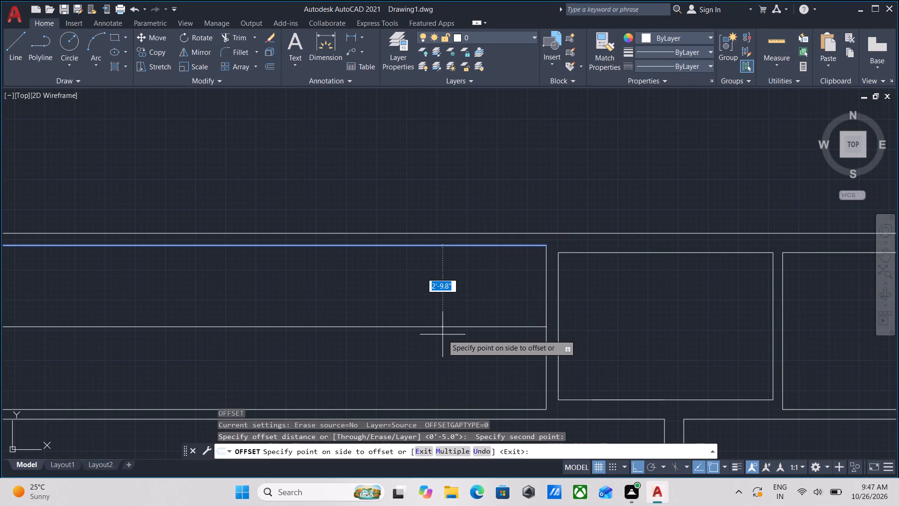
text(5'5)
key(shift+quotedbl)
key(Return)
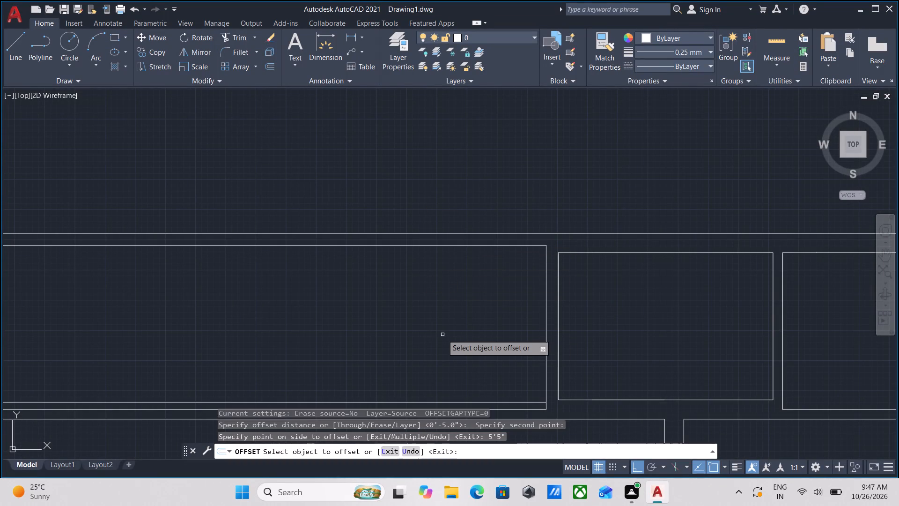
middle_drag(537, 366, 537, 268)
key(Escape)
Trim away the long room's old lower wall line and the partition stub below the new lower wall face.
scroll(523, 324, up, 1)
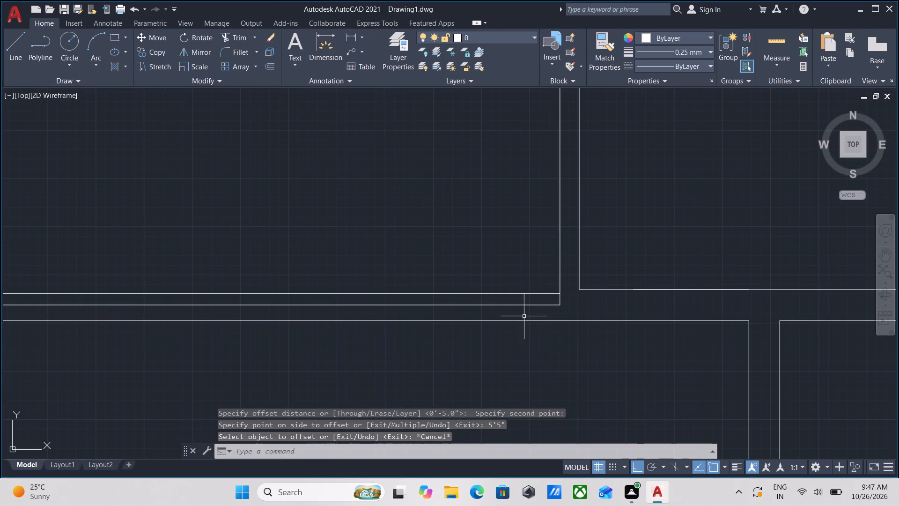
text(tr)
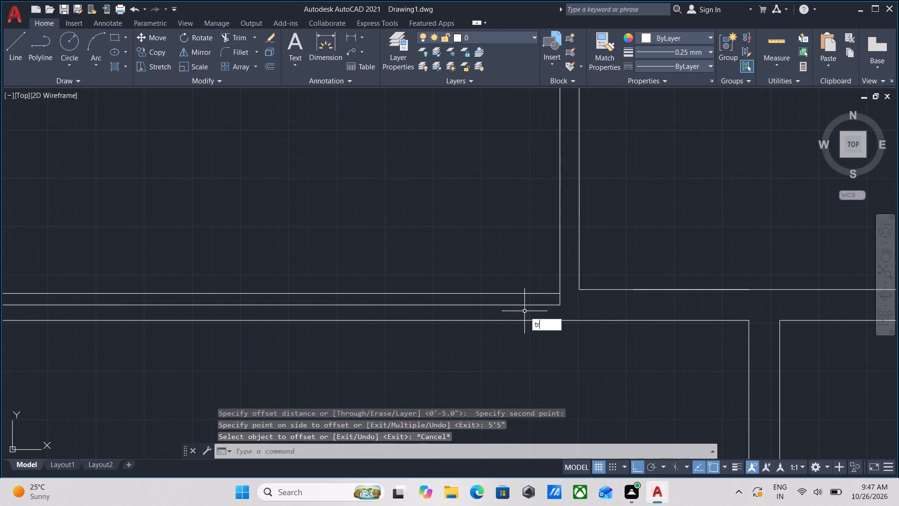
key(Return)
click(524, 311)
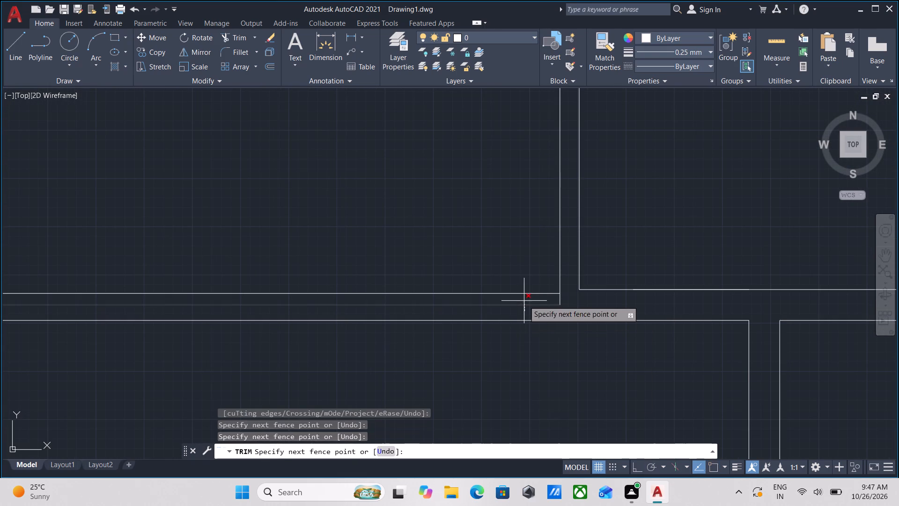
click(524, 301)
click(582, 303)
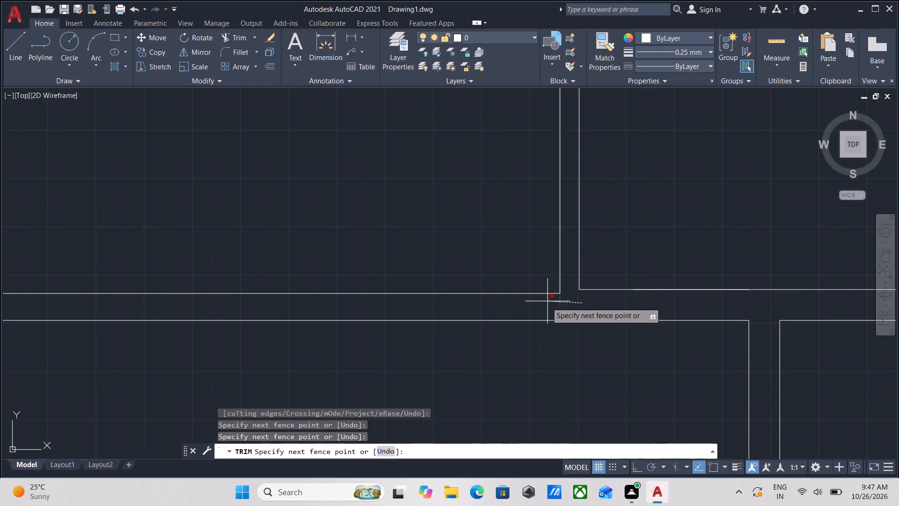
click(546, 303)
scroll(546, 303, down, 3)
key(Escape)
middle_drag(546, 303, 538, 320)
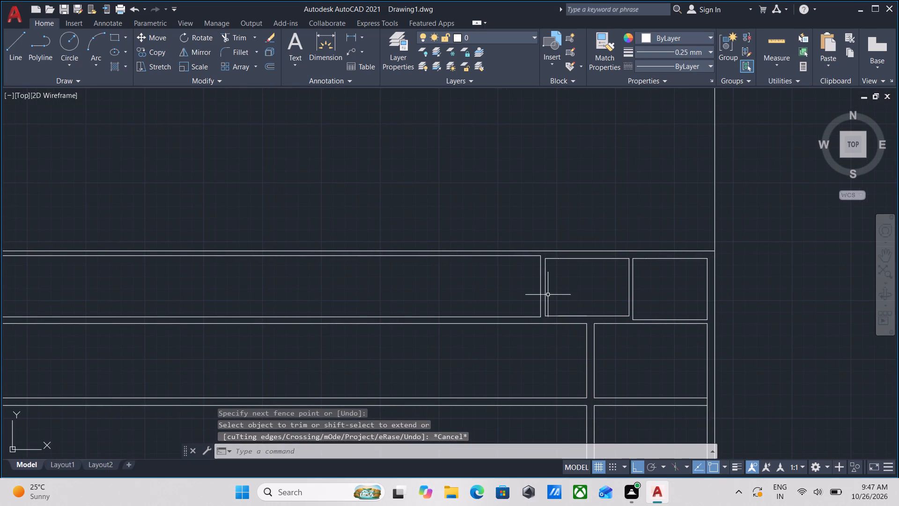
Offset the long room's right end wall line 5'2" into the room to form a cross-partition face.
scroll(540, 297, up, 3)
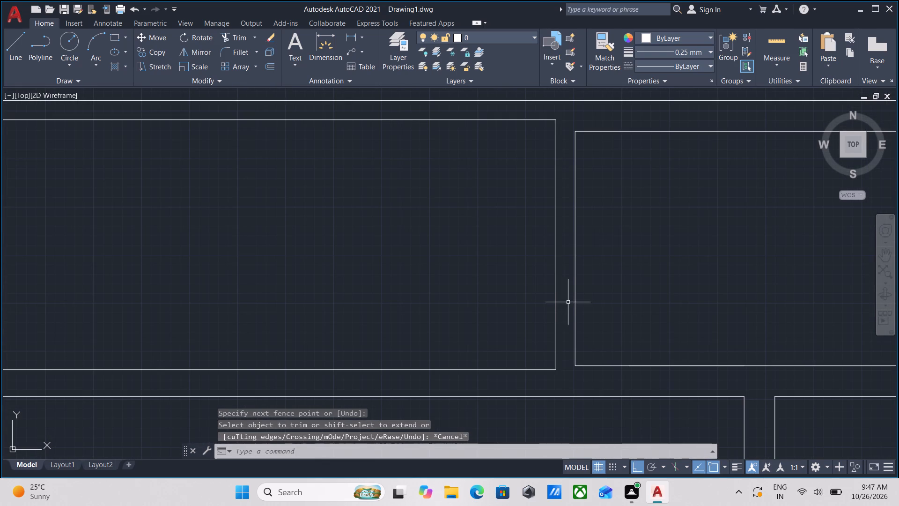
click(562, 306)
click(525, 274)
middle_drag(489, 276, 495, 315)
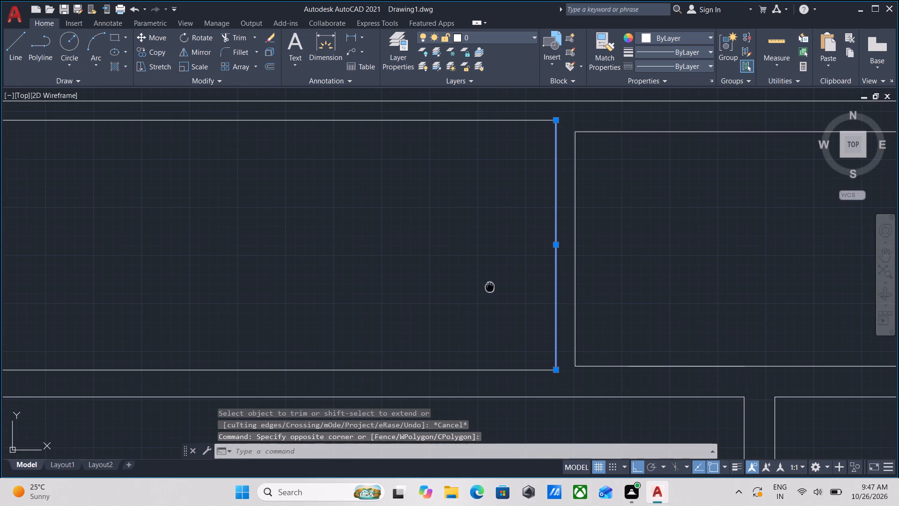
middle_drag(495, 315, 498, 322)
key(o)
key(Return)
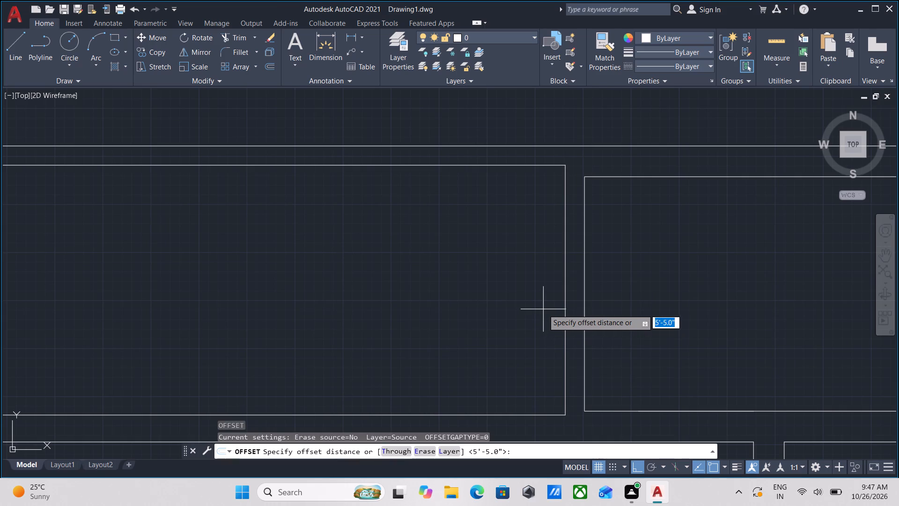
click(563, 290)
click(441, 293)
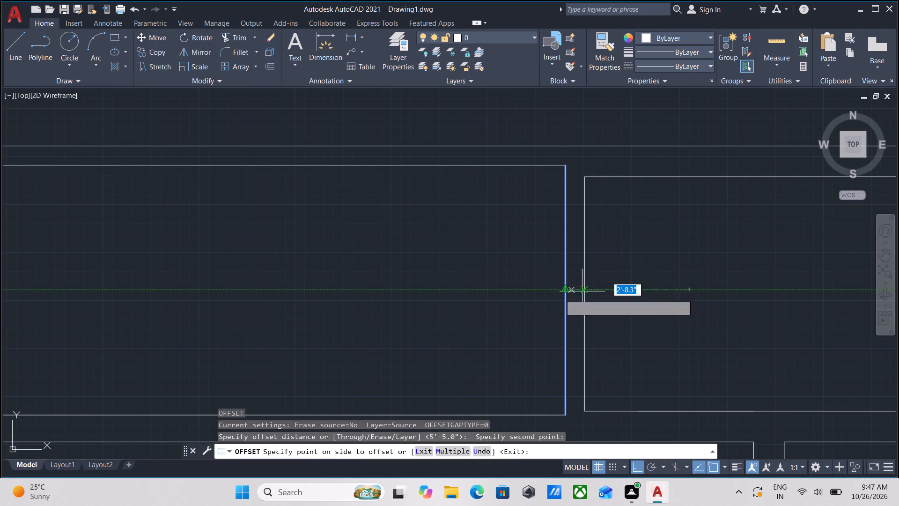
scroll(368, 290, down, 1)
middle_drag(368, 290, 522, 253)
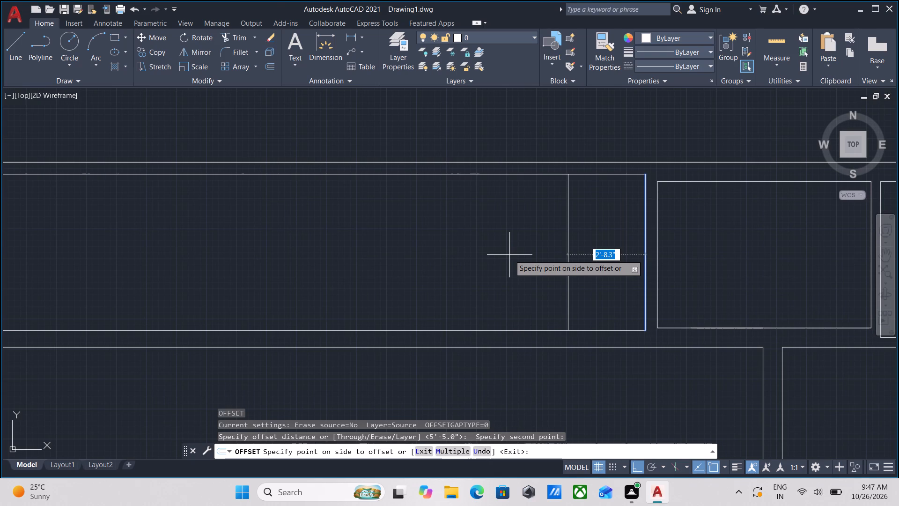
text(5'2)
key(Return)
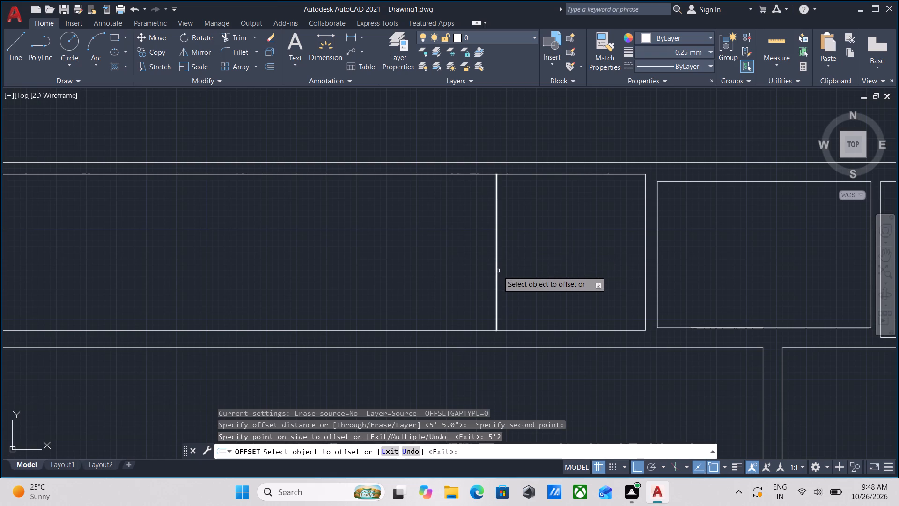
click(498, 271)
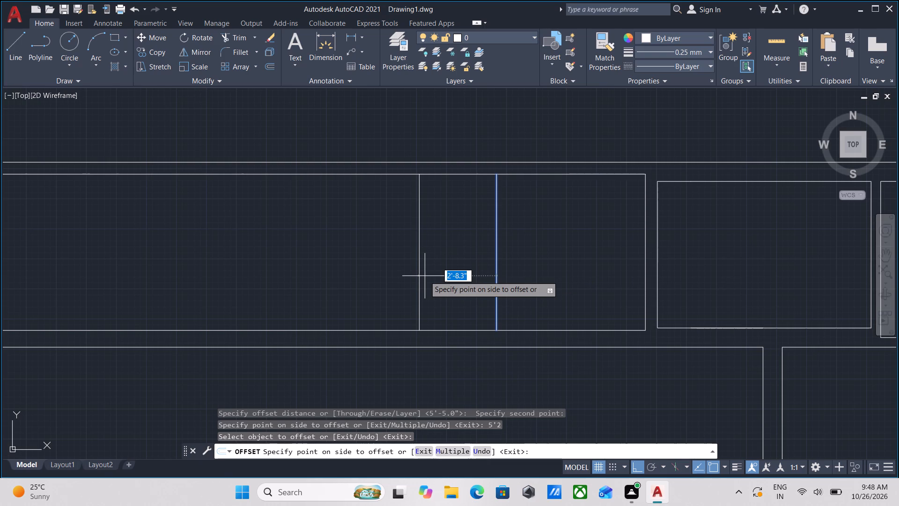
key(Escape)
key(Escape)
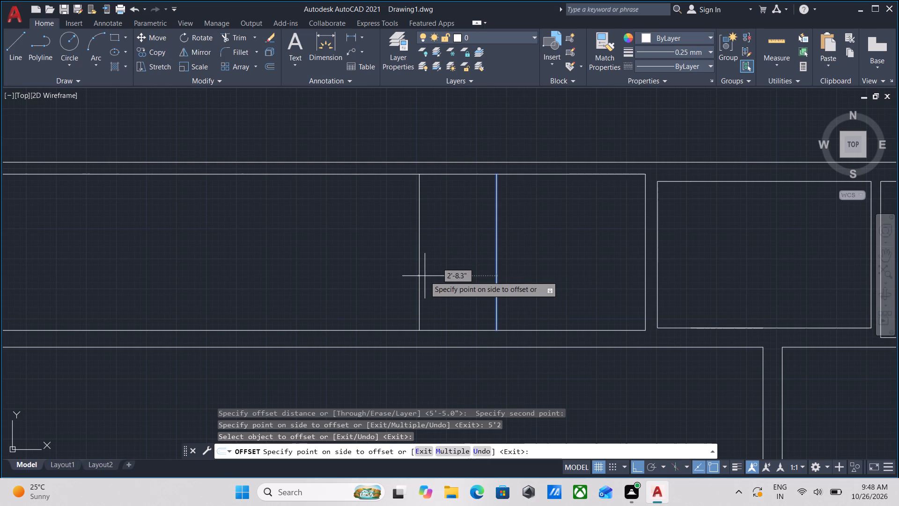
Offset the new cross-partition line 8" away from the small end room to give the partition its thickness.
scroll(560, 235, down, 1)
middle_drag(561, 238, 512, 279)
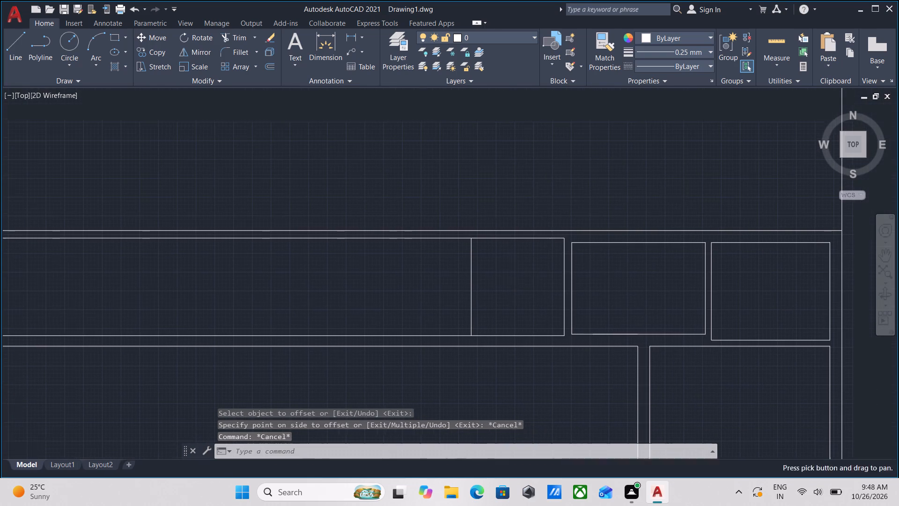
scroll(472, 289, up, 2)
scroll(537, 278, down, 3)
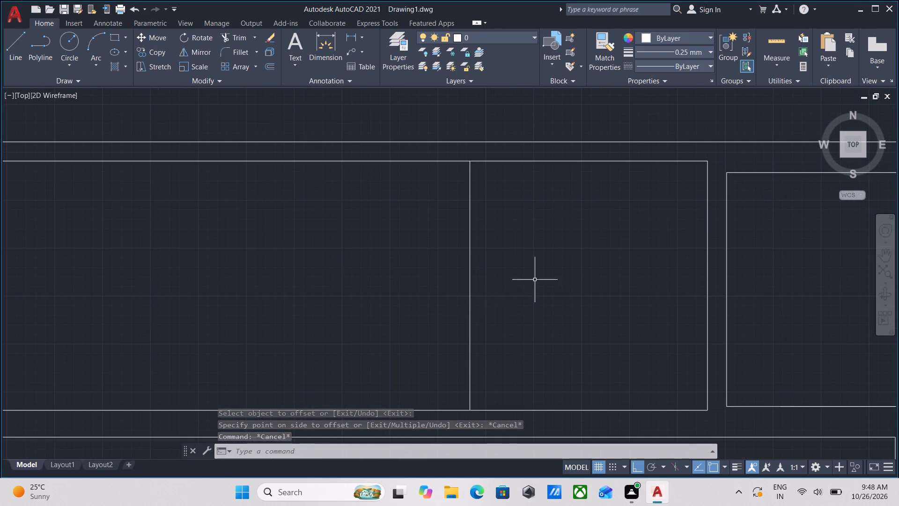
middle_drag(537, 278, 366, 312)
scroll(388, 327, up, 3)
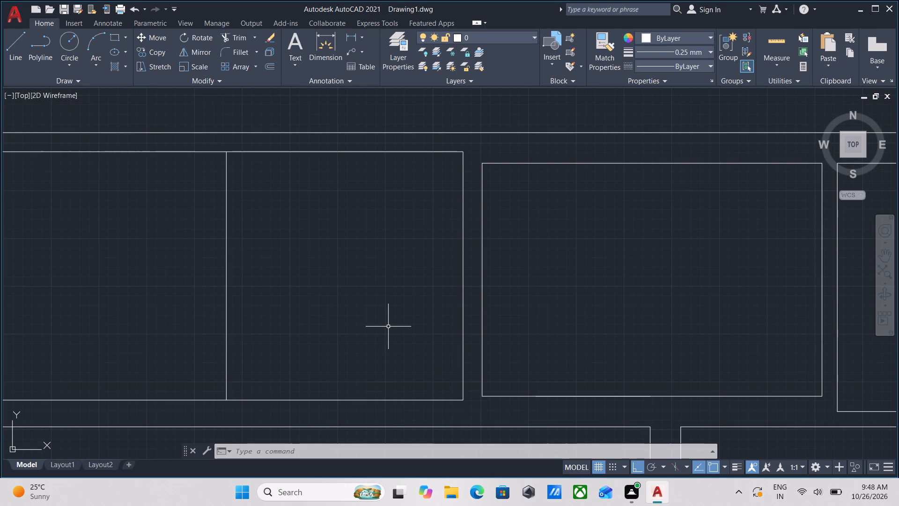
click(258, 266)
click(184, 256)
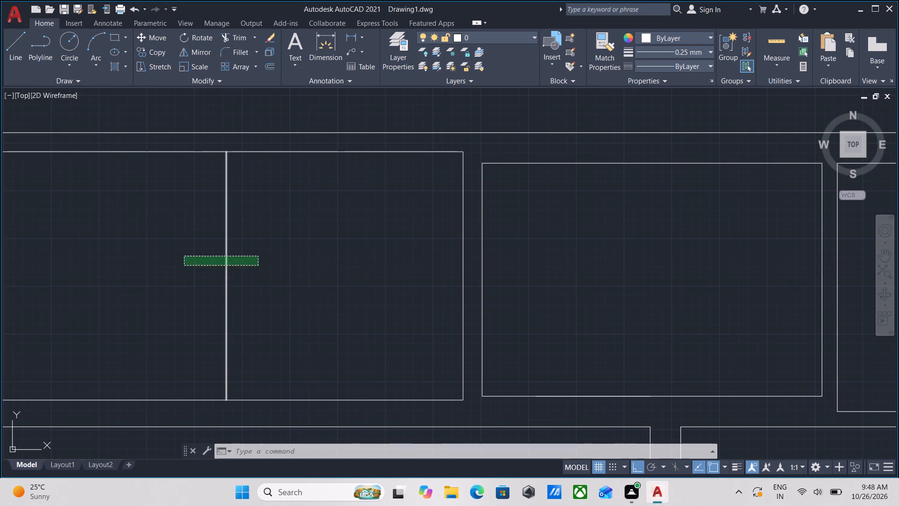
key(o)
key(Return)
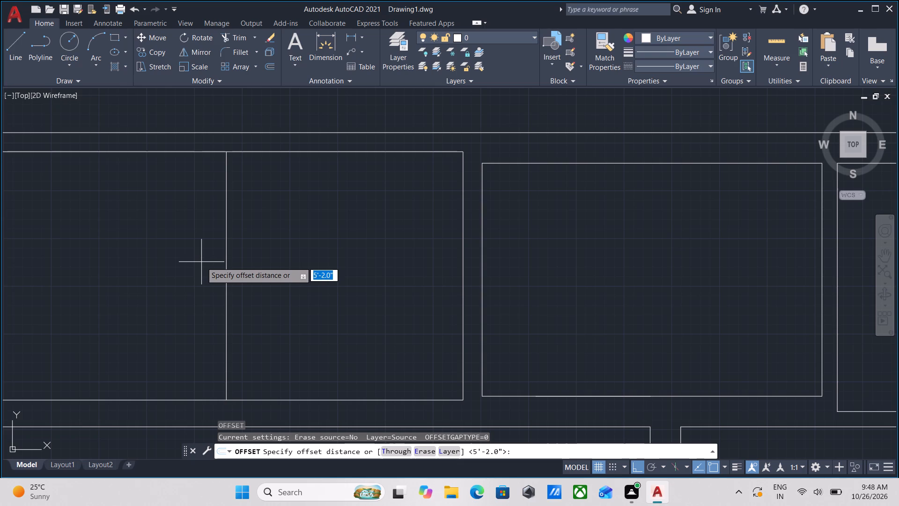
click(223, 275)
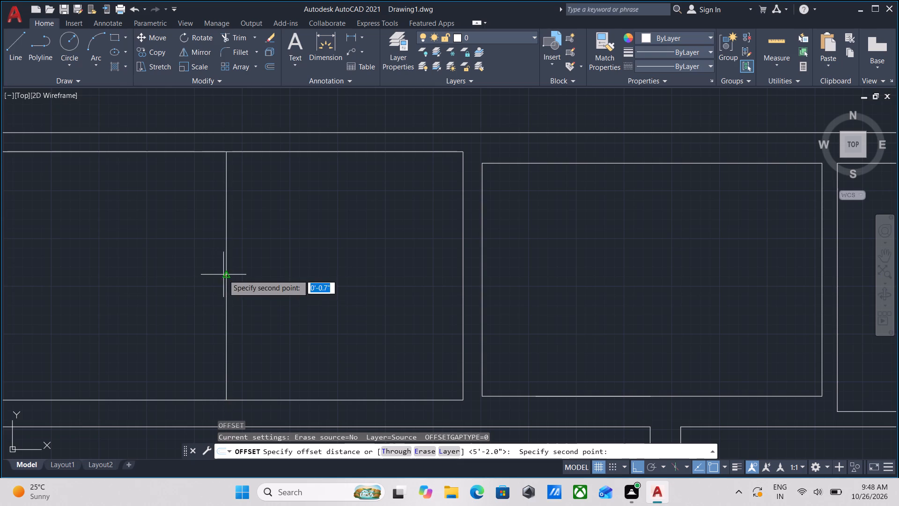
click(198, 275)
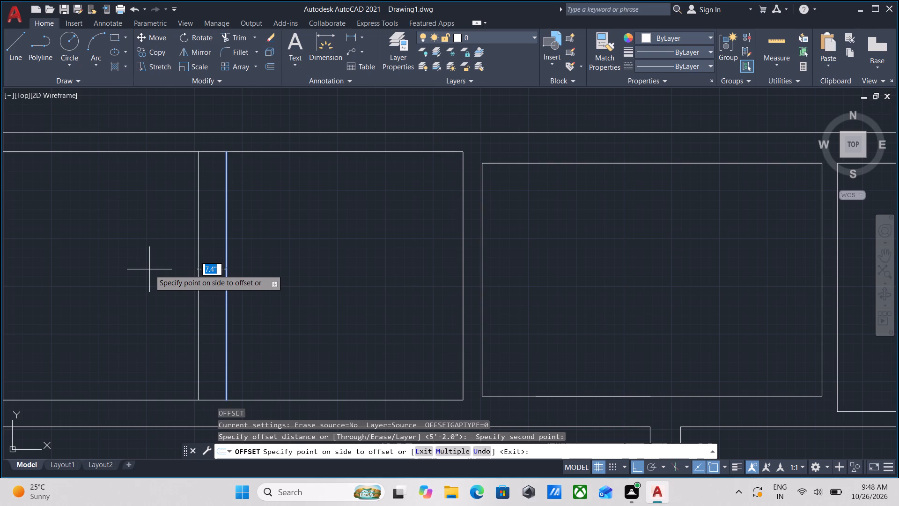
key(8)
key(shift+quotedbl)
key(Return)
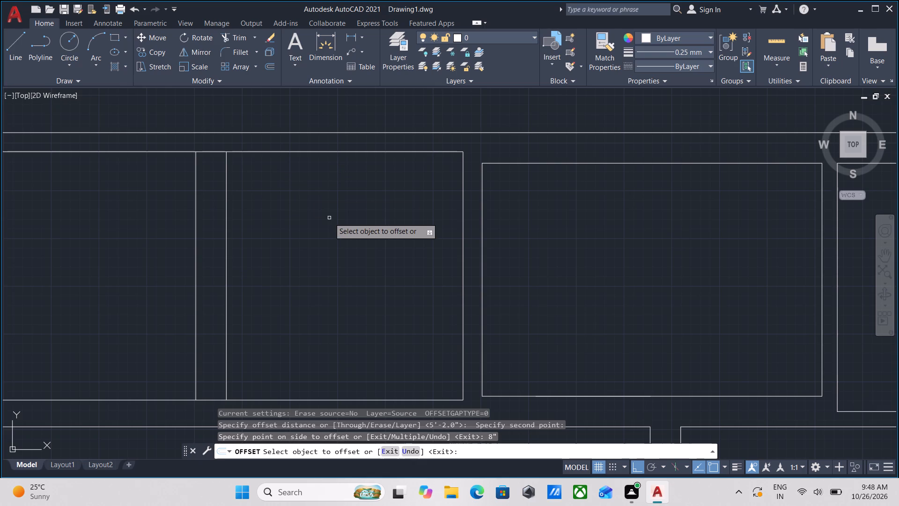
scroll(424, 267, down, 2)
key(Escape)
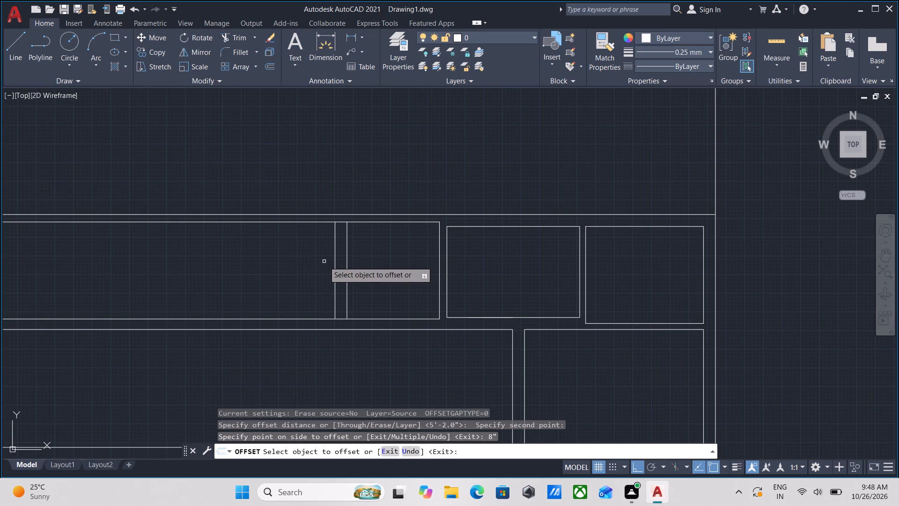
Extend both cross-partition lines at both ends to the far faces of the upper and lower walls.
scroll(324, 261, up, 1)
text(ex)
key(Return)
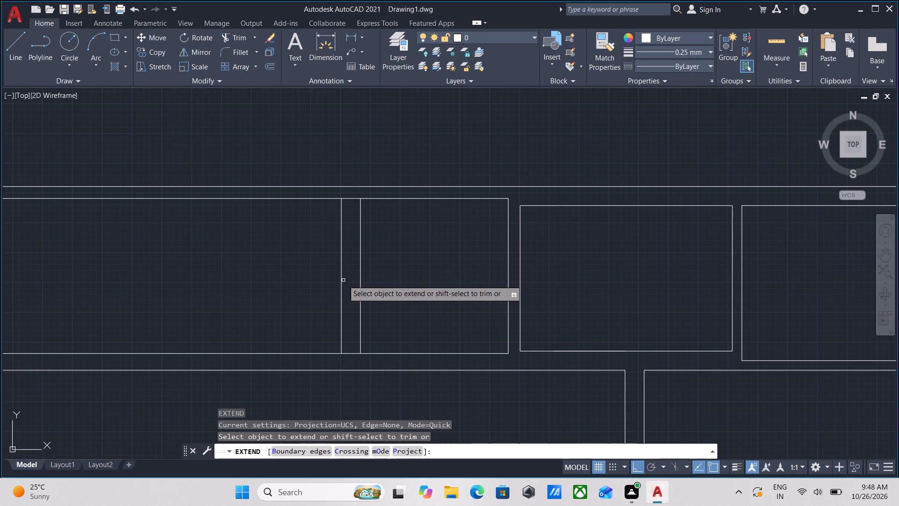
click(340, 292)
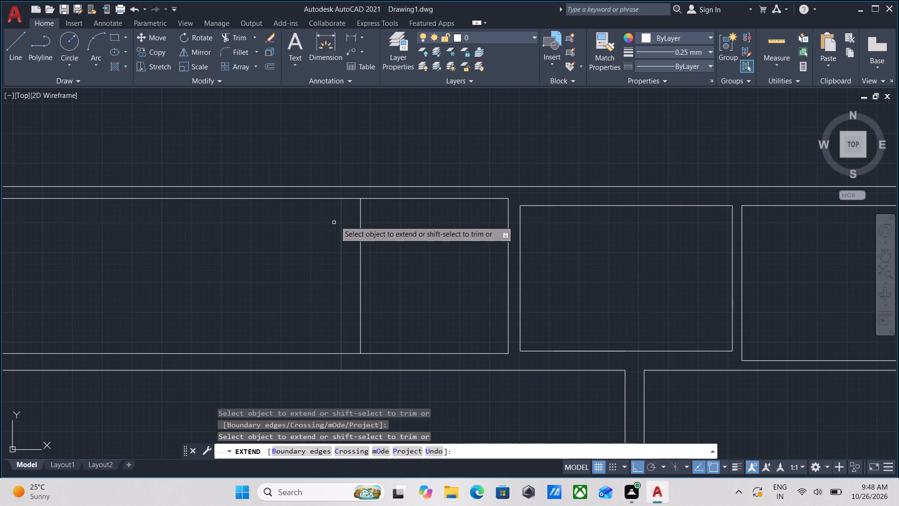
click(341, 223)
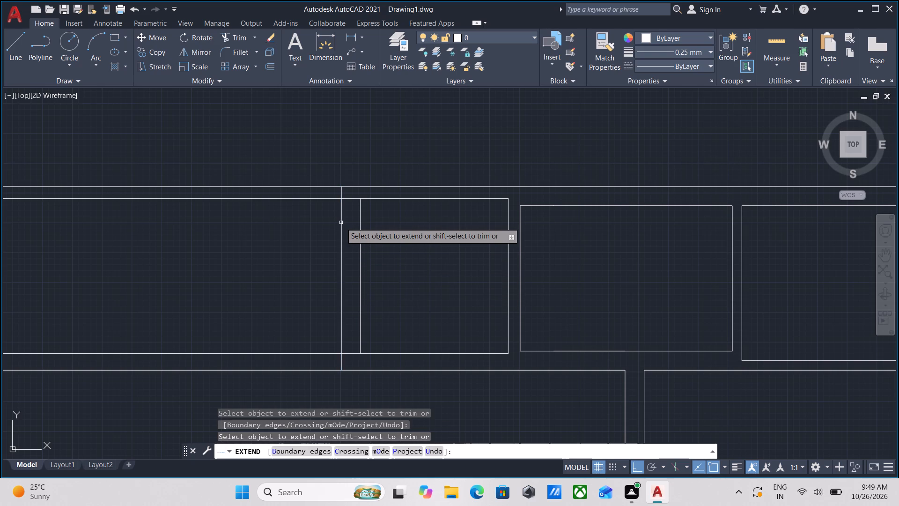
click(361, 341)
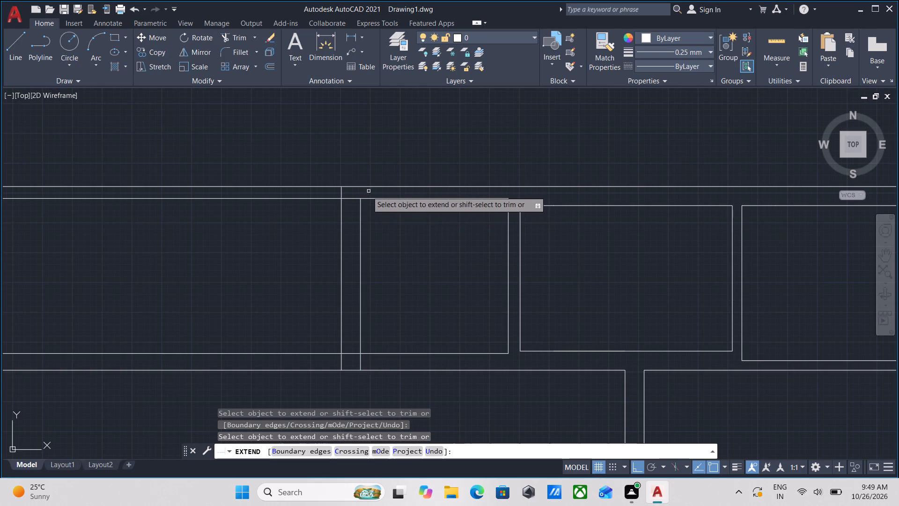
click(360, 209)
key(Escape)
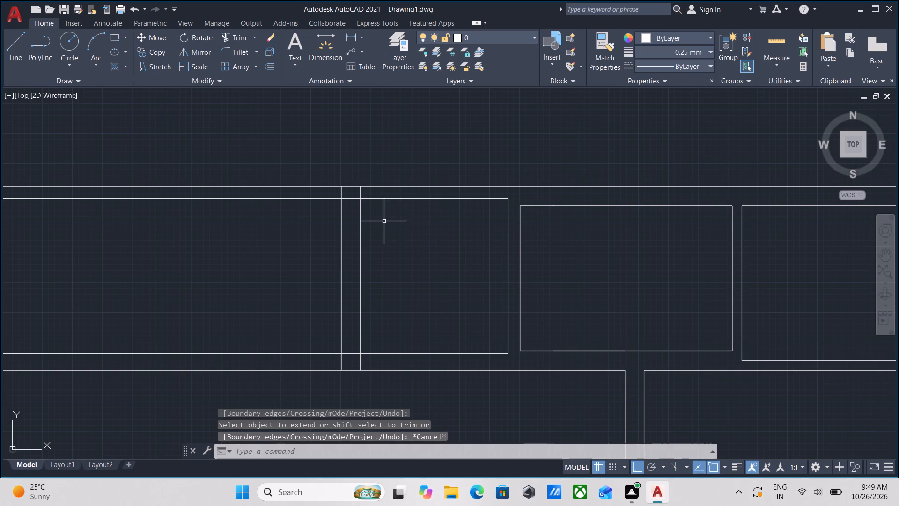
Trim the inner cross-partition line out of the upper wall and the wall's inner face between the two partition lines.
key(t)
text(rr)
key(Return)
scroll(366, 191, up, 2)
key(Escape)
text(tr)
key(Return)
scroll(362, 190, up, 1)
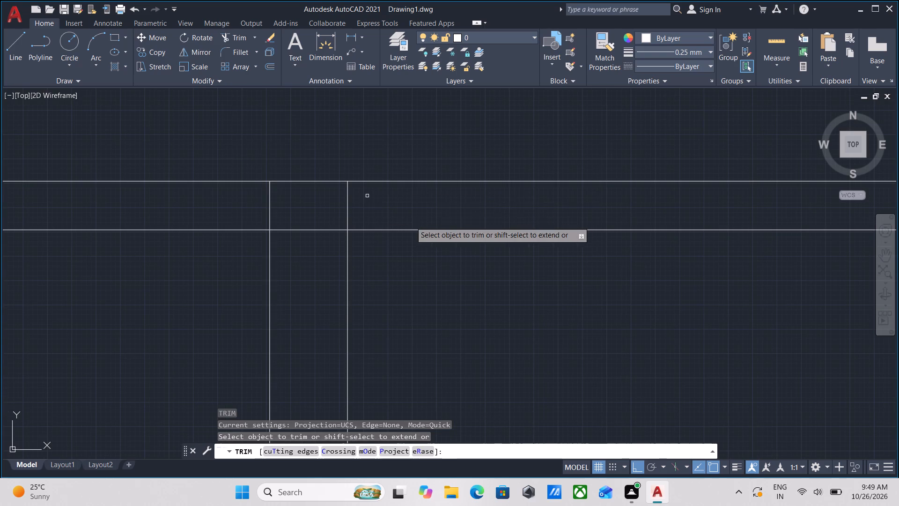
click(427, 193)
click(322, 208)
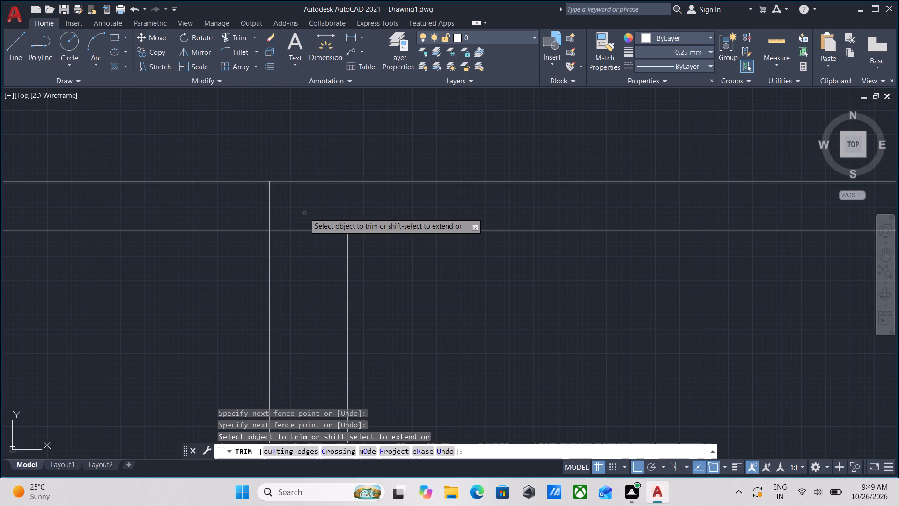
click(304, 213)
click(310, 281)
Trim the lower junction the same way, removing the inner partition stub and the lower wall's inner face between the partition lines.
scroll(310, 281, down, 3)
middle_drag(310, 281, 345, 59)
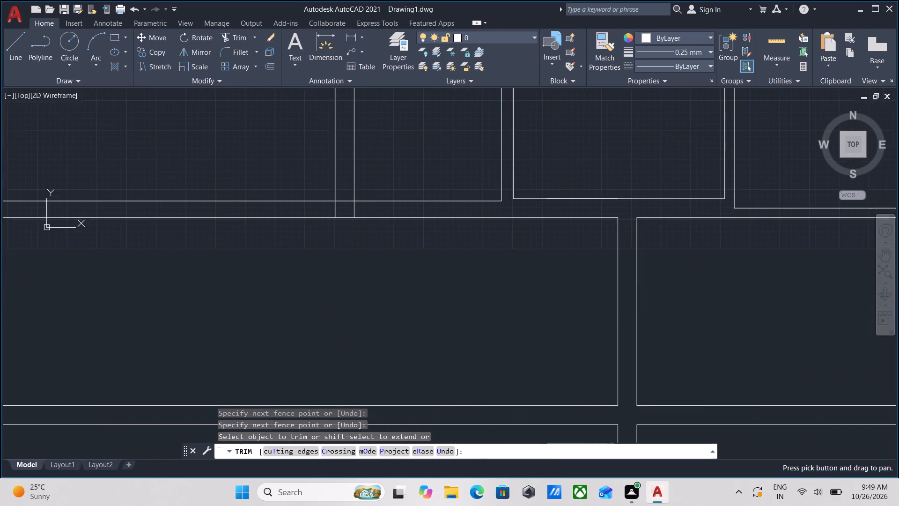
scroll(360, 212, up, 2)
click(376, 205)
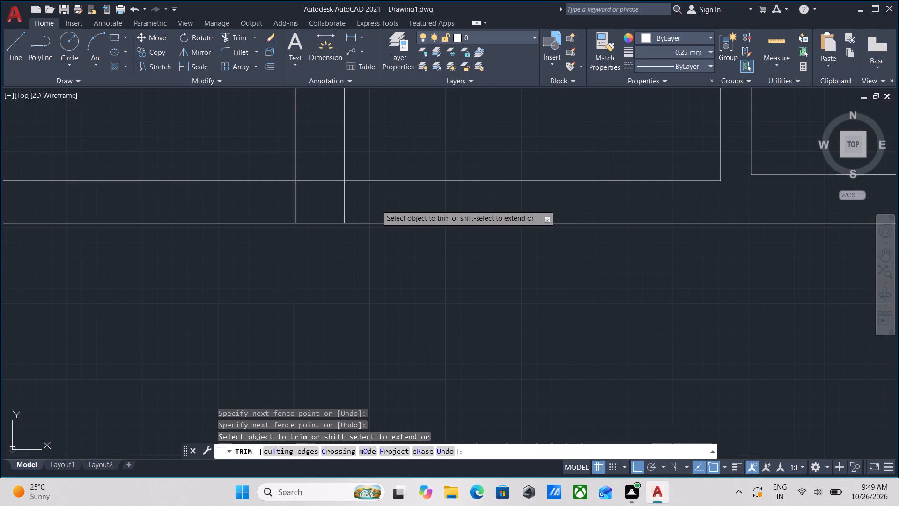
click(322, 205)
click(318, 198)
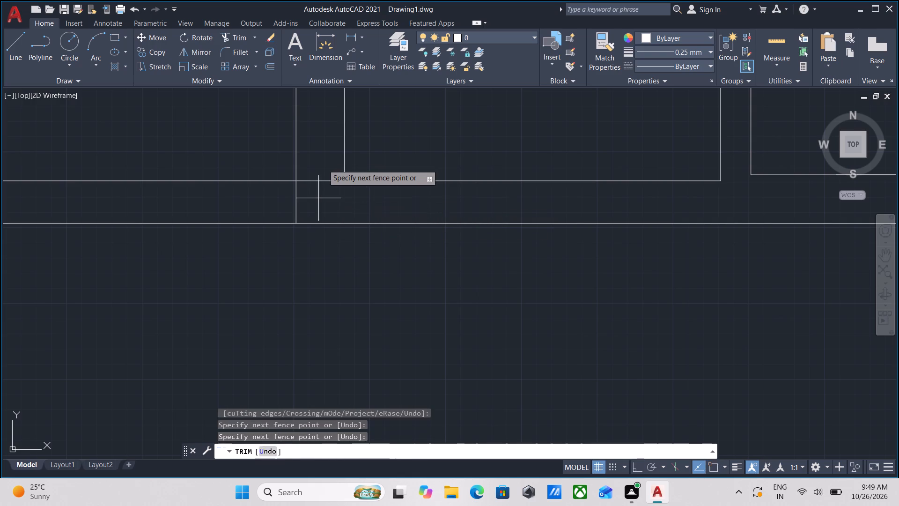
click(328, 157)
Trim away the upper and lower wall lines of the long room beyond the cross-partition's outer face.
scroll(328, 157, down, 3)
middle_drag(282, 235, 317, 341)
scroll(282, 236, down, 1)
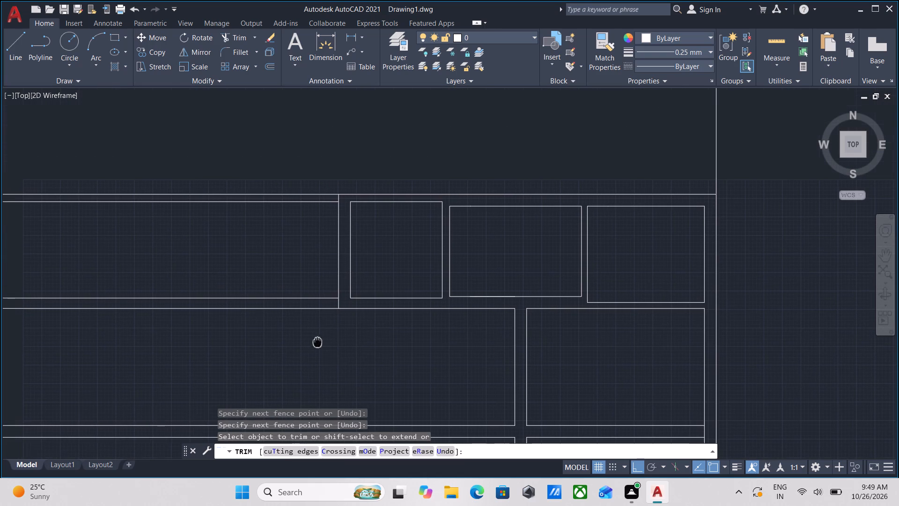
click(304, 316)
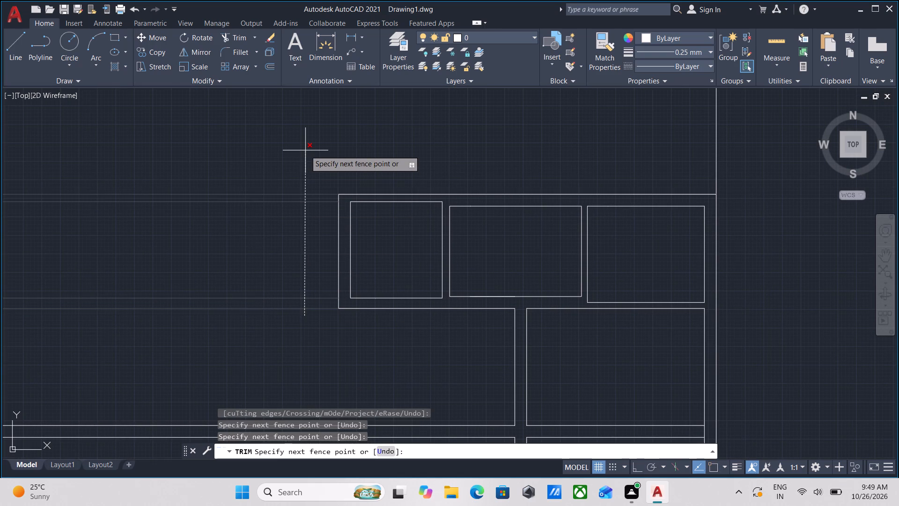
click(305, 150)
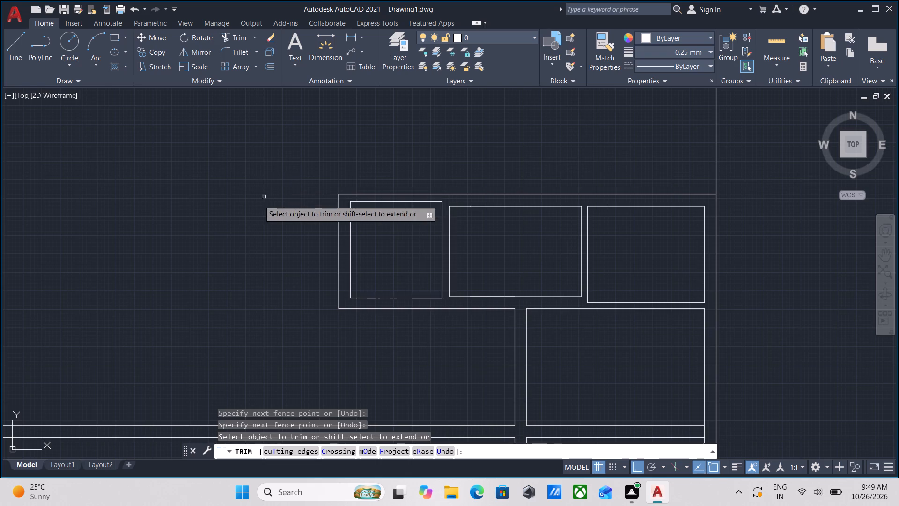
scroll(254, 204, down, 1)
middle_drag(254, 204, 272, 267)
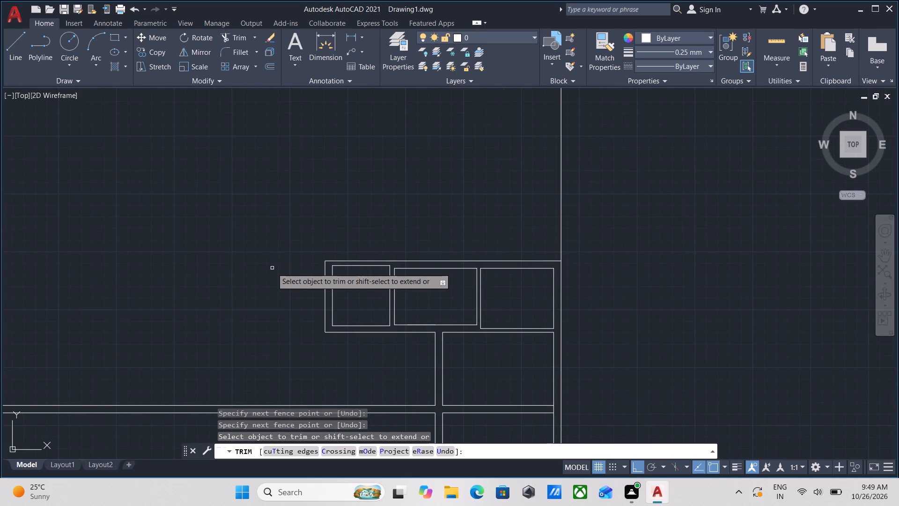
scroll(397, 290, up, 1)
key(Escape)
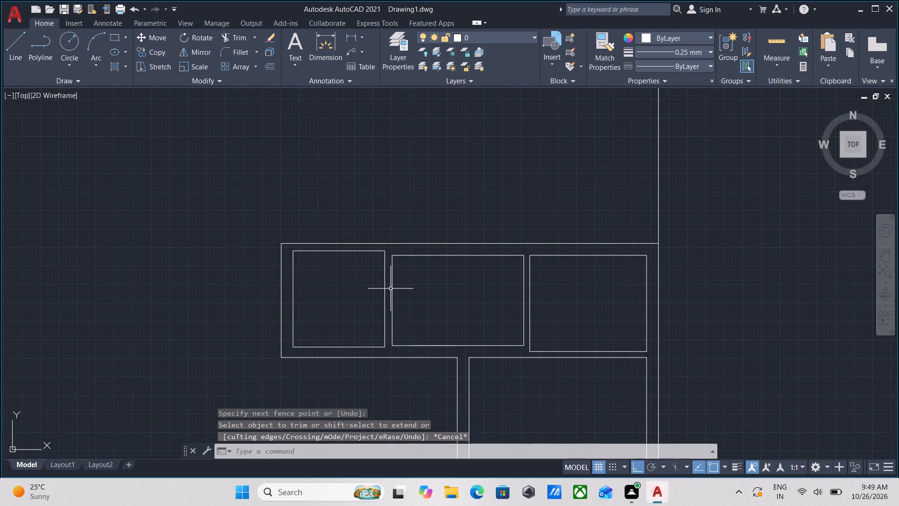
Measure the walls of the small room enclosed by the new cross-partition.
text(mea)
key(Return)
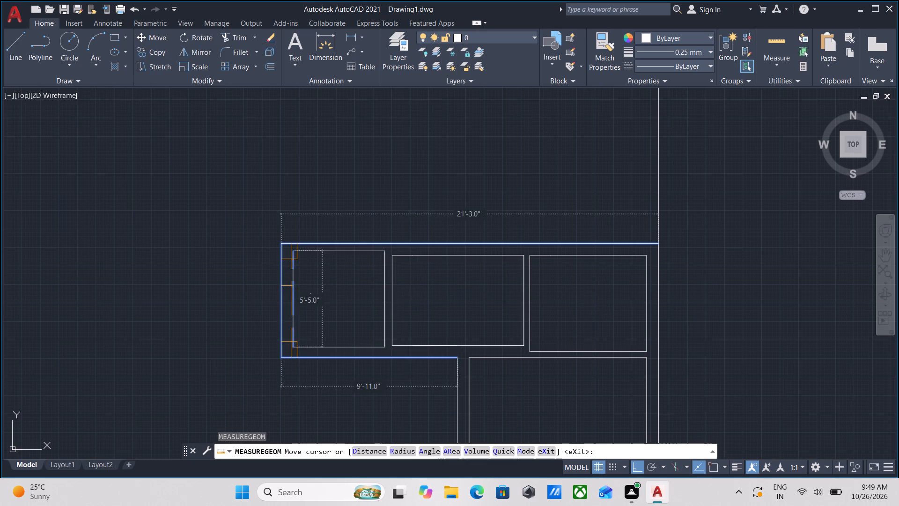
middle_drag(228, 293, 401, 356)
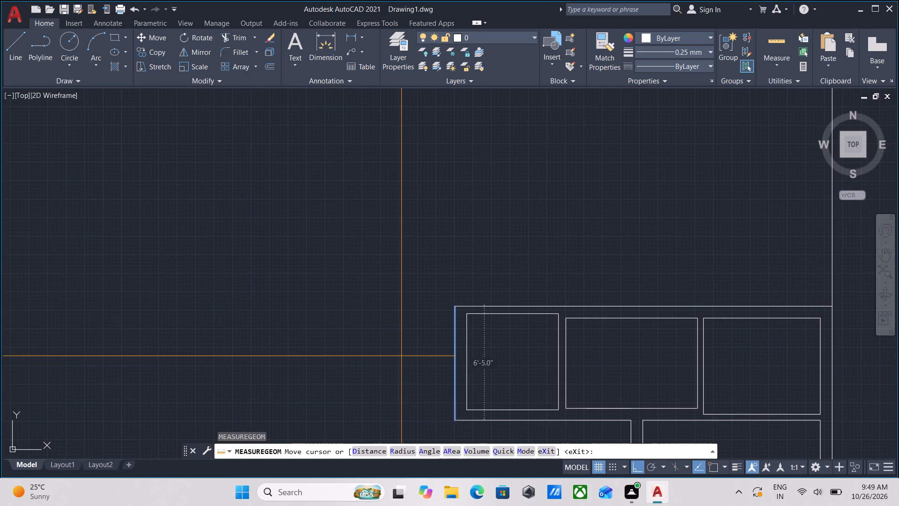
key(Escape)
scroll(468, 366, down, 2)
middle_drag(468, 357, 486, 326)
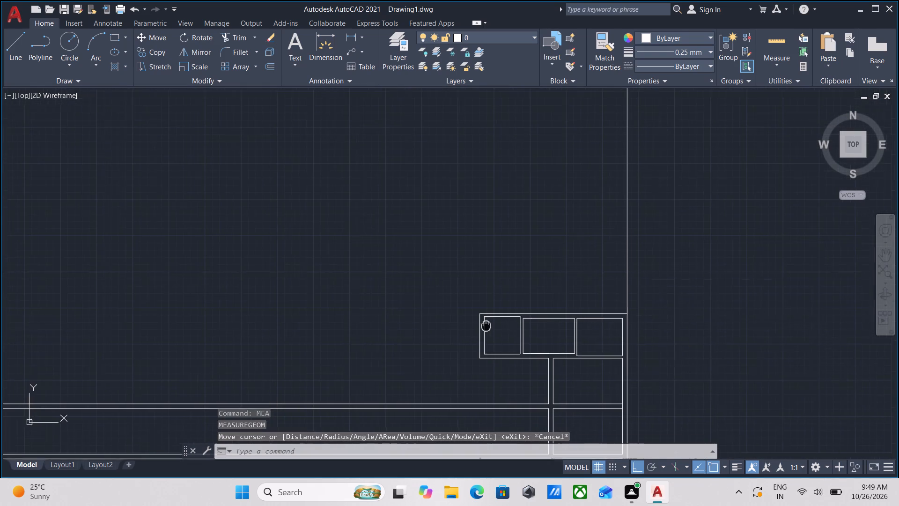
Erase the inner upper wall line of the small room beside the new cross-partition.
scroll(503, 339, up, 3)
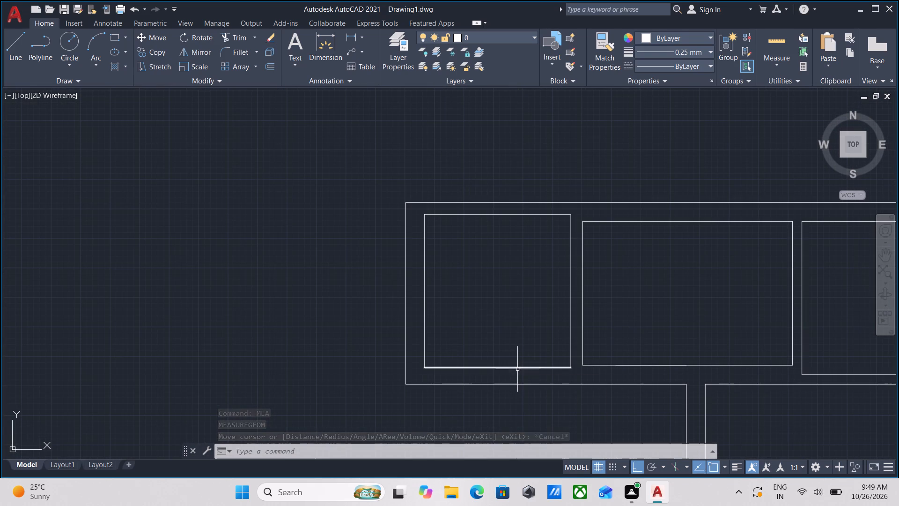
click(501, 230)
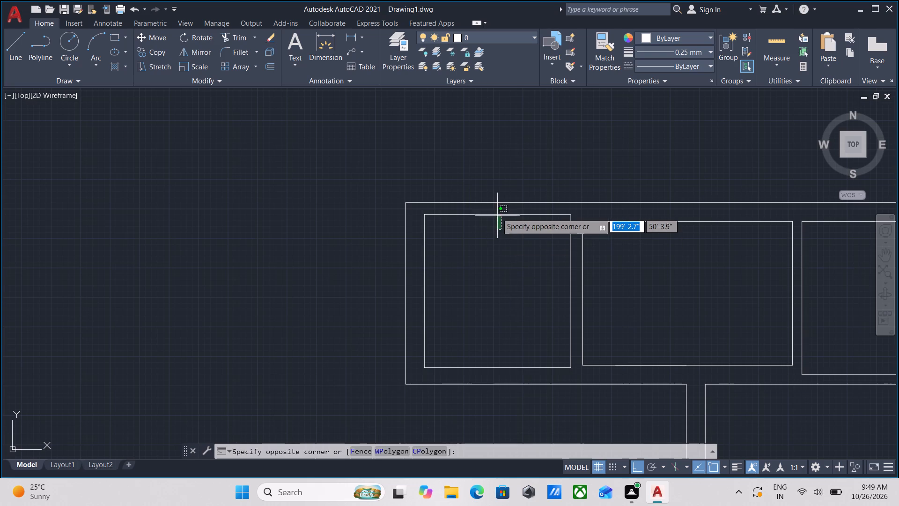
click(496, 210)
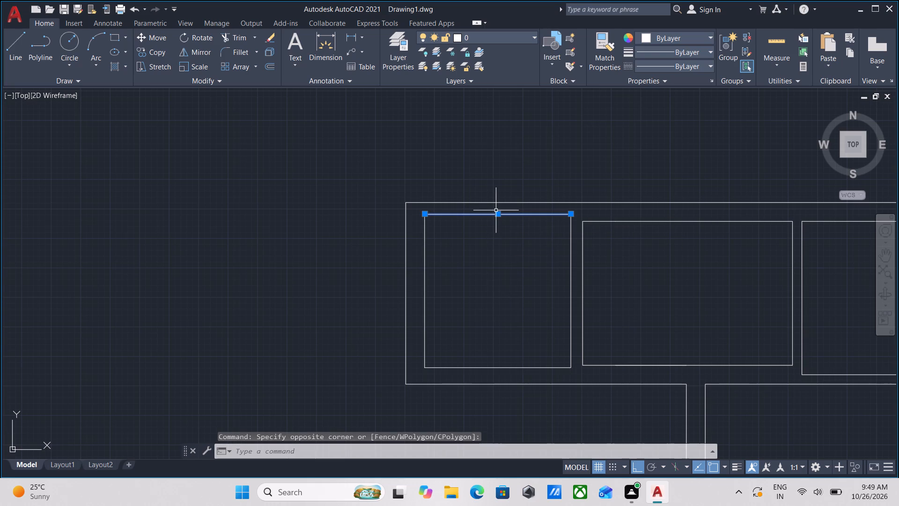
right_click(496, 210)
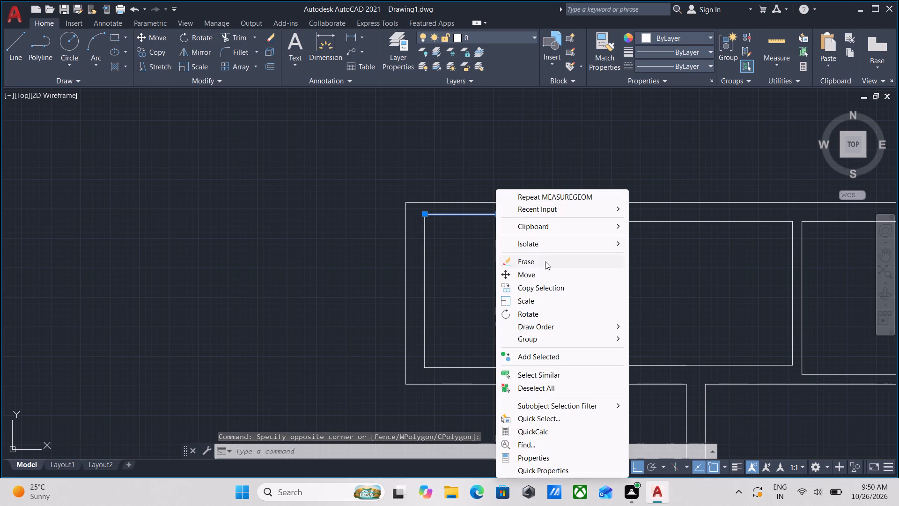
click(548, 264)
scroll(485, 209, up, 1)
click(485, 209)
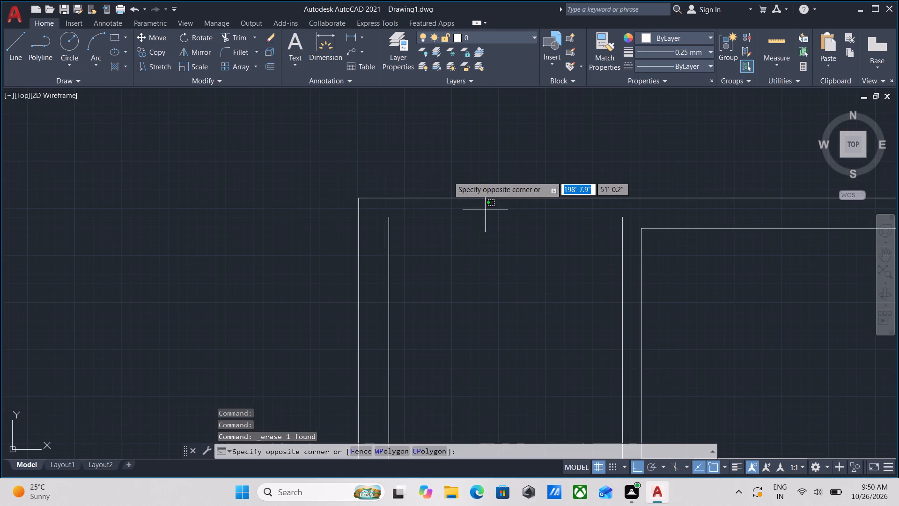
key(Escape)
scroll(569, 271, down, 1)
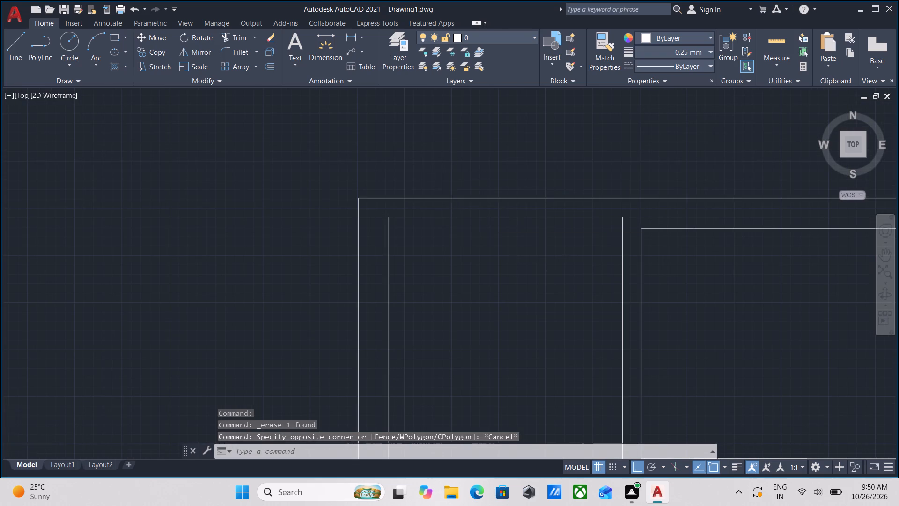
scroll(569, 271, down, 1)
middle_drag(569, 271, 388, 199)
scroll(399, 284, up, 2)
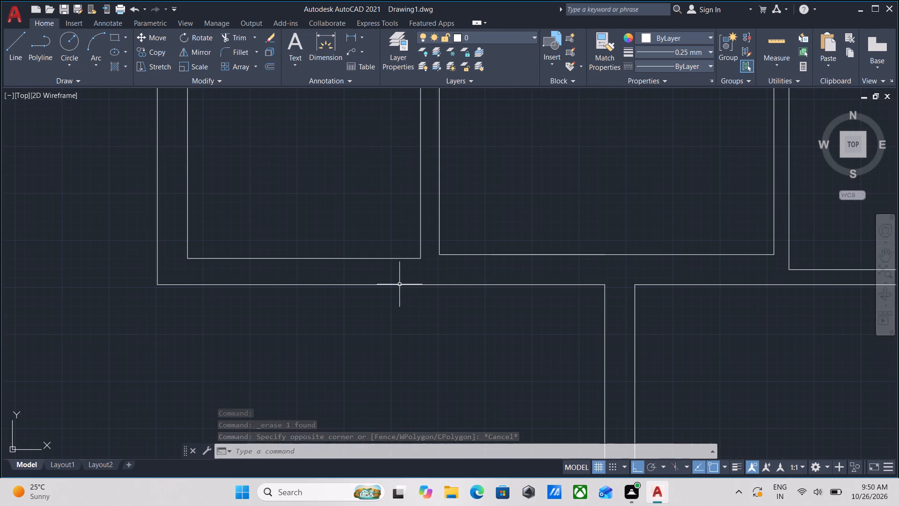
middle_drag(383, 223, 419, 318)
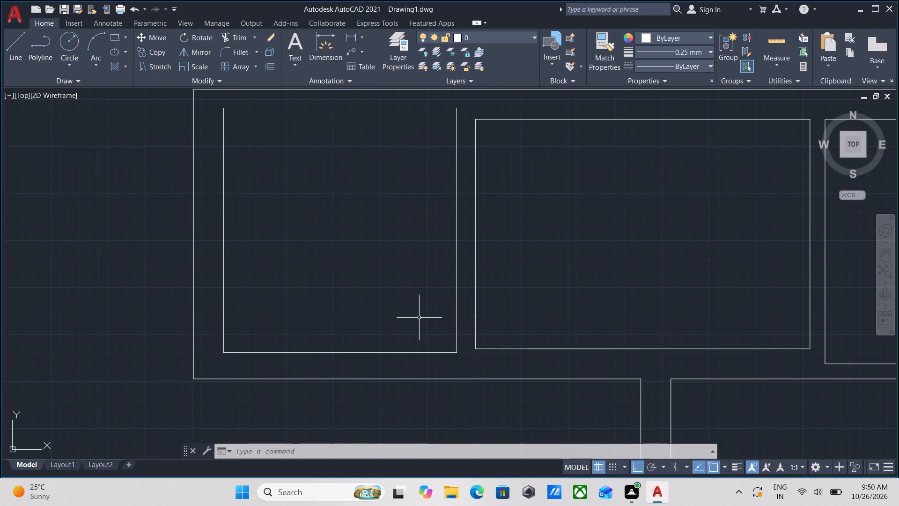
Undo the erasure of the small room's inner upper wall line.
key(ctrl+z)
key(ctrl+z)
Extend the inner line of the right outer wall in the three-room row up to the upper outer wall line.
scroll(486, 308, down, 2)
middle_drag(486, 308, 481, 336)
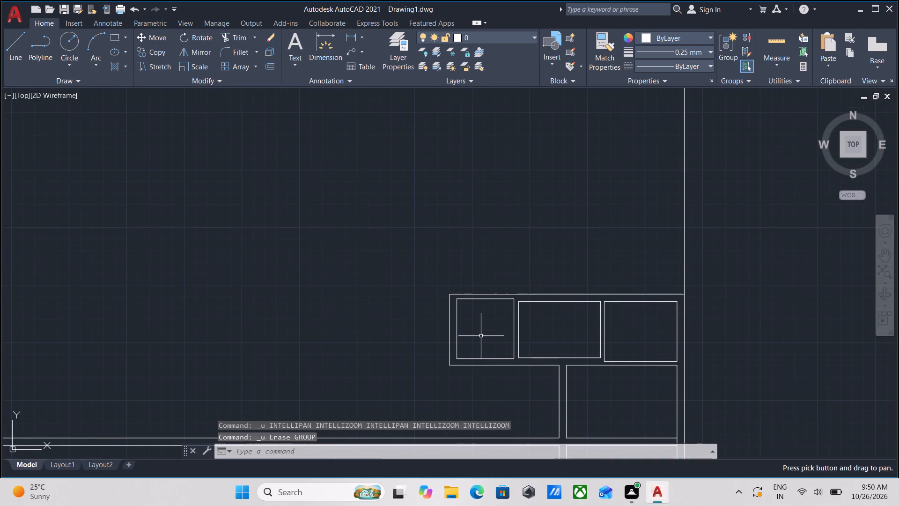
scroll(496, 299, down, 1)
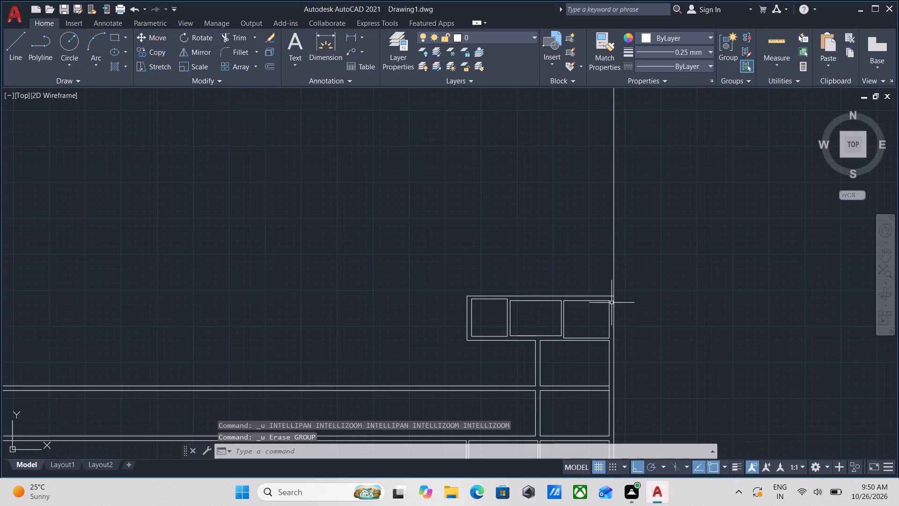
middle_drag(607, 305, 371, 325)
scroll(379, 306, up, 2)
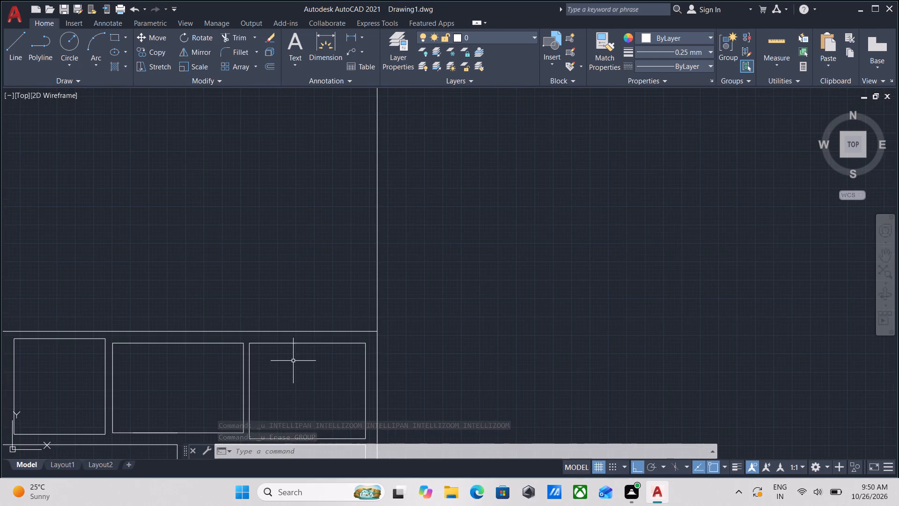
scroll(293, 361, up, 1)
scroll(293, 361, down, 1)
middle_drag(293, 361, 316, 346)
scroll(353, 337, down, 1)
middle_click(353, 337)
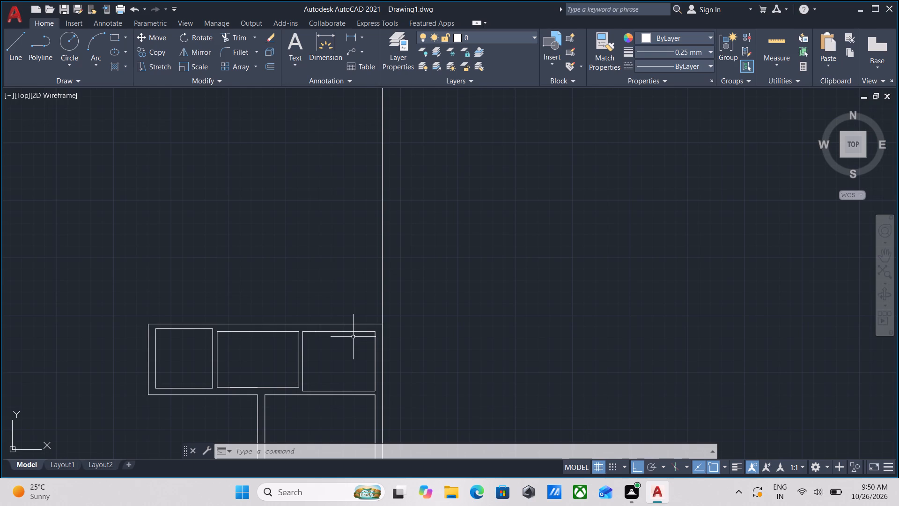
text(ex)
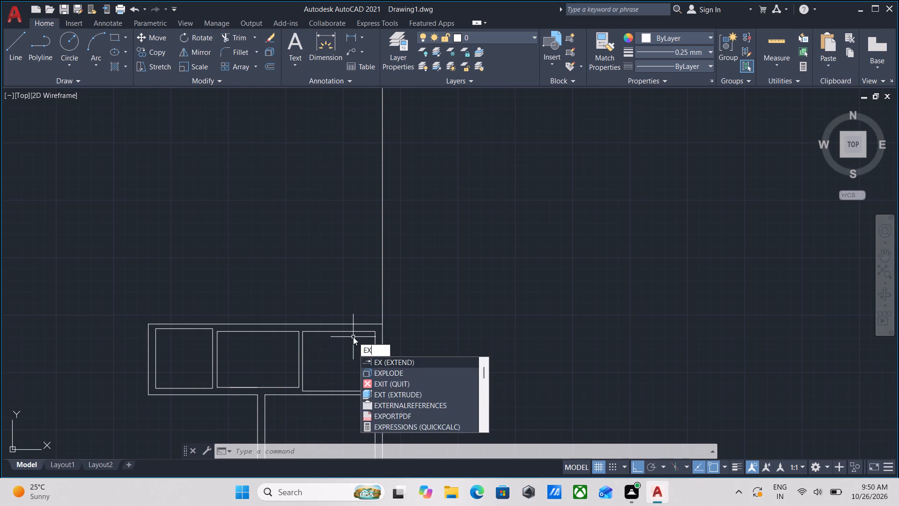
key(Return)
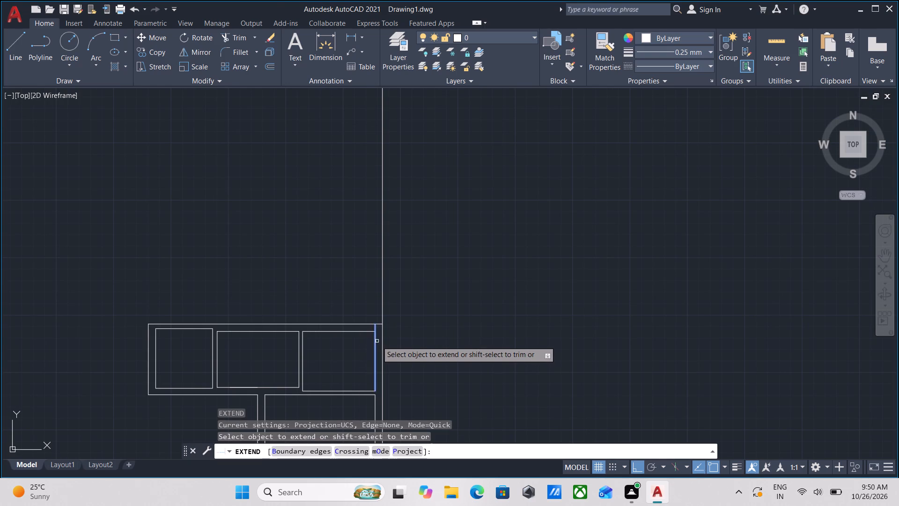
click(375, 348)
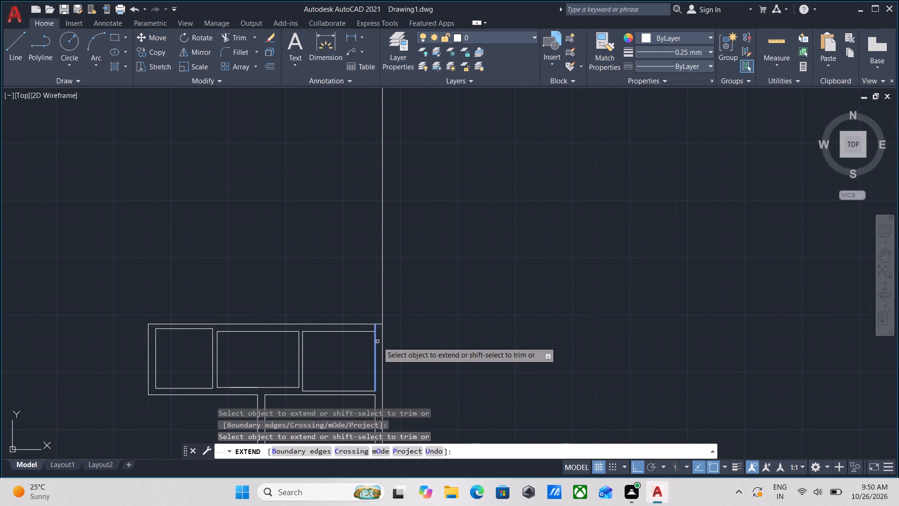
scroll(377, 342, down, 3)
scroll(377, 335, up, 5)
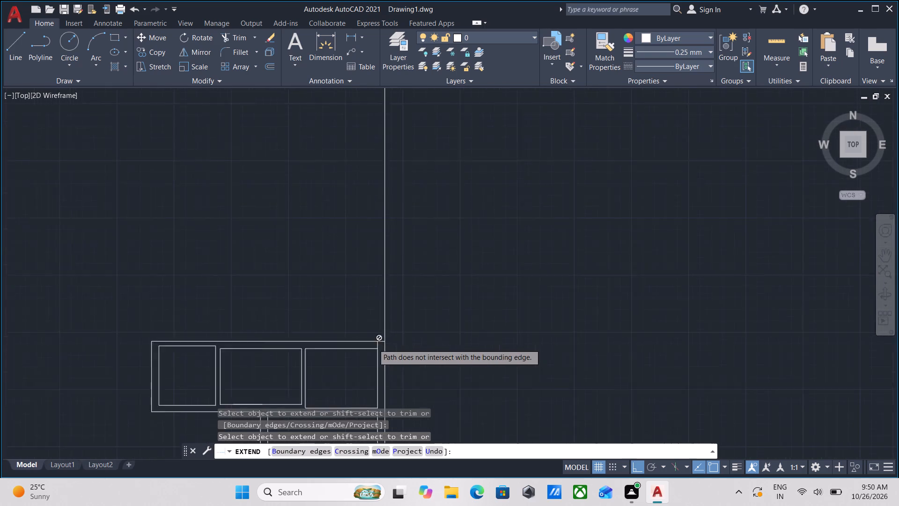
scroll(373, 344, down, 5)
middle_drag(361, 359, 375, 293)
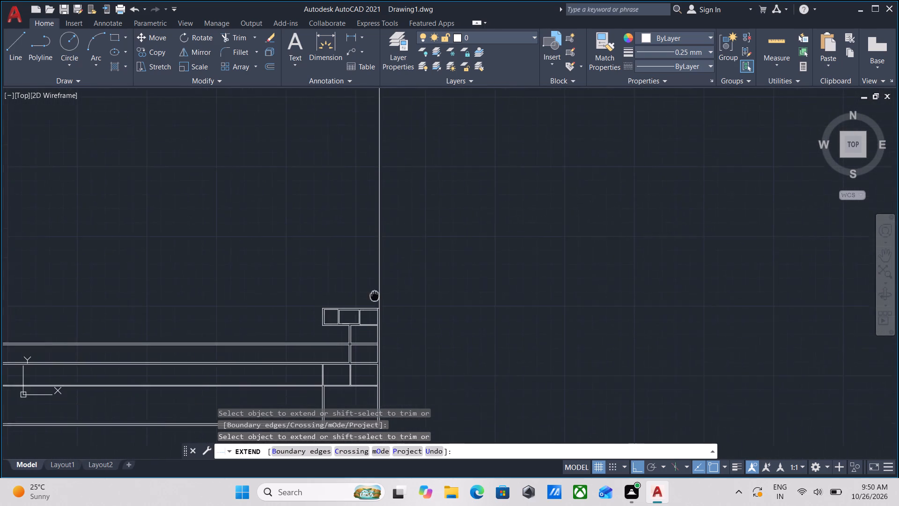
scroll(366, 317, up, 2)
key(Escape)
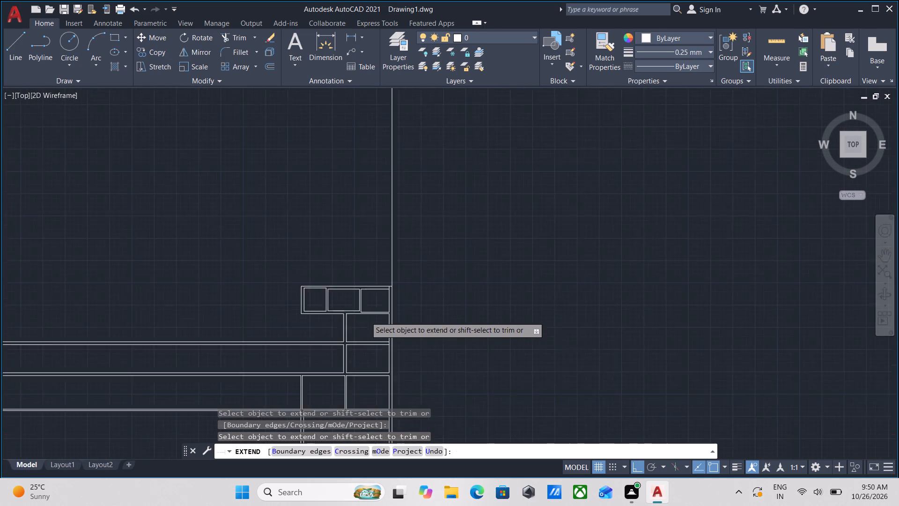
Offset the upper outer wall line of the three-room row 8' upward.
scroll(345, 295, up, 2)
middle_drag(431, 296, 429, 326)
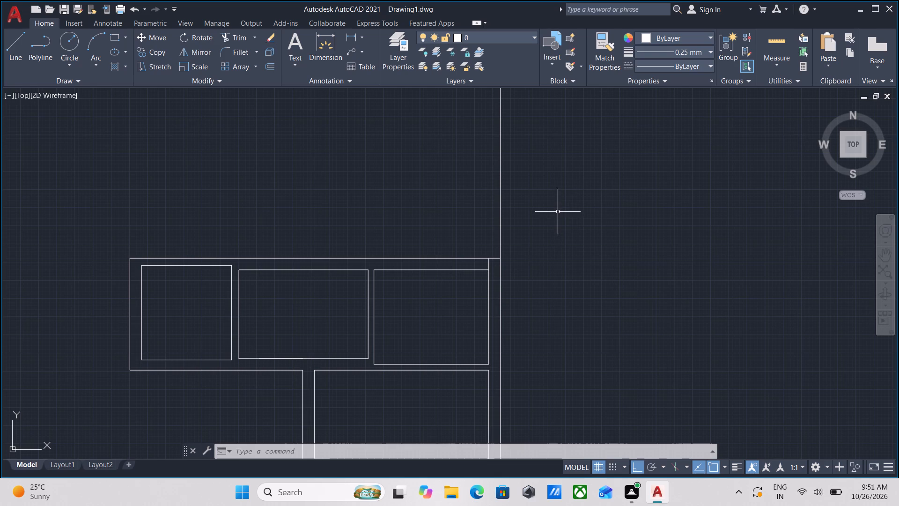
scroll(541, 198, up, 2)
scroll(399, 302, down, 1)
middle_drag(404, 304, 444, 304)
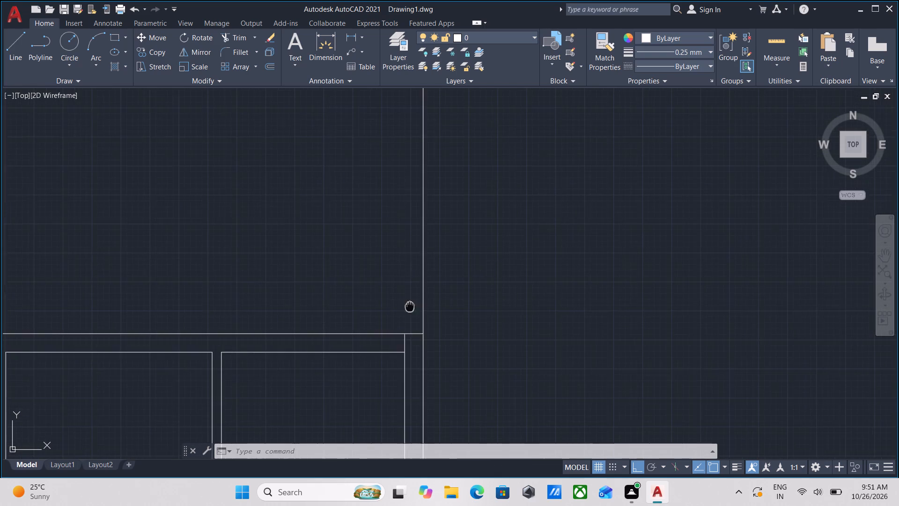
middle_drag(444, 304, 485, 299)
click(438, 337)
click(409, 304)
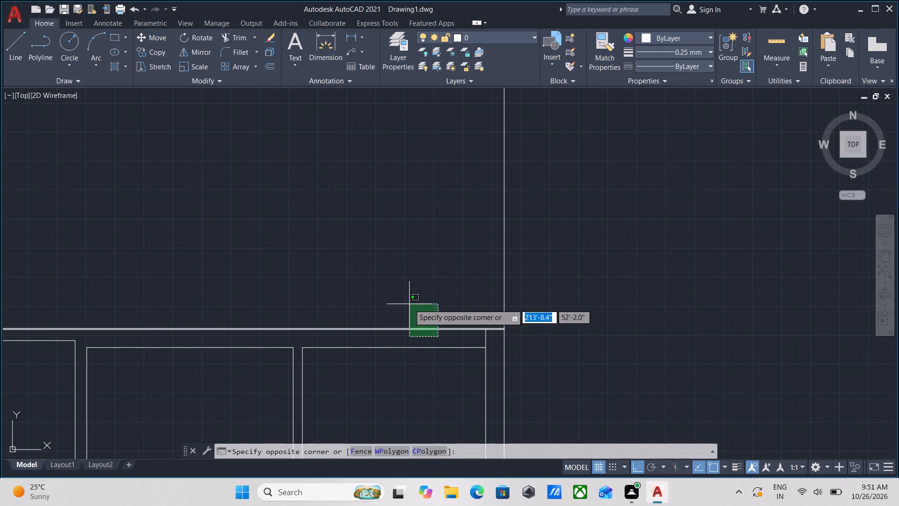
key(o)
key(Return)
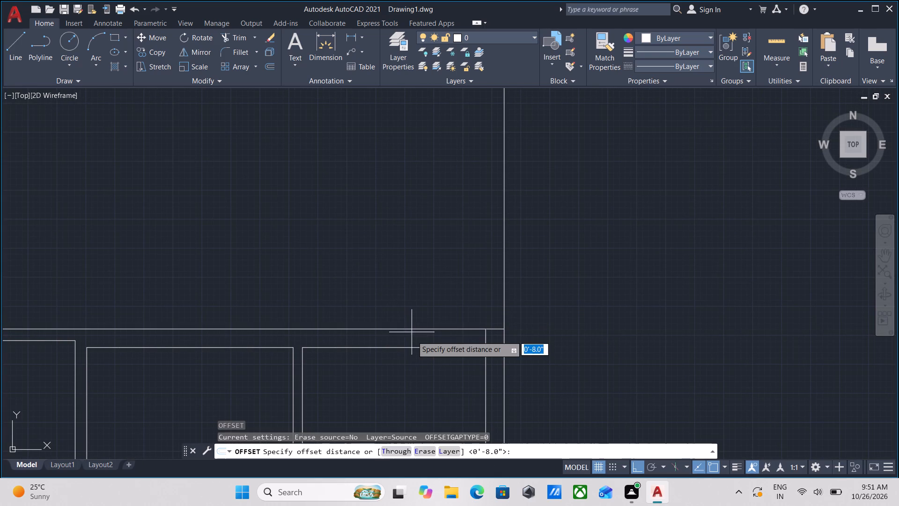
click(412, 329)
click(411, 233)
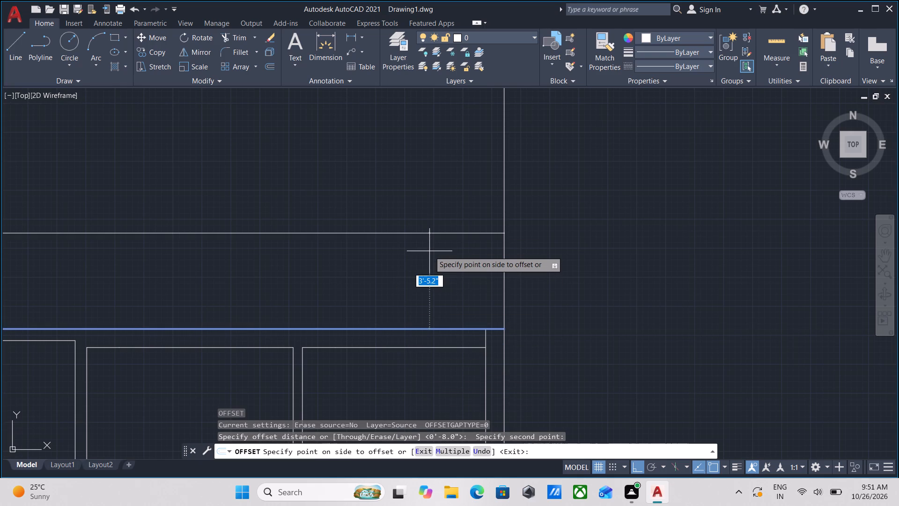
text(8')
key(Return)
scroll(429, 251, down, 2)
middle_drag(429, 251, 431, 255)
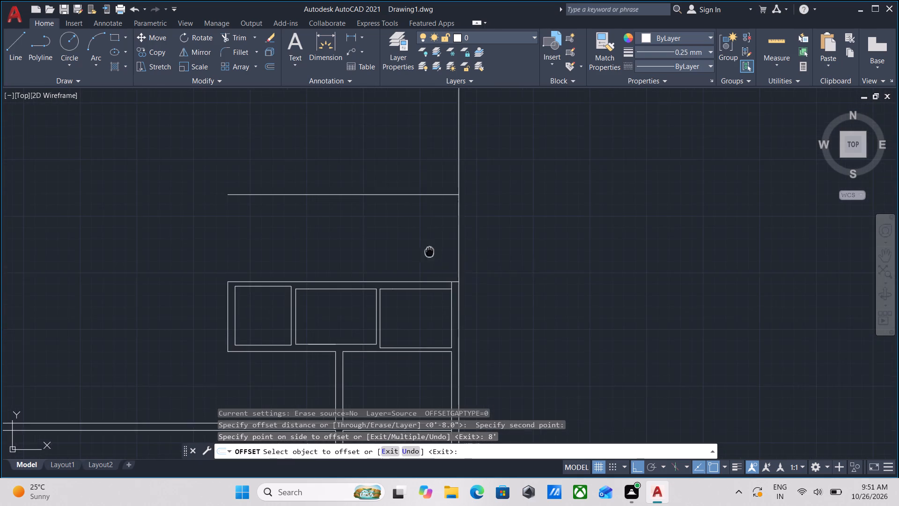
middle_drag(431, 255, 462, 309)
key(Escape)
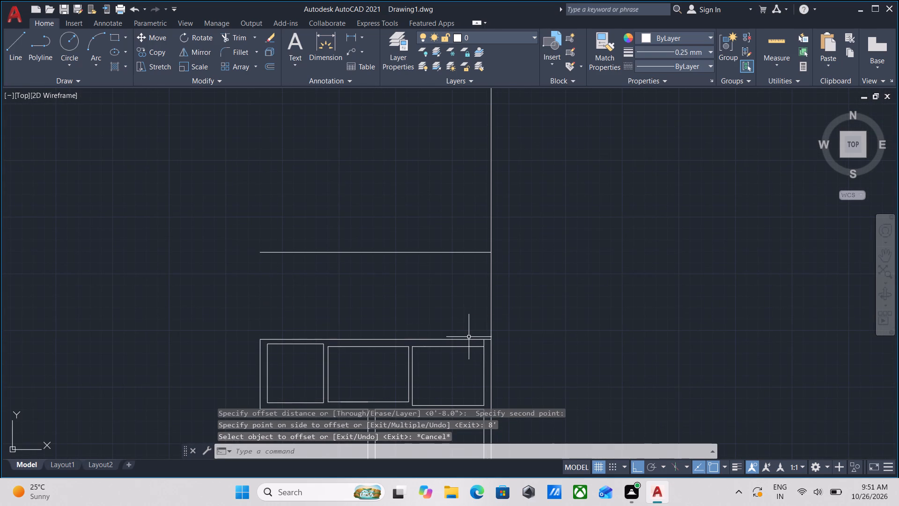
Extend the inner line of the right outer wall up to the new horizontal line above the three-room row.
key(e)
key(x)
key(Return)
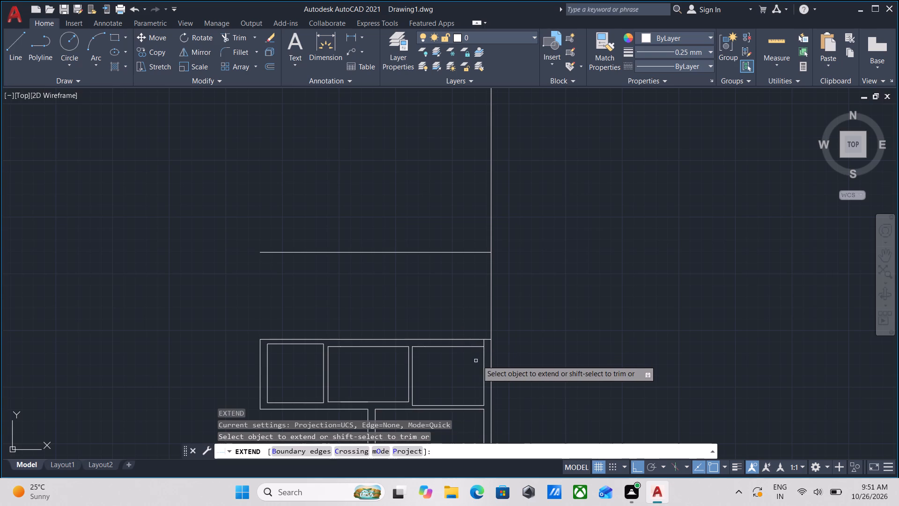
scroll(479, 360, up, 1)
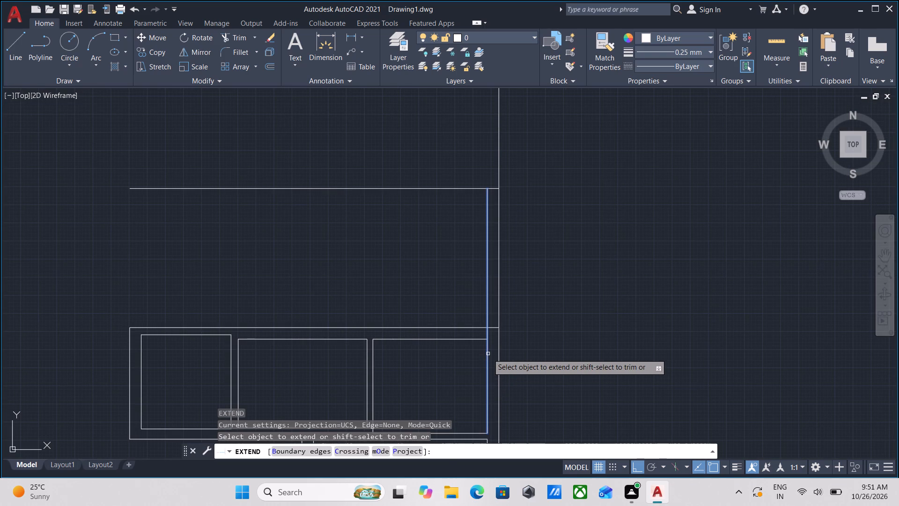
click(488, 354)
middle_drag(420, 206, 458, 231)
scroll(420, 206, down, 1)
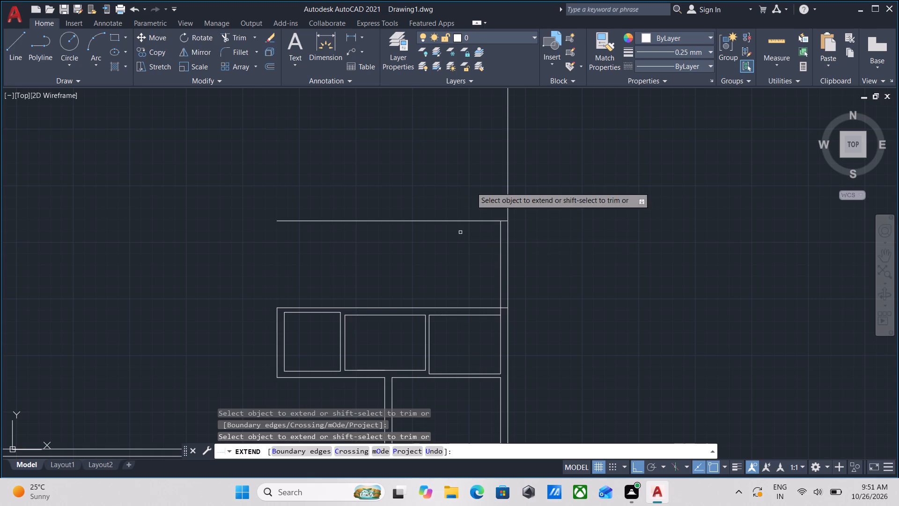
click(460, 220)
key(Escape)
Offset the new horizontal line 8" upward to form the upper wall's second face.
scroll(437, 233, down, 1)
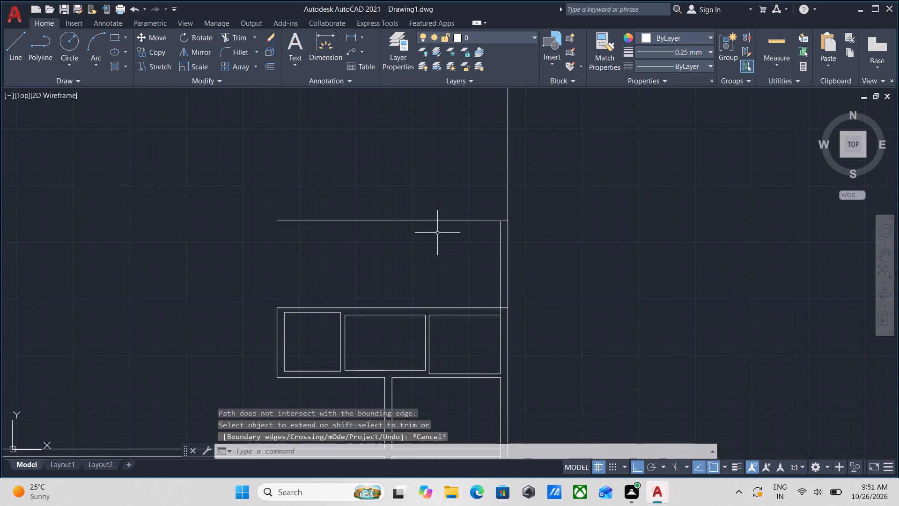
click(437, 233)
click(420, 195)
key(o)
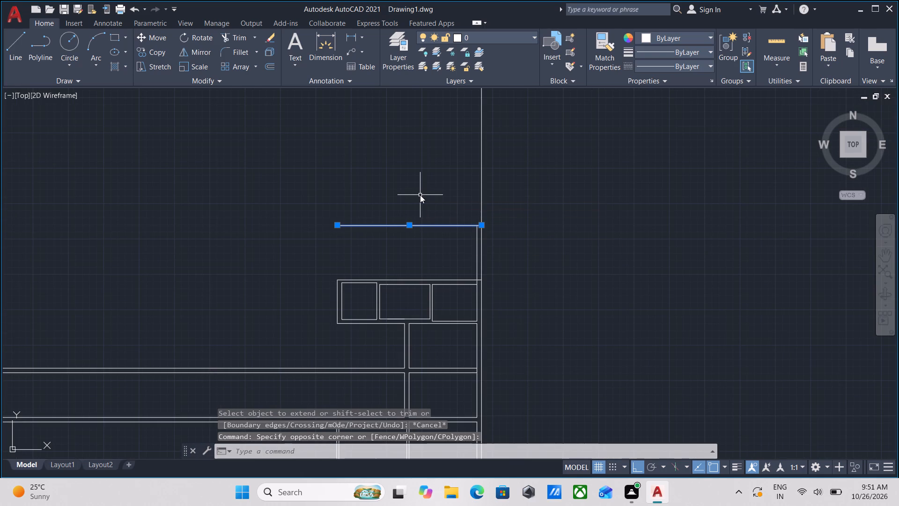
key(Return)
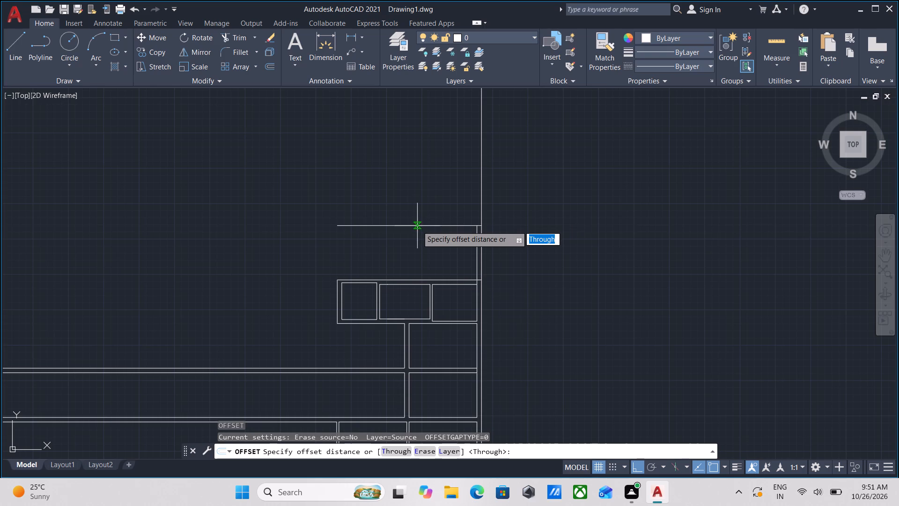
click(417, 226)
click(416, 201)
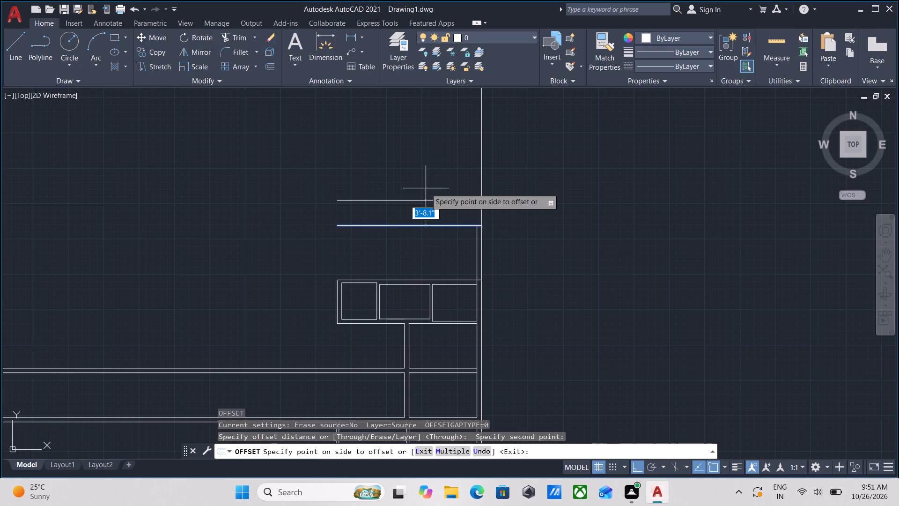
key(8)
key(Return)
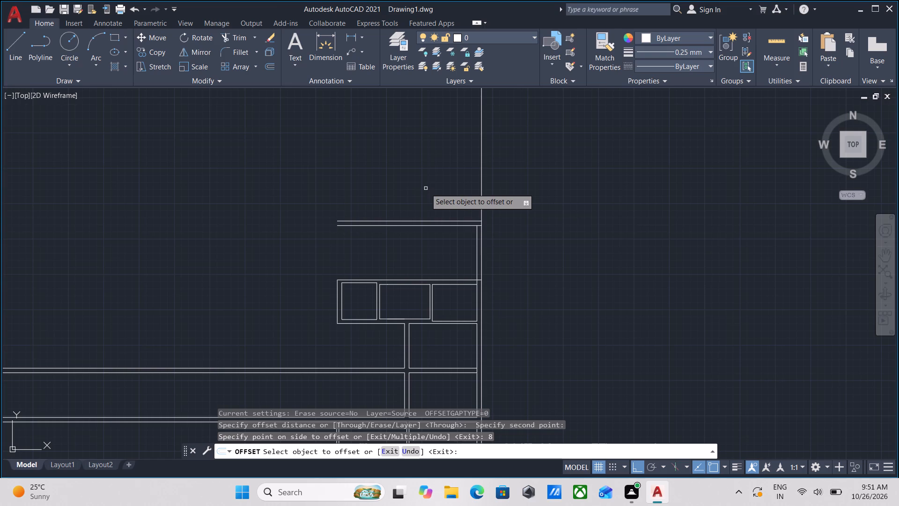
scroll(485, 229, up, 1)
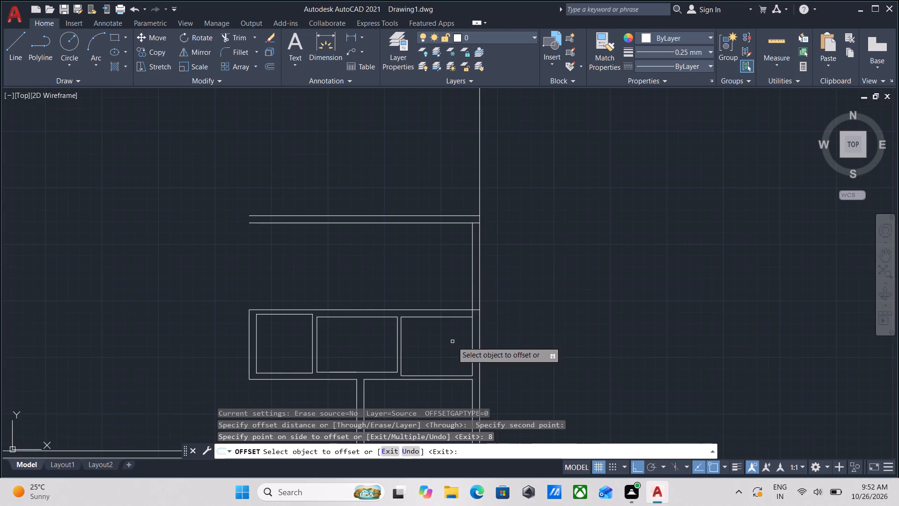
scroll(454, 336, up, 1)
key(Escape)
Trim the wall lines crossing the junctions of the right outer wall with the new upper wall and the three-room row's upper wall.
scroll(479, 188, down, 1)
middle_drag(466, 199, 426, 237)
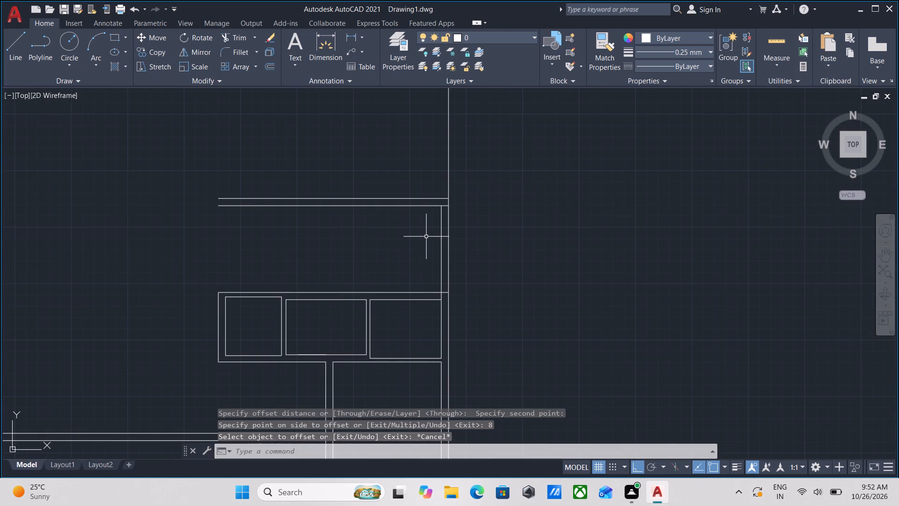
text(tr)
key(Return)
scroll(436, 217, up, 3)
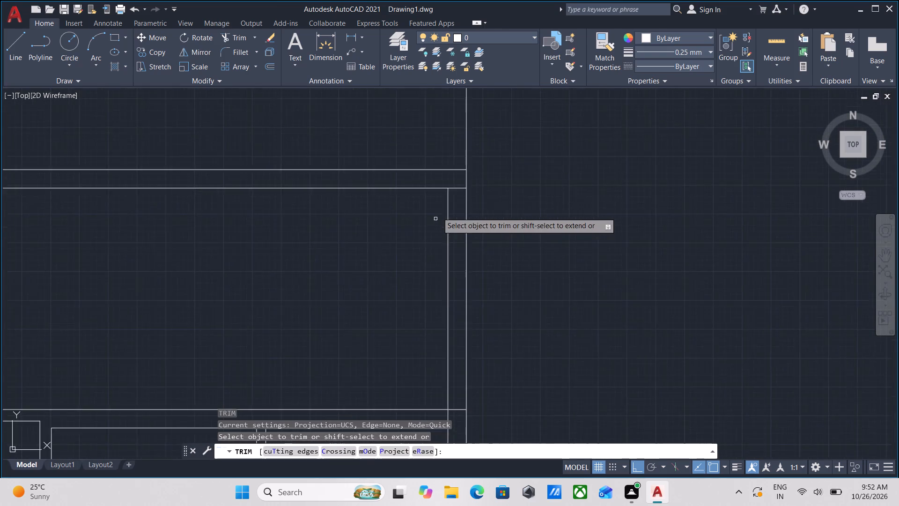
scroll(440, 209, up, 1)
click(472, 181)
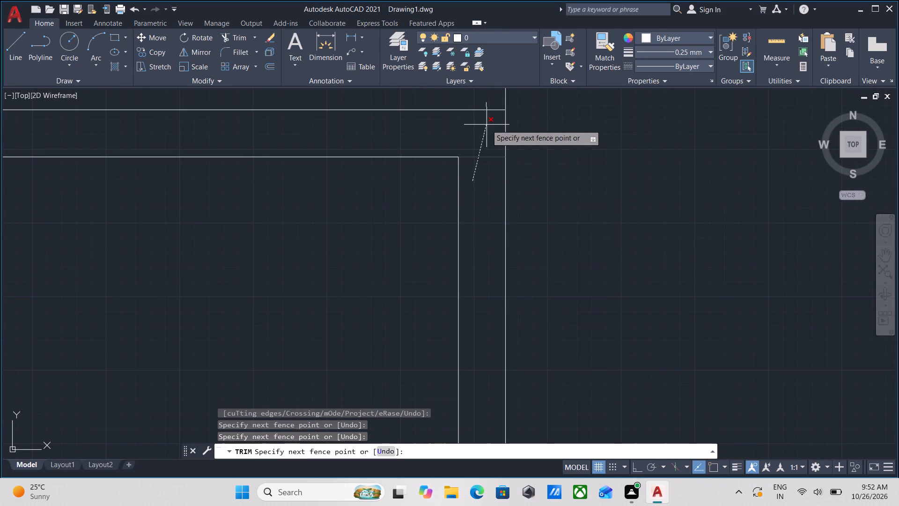
click(486, 125)
scroll(486, 125, down, 3)
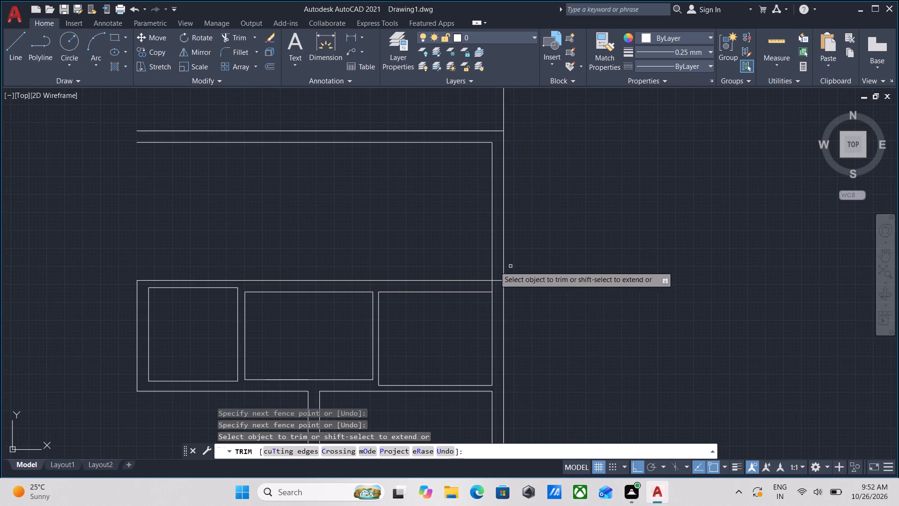
scroll(490, 303, up, 3)
click(483, 231)
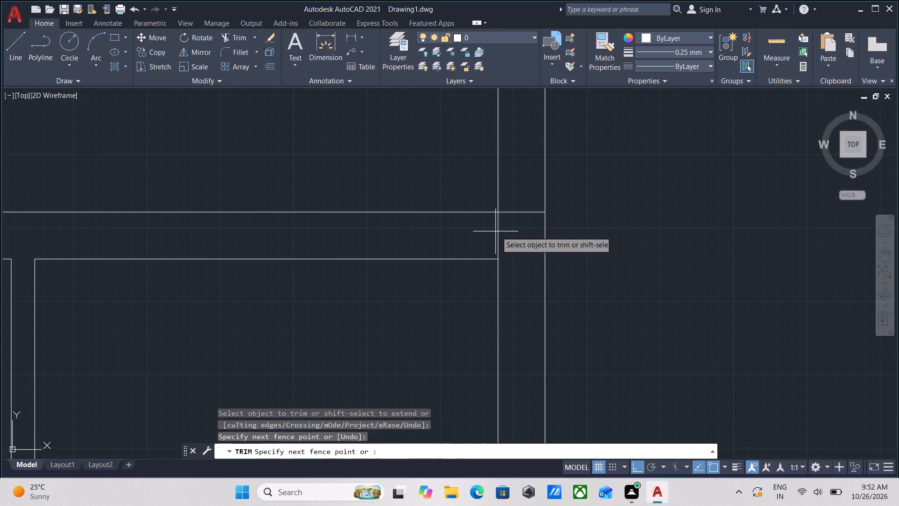
click(507, 230)
click(513, 248)
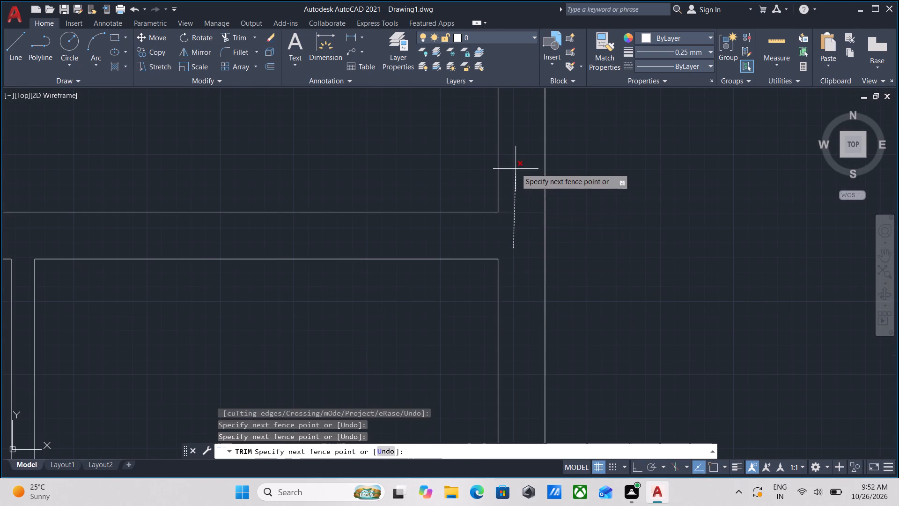
click(516, 168)
scroll(516, 168, down, 4)
middle_drag(516, 168, 510, 237)
key(Escape)
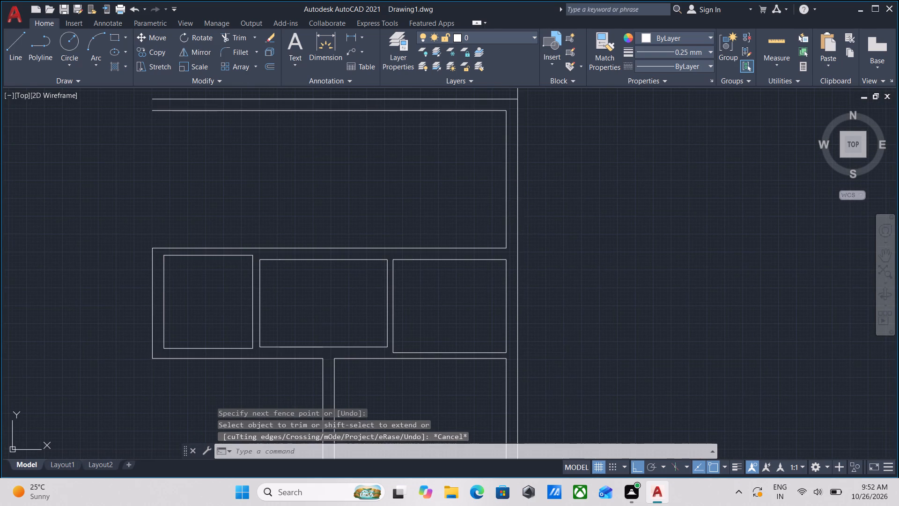
Offset the right outer wall's inner line 3'10" into the new room above the three-room row.
click(510, 205)
click(484, 181)
key(o)
key(Return)
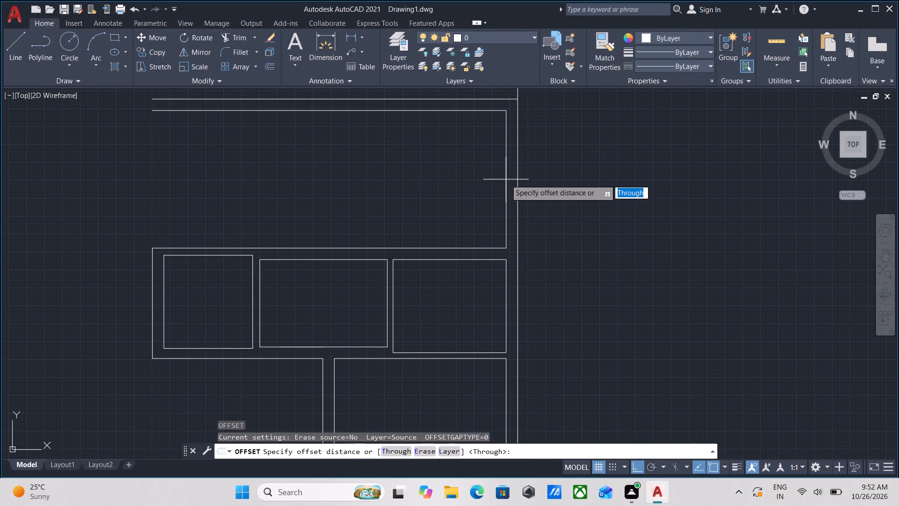
click(506, 179)
click(429, 177)
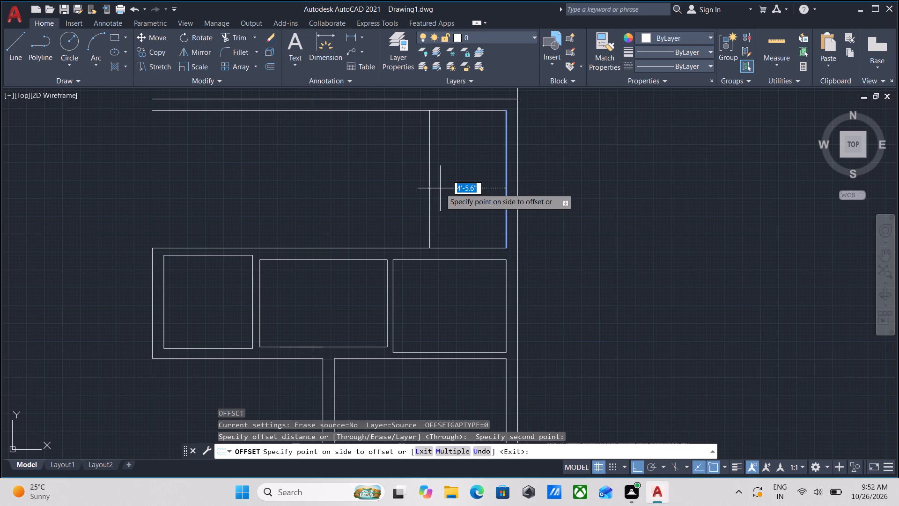
key(3)
text('10)
key(shift+quotedbl)
key(Return)
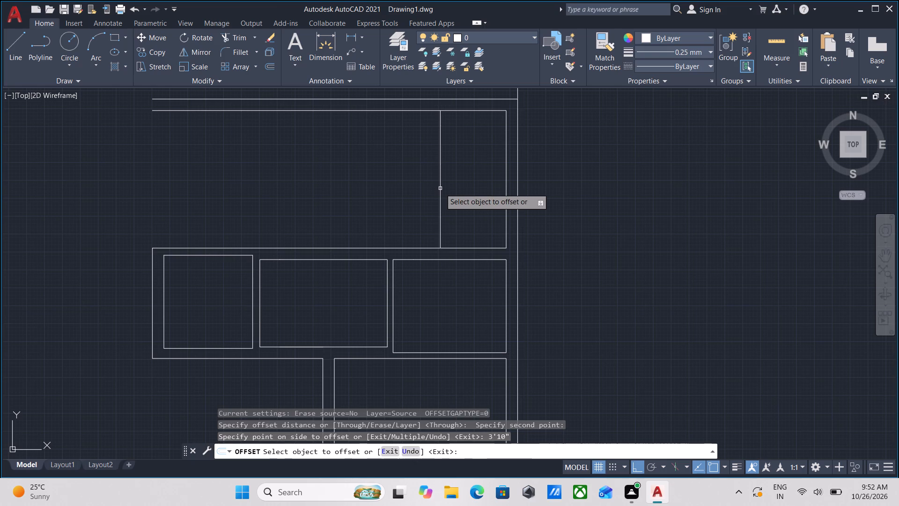
Offset the new partition line 4" away from the right outer wall to give the partition its thickness.
click(440, 188)
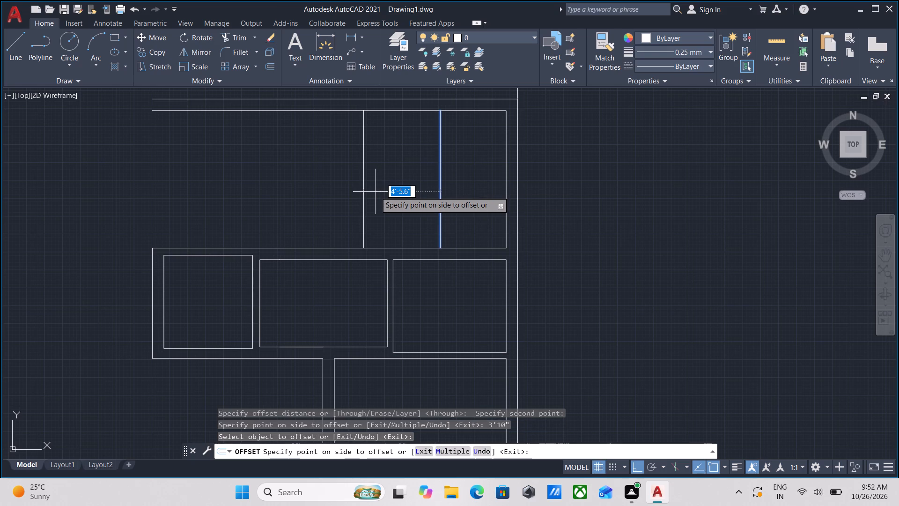
key(4)
key(shift+quotedbl)
key(Return)
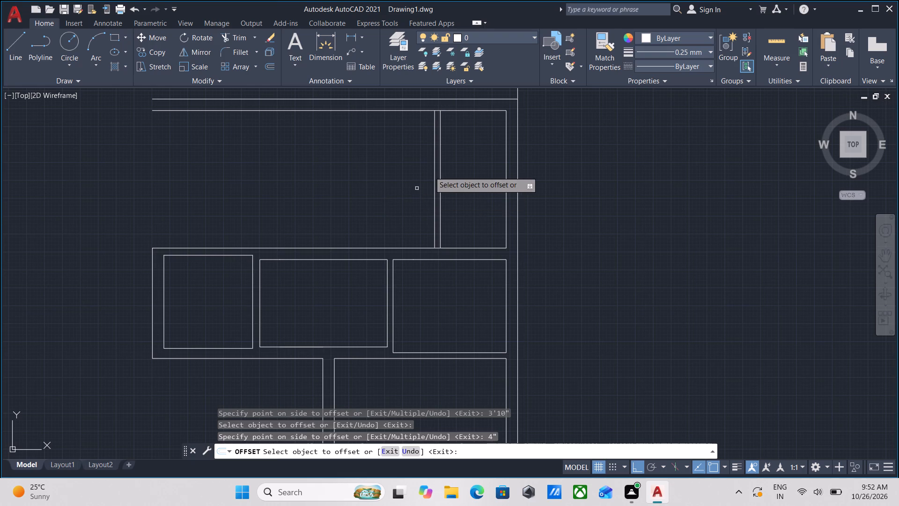
scroll(362, 184, up, 1)
scroll(431, 189, down, 1)
middle_drag(475, 216, 458, 283)
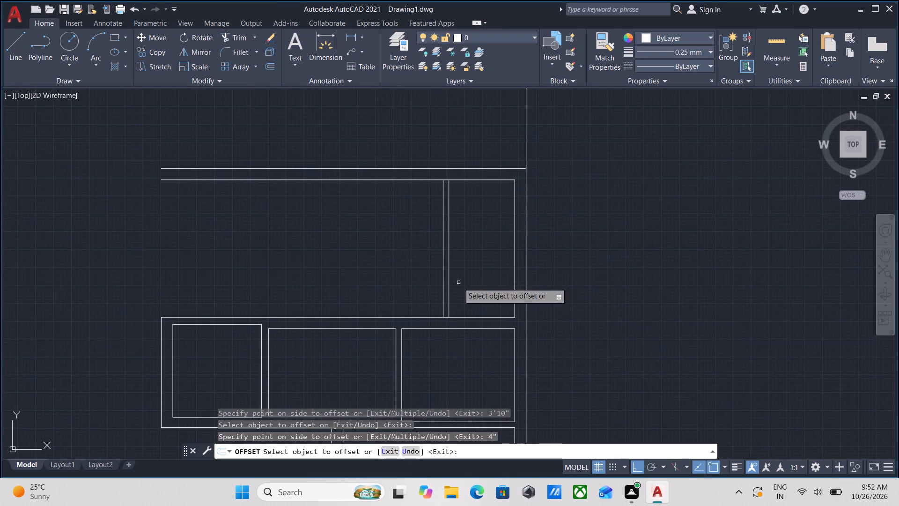
key(Escape)
Trim the wall line between the two faces of the new 4" partition at its lower end.
scroll(456, 334, up, 2)
text(tr)
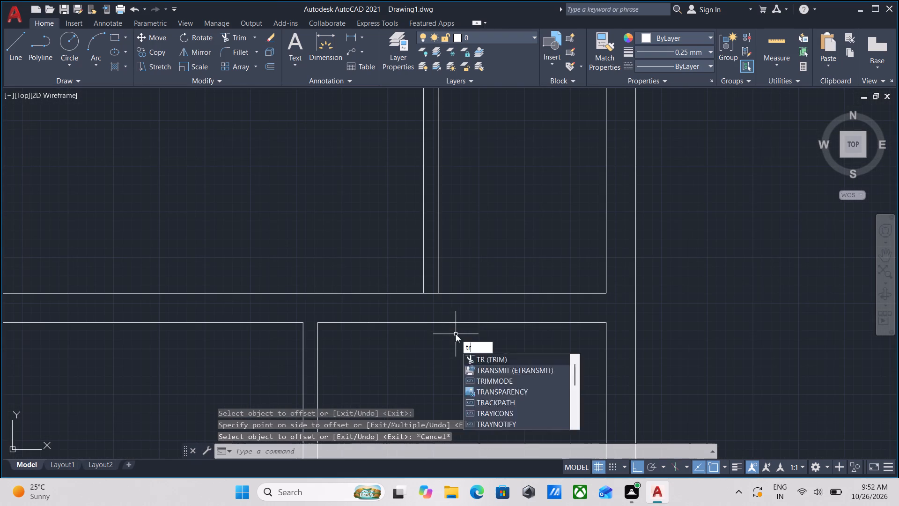
key(Return)
scroll(426, 305, up, 3)
click(428, 303)
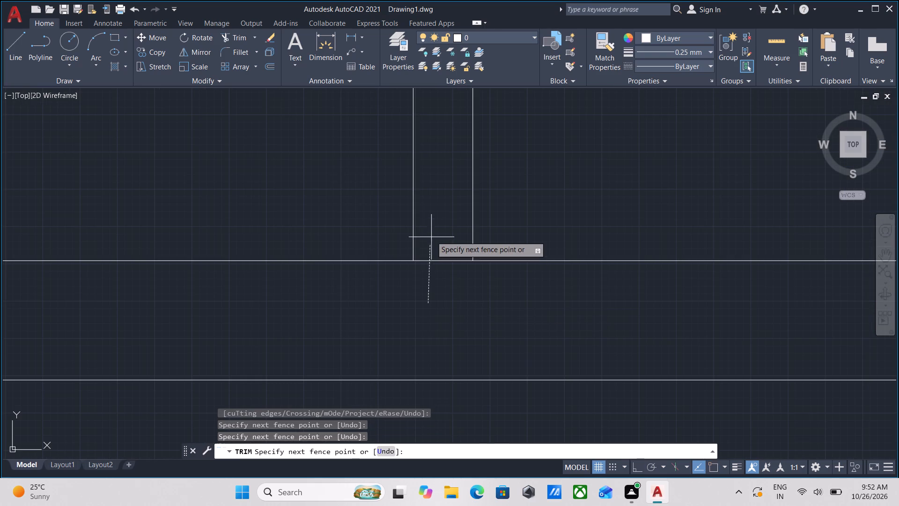
click(433, 222)
scroll(431, 268, down, 4)
scroll(483, 211, down, 2)
middle_drag(483, 211, 481, 234)
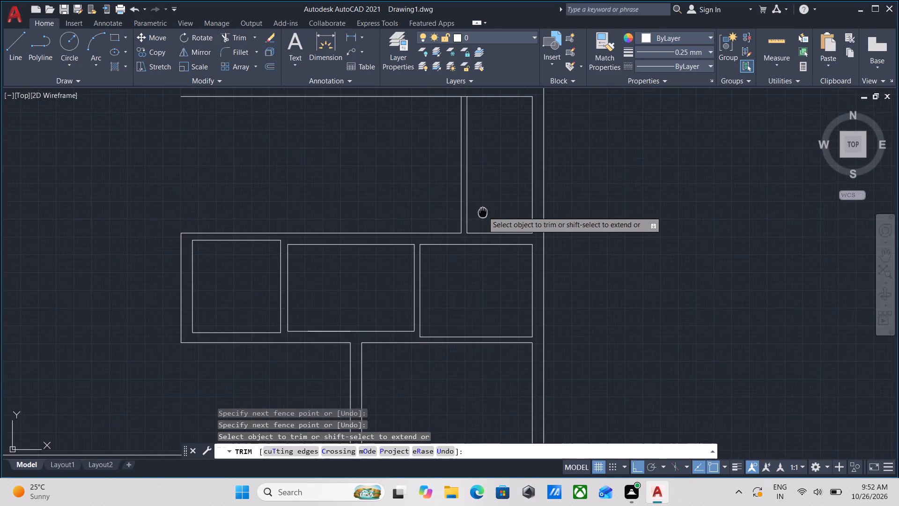
middle_drag(481, 234, 463, 328)
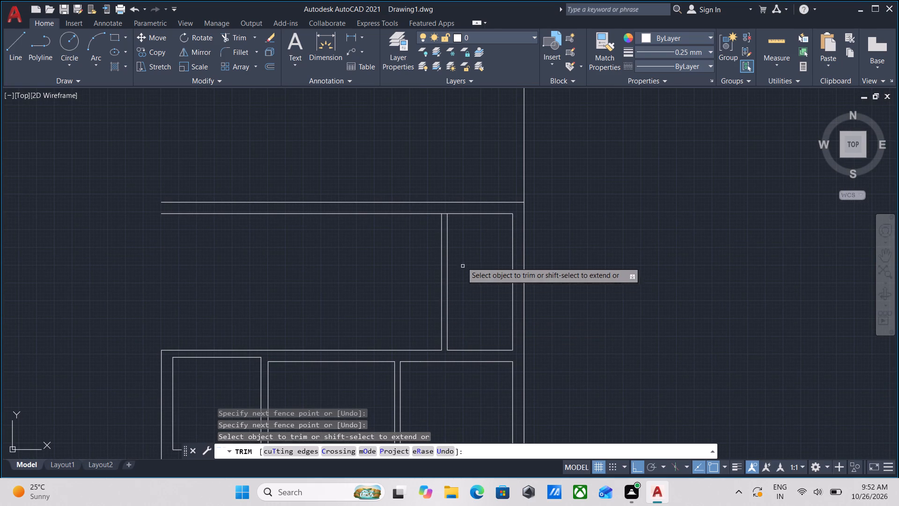
Trim the wall line between the two faces of the 4" partition at its upper end.
middle_drag(461, 260, 465, 320)
scroll(440, 262, up, 4)
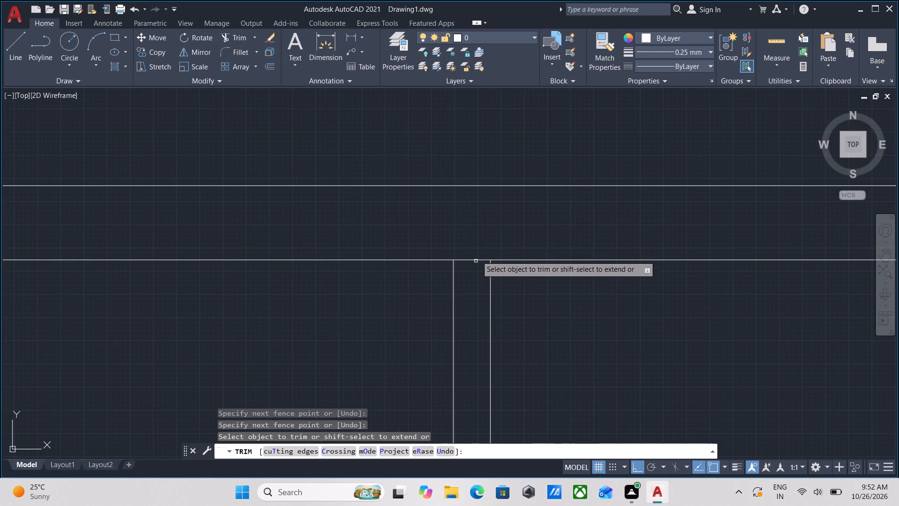
click(479, 234)
click(471, 295)
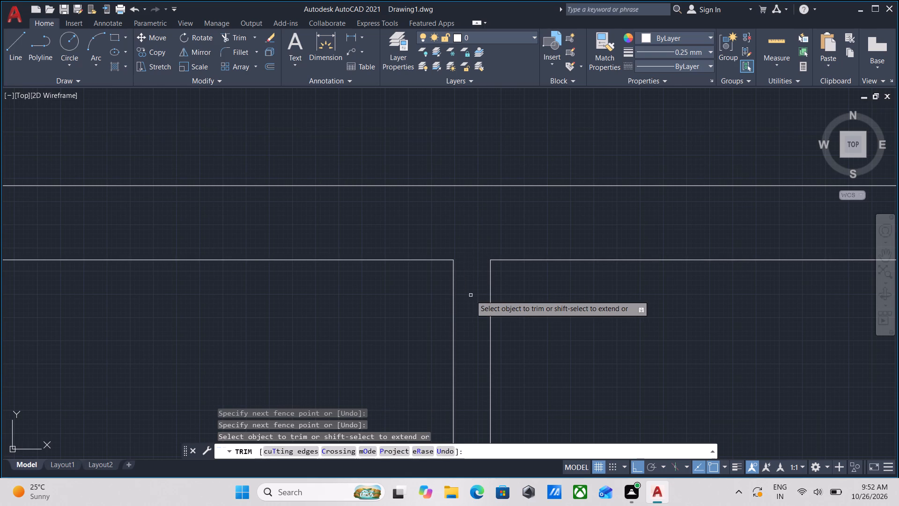
key(Escape)
scroll(471, 295, down, 5)
middle_drag(507, 318, 494, 295)
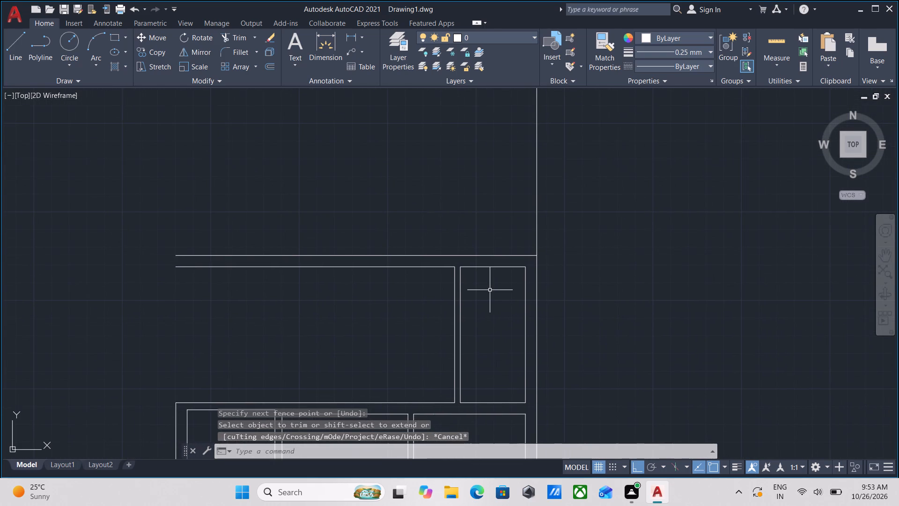
Measure the width and height of the small room between the 4" partition and the right outer wall.
text(mea)
key(Return)
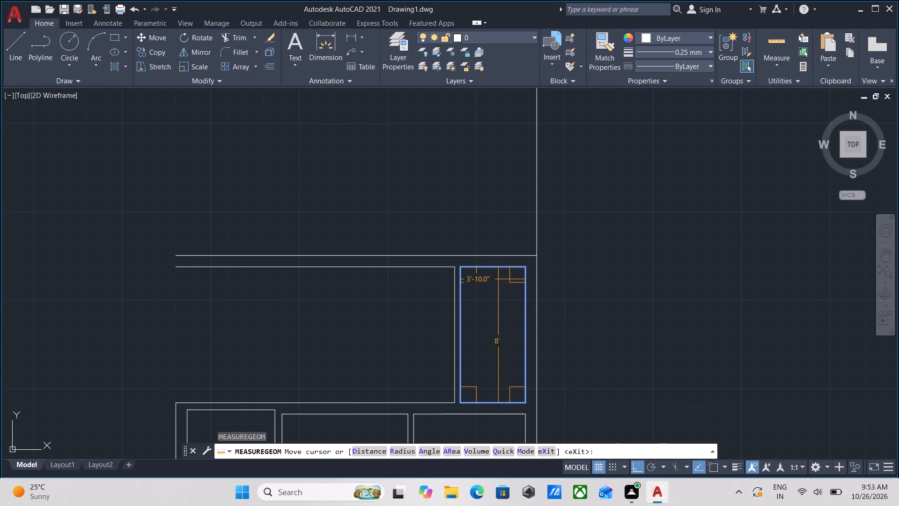
key(Escape)
key(Escape)
Offset the upper wall's top line 14' upward to set the depth of the next room.
scroll(383, 219, down, 1)
middle_drag(383, 220, 410, 288)
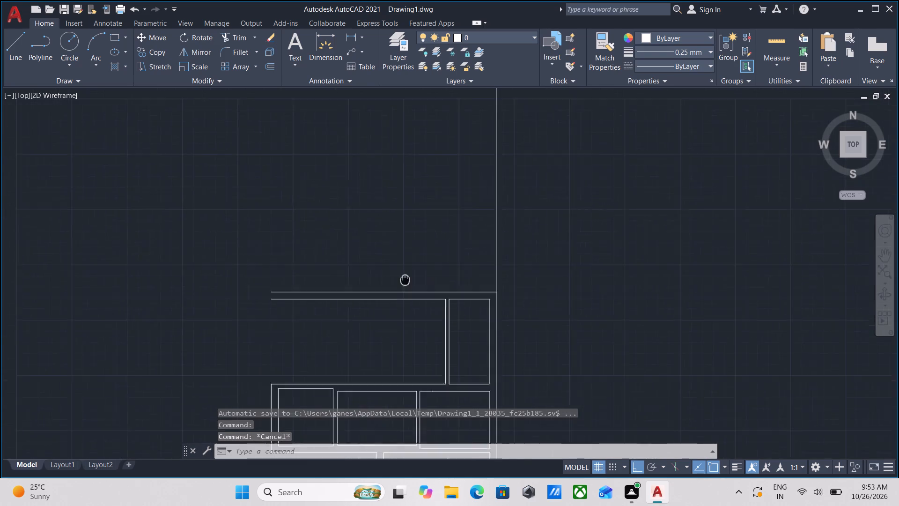
middle_drag(410, 288, 428, 319)
scroll(434, 342, up, 3)
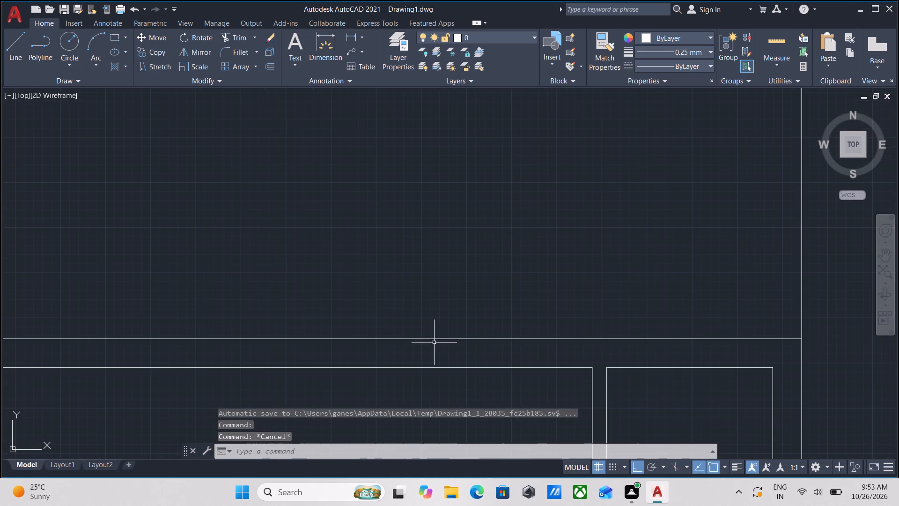
click(438, 346)
click(405, 300)
key(o)
key(Return)
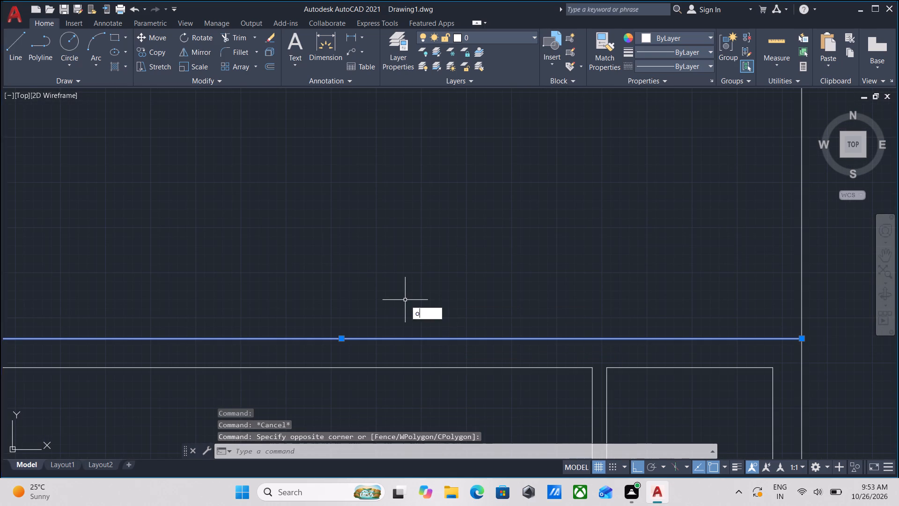
click(370, 338)
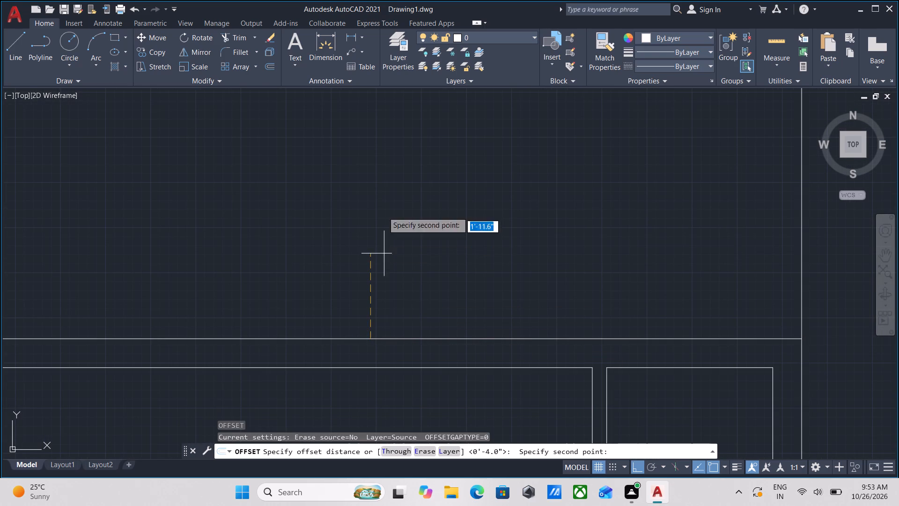
click(383, 210)
scroll(379, 225, down, 1)
middle_drag(379, 225, 380, 346)
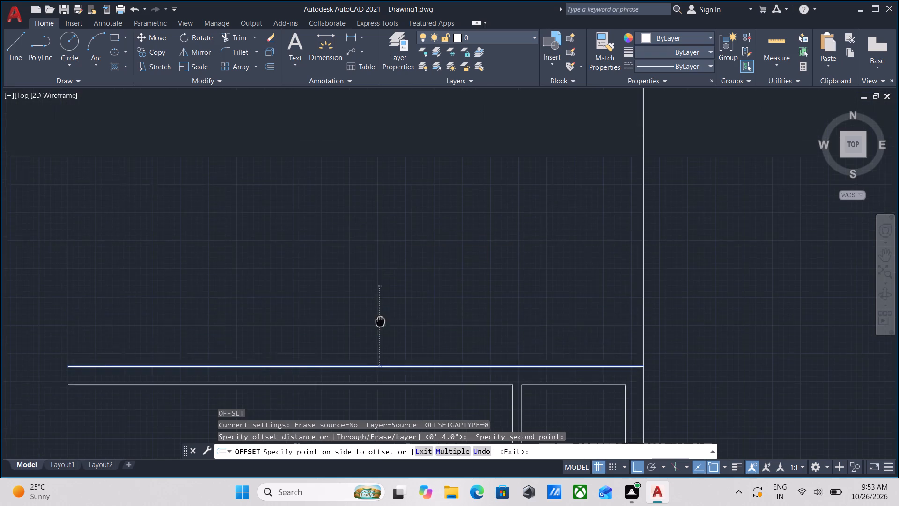
middle_drag(380, 346, 380, 354)
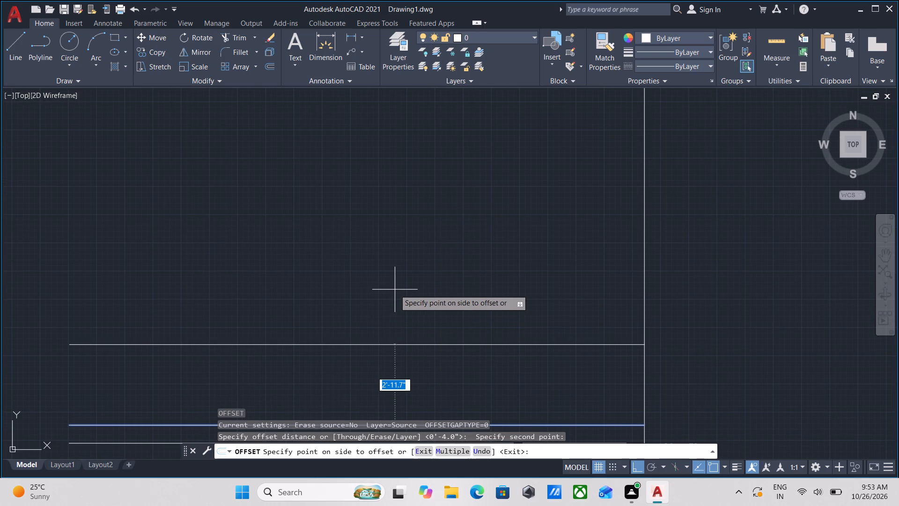
text(14)
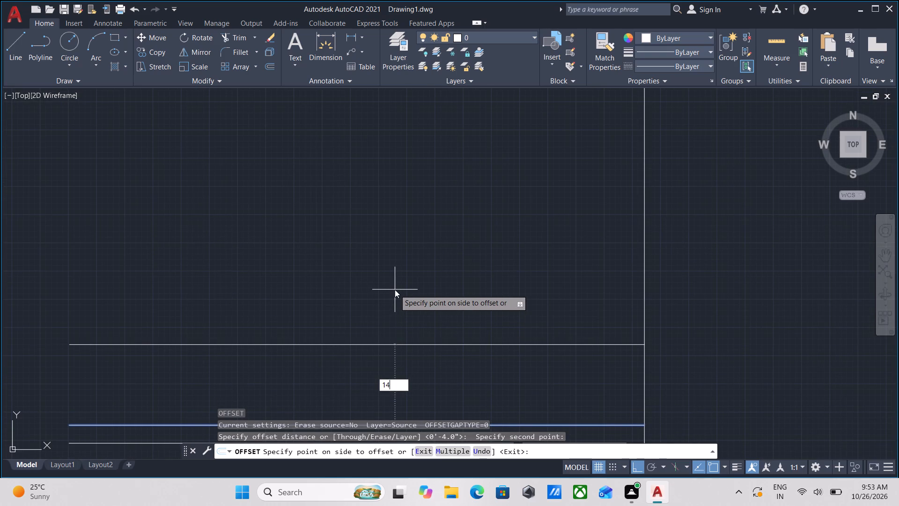
key(apostrophe)
key(Return)
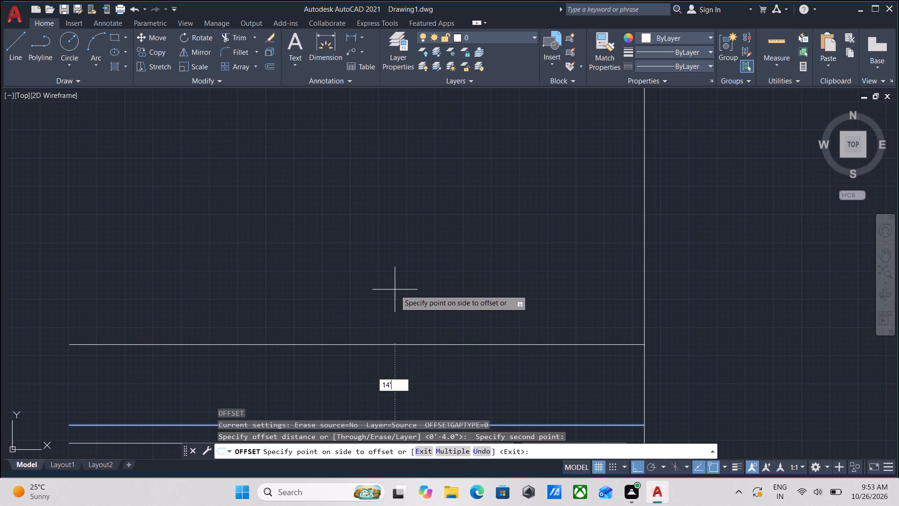
Offset the new top line 8" upward to give the top wall its thickness.
scroll(446, 226, down, 2)
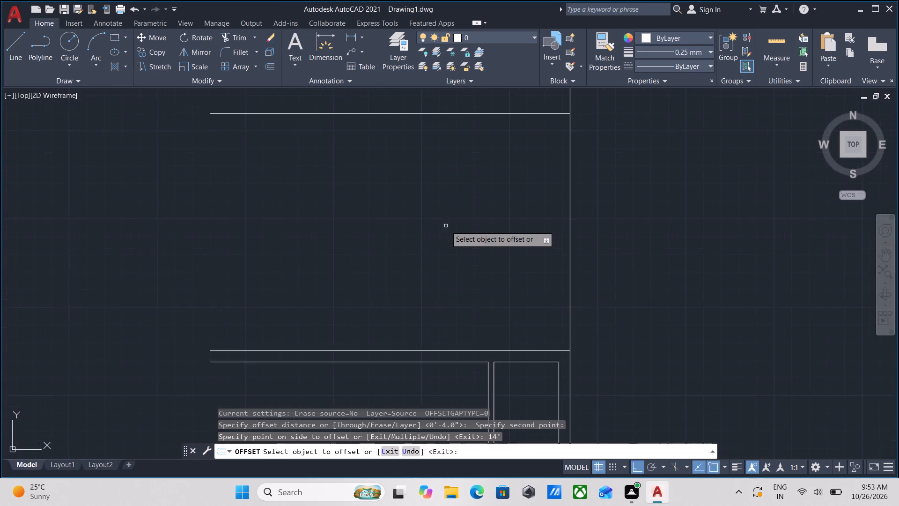
scroll(446, 226, down, 1)
middle_drag(446, 226, 449, 334)
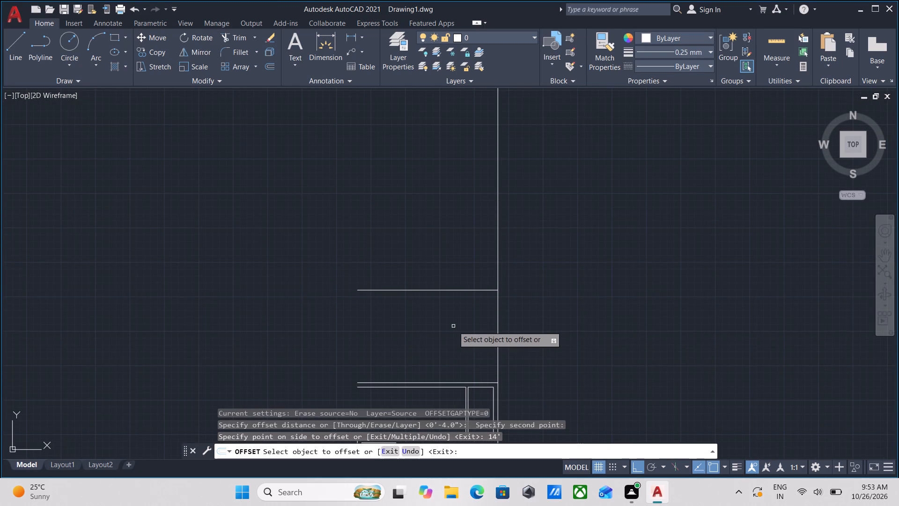
scroll(467, 295, up, 1)
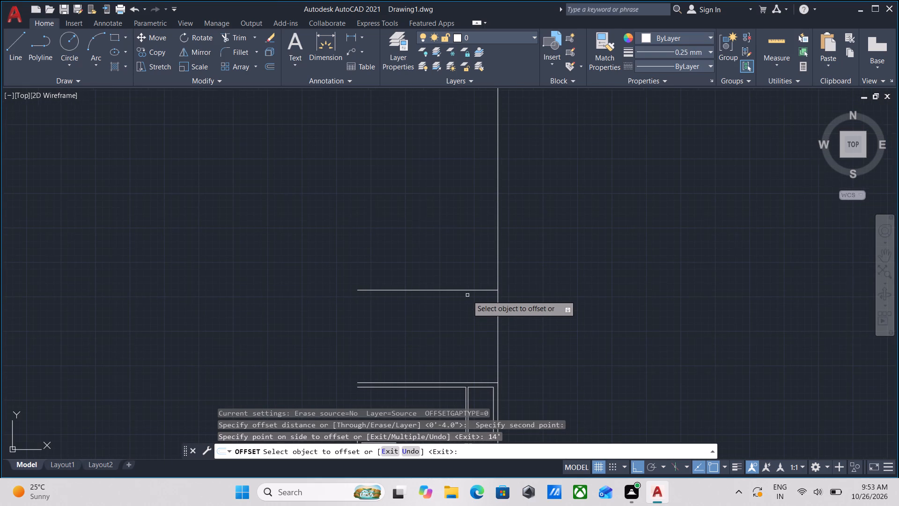
scroll(496, 334, down, 1)
middle_drag(496, 334, 513, 291)
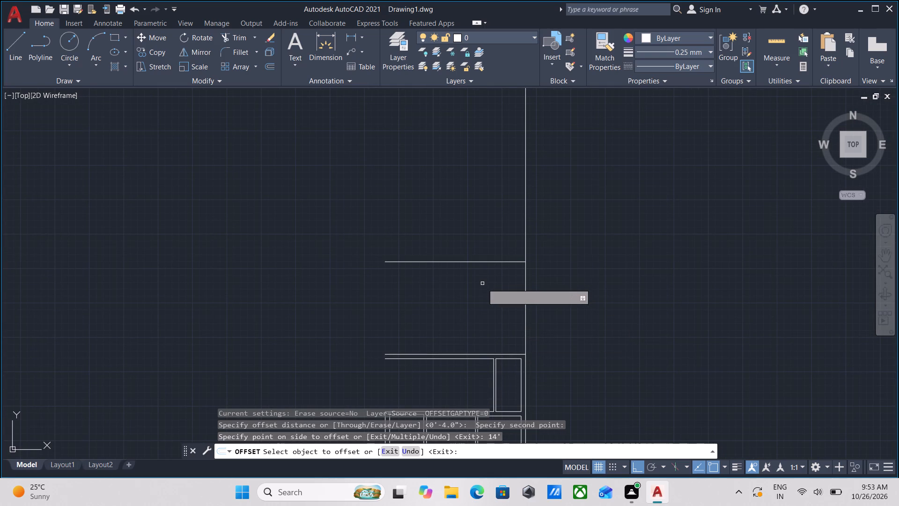
click(472, 261)
key(8)
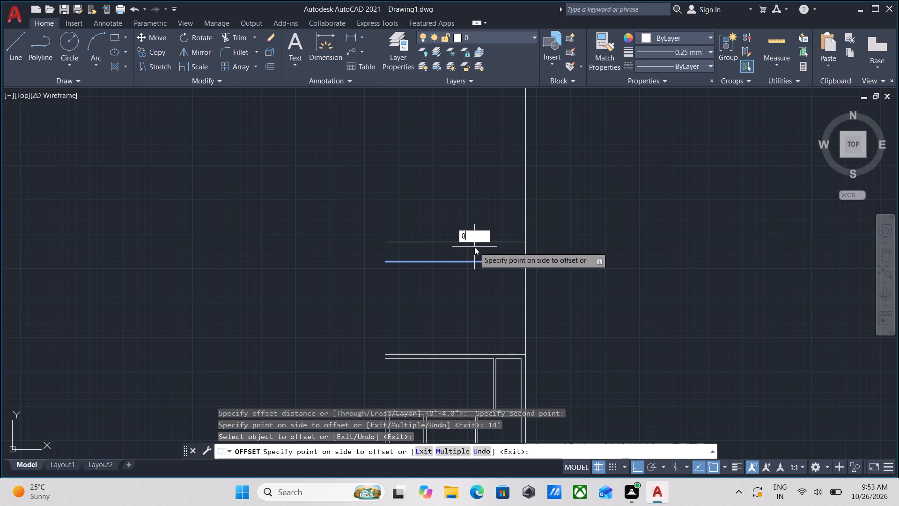
key(shift+quotedbl)
key(Return)
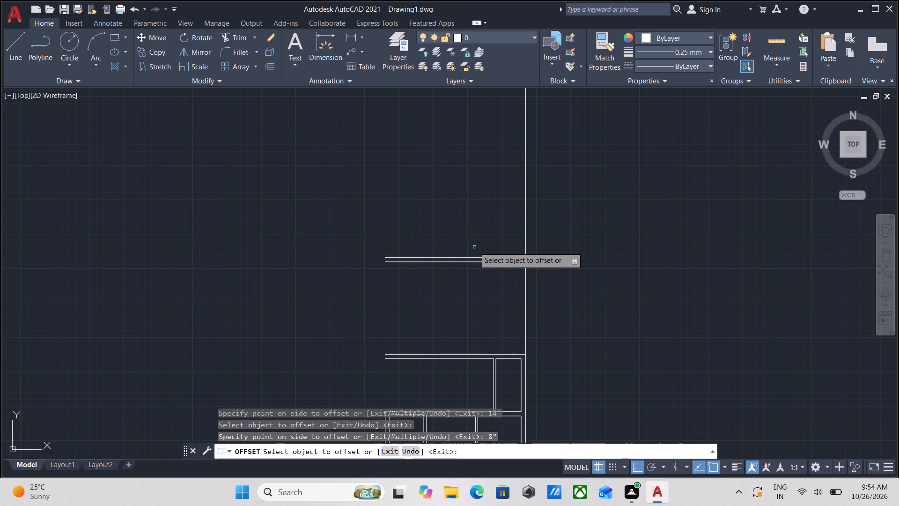
key(Escape)
Extend the right outer wall's inner line up to the outer line of the new top wall.
middle_drag(524, 350, 509, 299)
scroll(516, 334, up, 1)
text(ex)
key(Return)
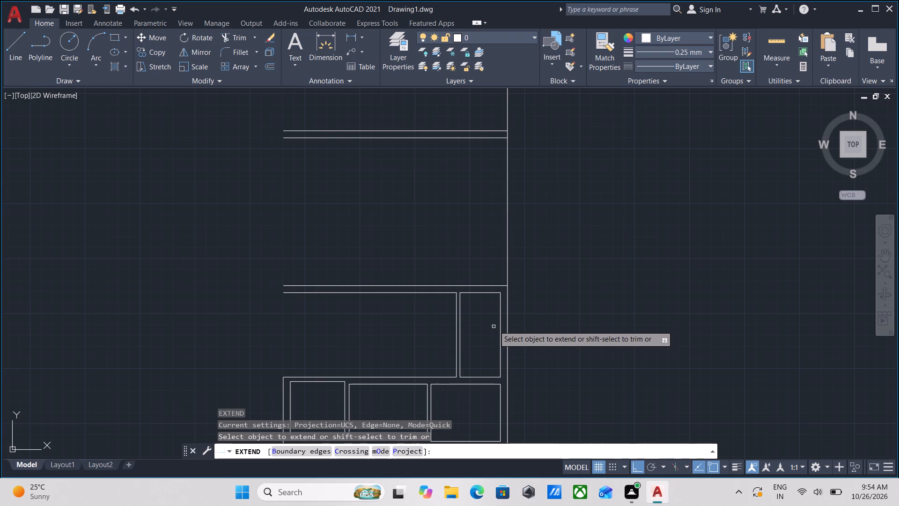
click(502, 315)
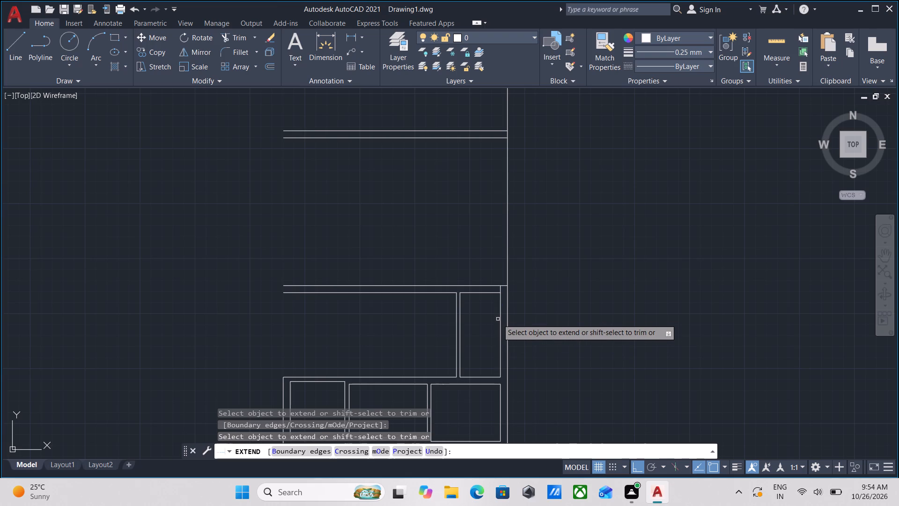
click(501, 316)
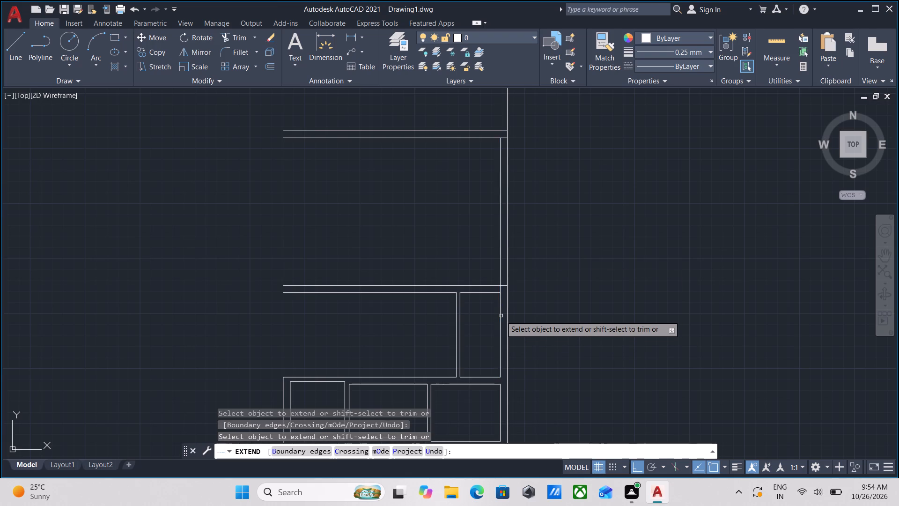
click(501, 176)
key(Escape)
Trim the right outer wall's outer line where it runs above the new top wall.
middle_drag(492, 170, 458, 180)
scroll(462, 178, down, 1)
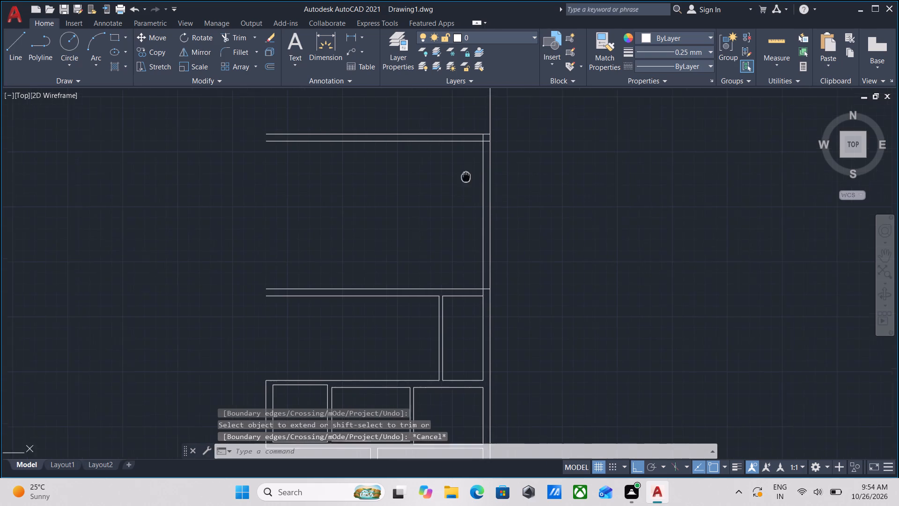
middle_drag(458, 180, 438, 222)
middle_drag(444, 193, 430, 238)
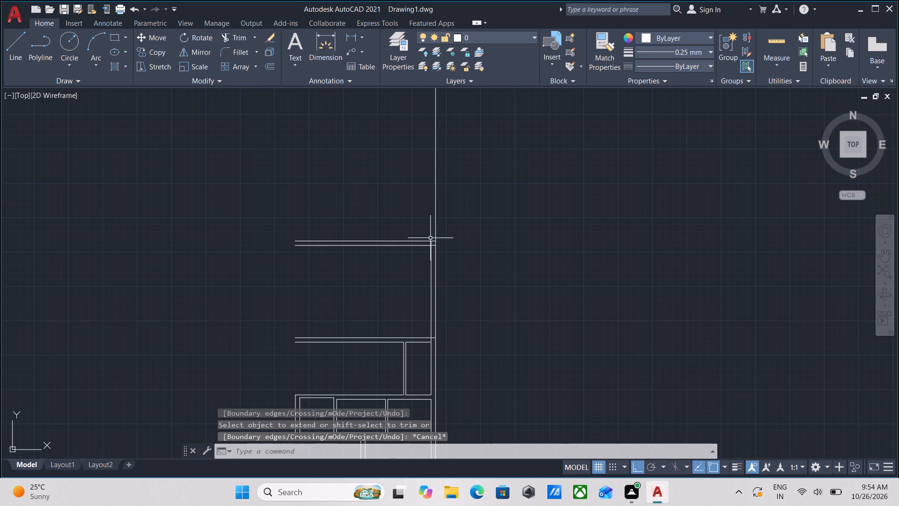
scroll(442, 215, up, 2)
text(tr)
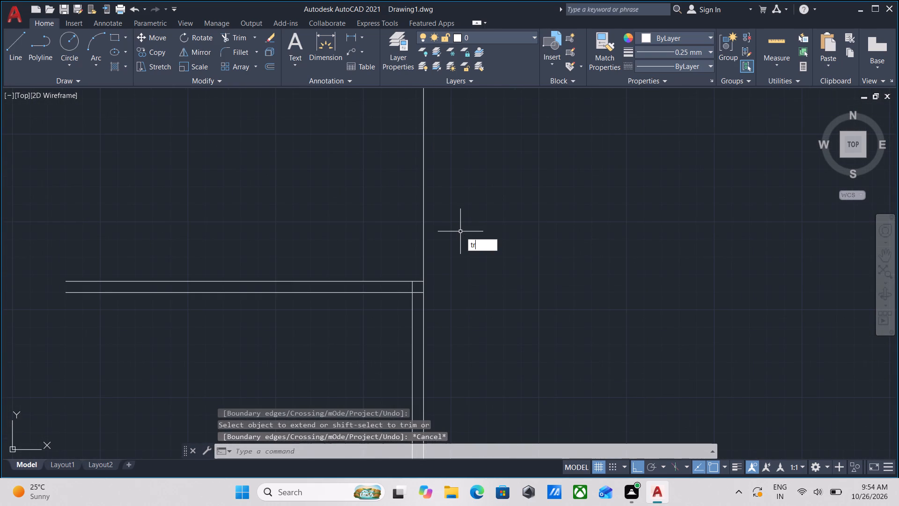
key(Return)
click(460, 231)
click(366, 238)
key(Escape)
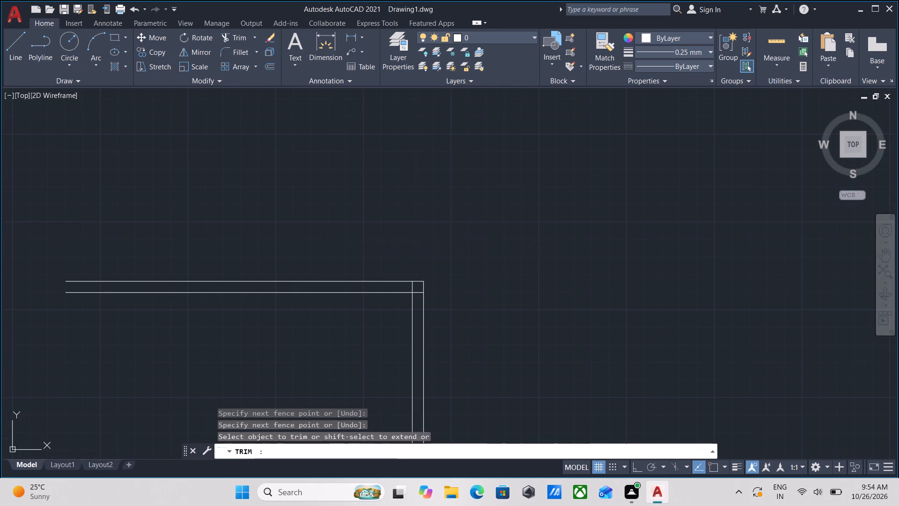
Trim the inner wall lines crossing inside the corner of the new top wall and the right outer wall.
scroll(428, 323, up, 1)
scroll(430, 319, down, 1)
middle_drag(429, 313, 424, 191)
scroll(418, 266, down, 1)
middle_drag(418, 266, 420, 260)
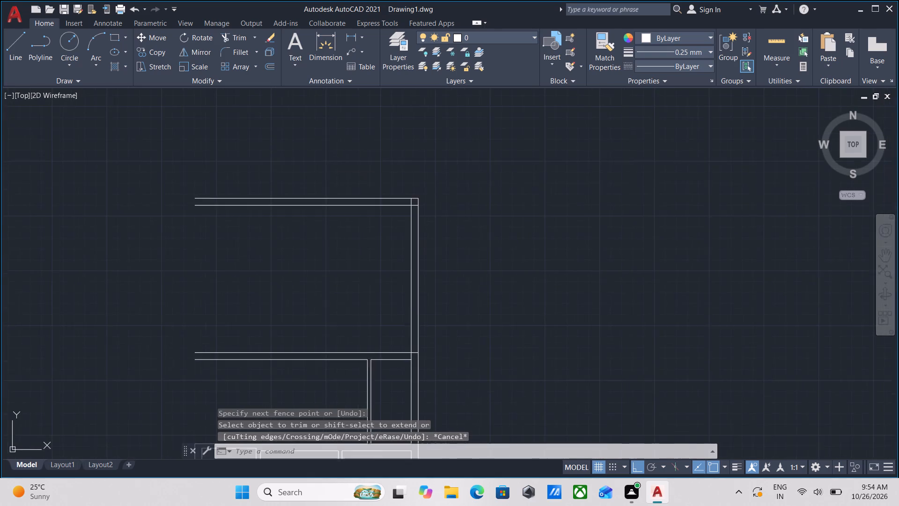
middle_drag(420, 260, 429, 233)
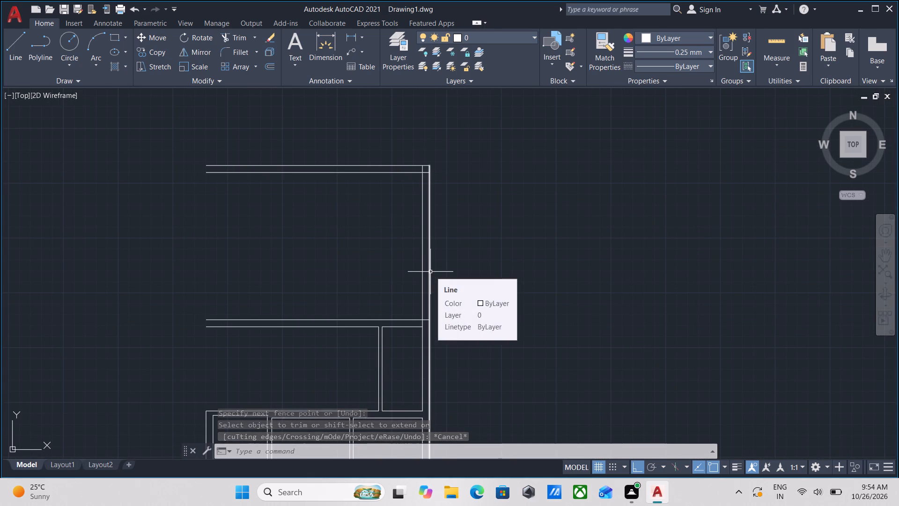
text(tr)
key(Return)
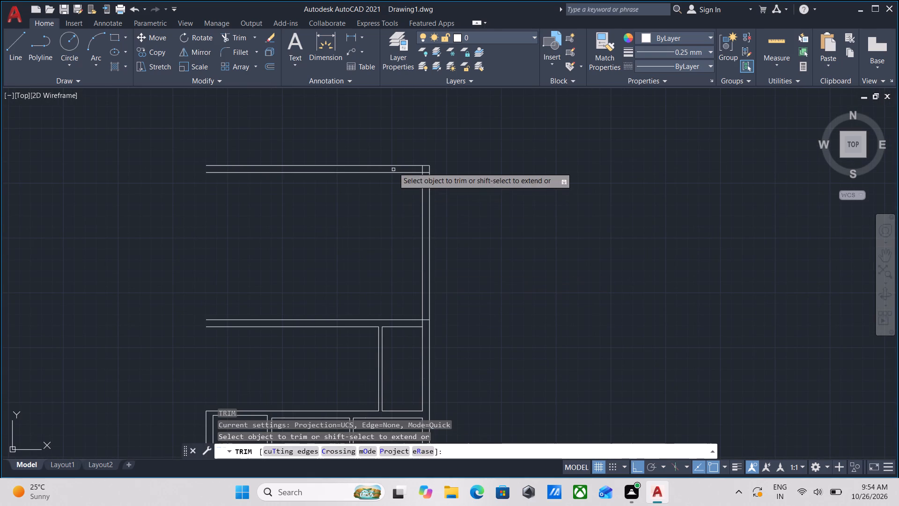
scroll(405, 164, up, 4)
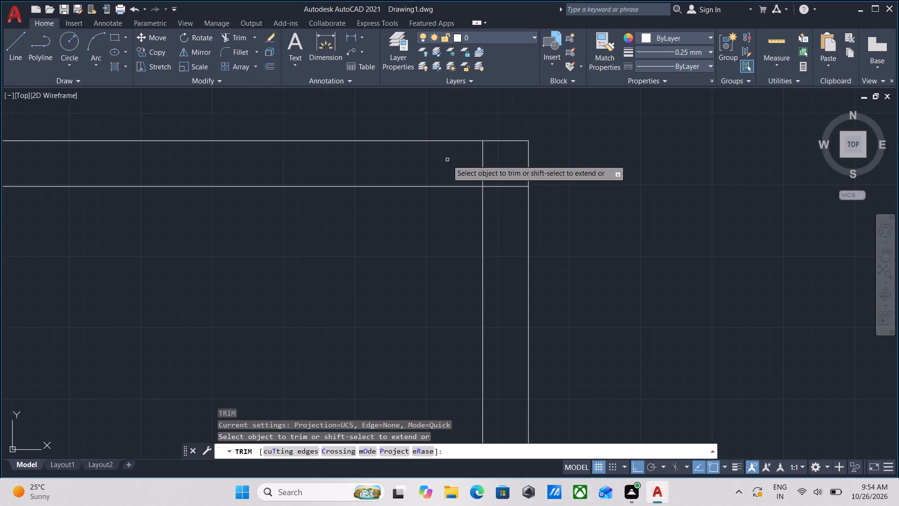
click(447, 160)
click(495, 165)
click(495, 165)
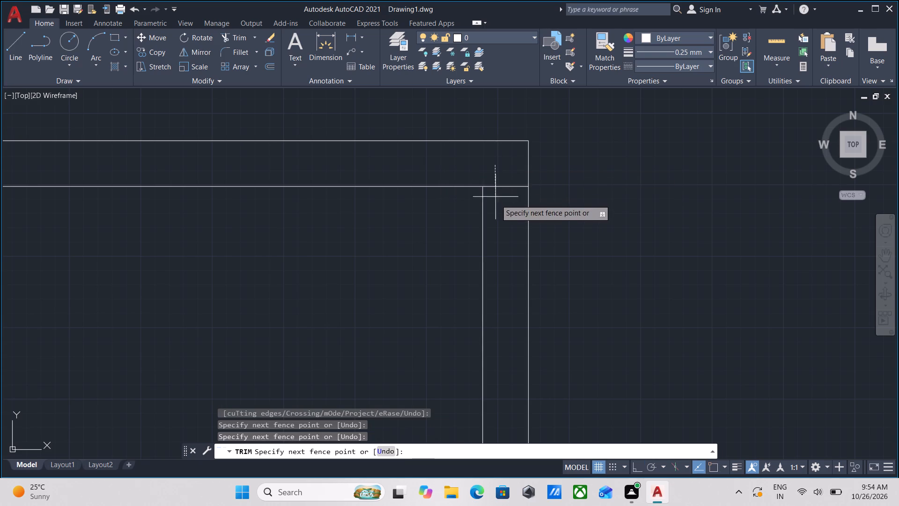
click(495, 243)
Trim the wall lines crossing inside the junction where the top room's lower 8" wall meets the right outer wall.
scroll(495, 243, down, 3)
middle_drag(495, 243, 492, 181)
scroll(493, 276, down, 2)
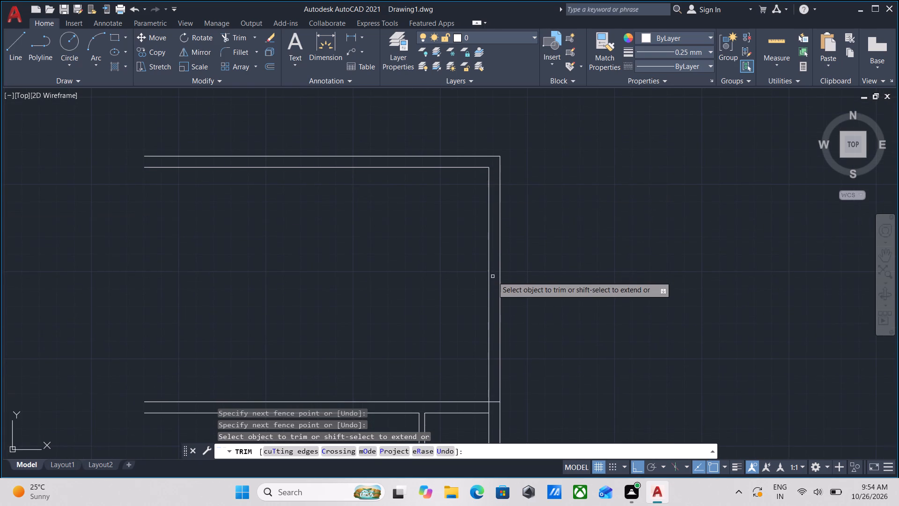
middle_drag(493, 276, 488, 206)
scroll(484, 269, up, 3)
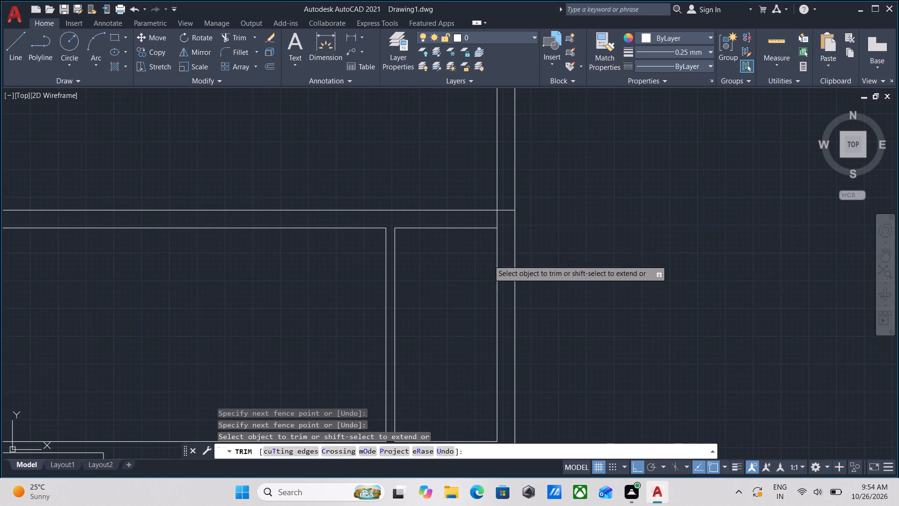
scroll(495, 230, up, 2)
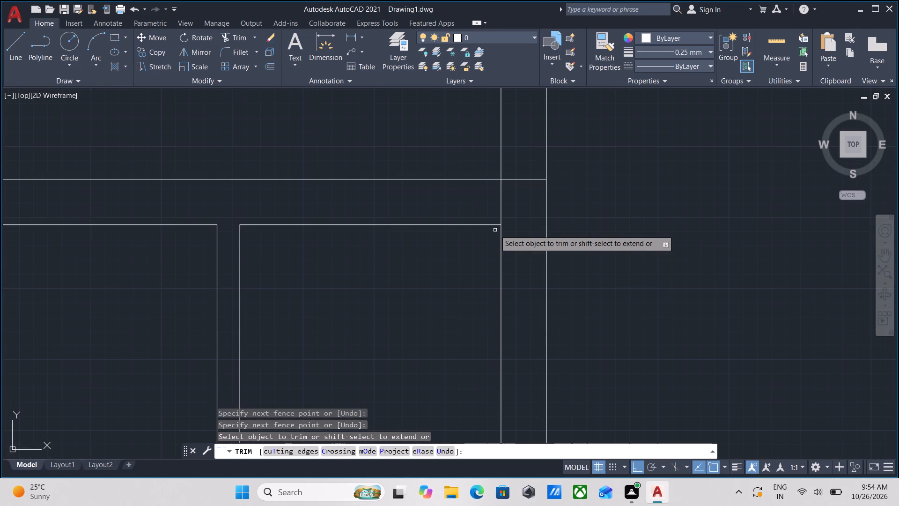
scroll(511, 221, up, 1)
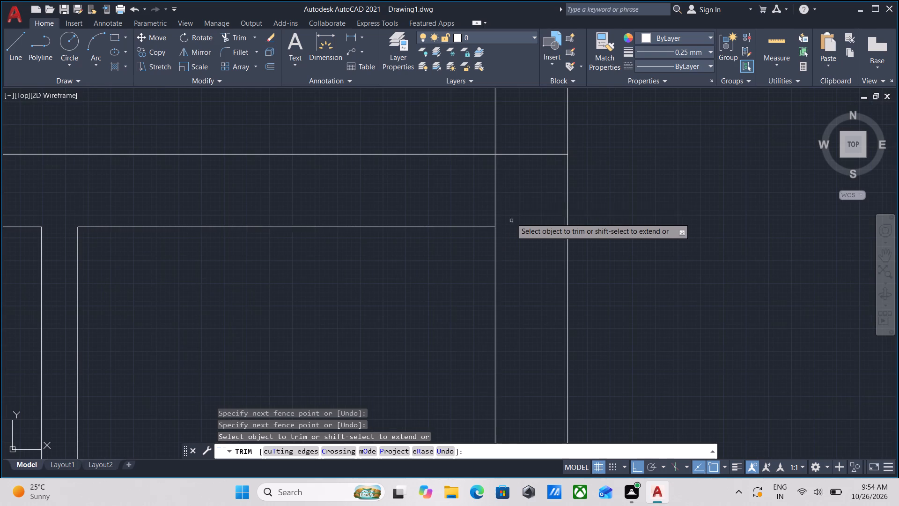
click(511, 199)
click(453, 199)
click(502, 189)
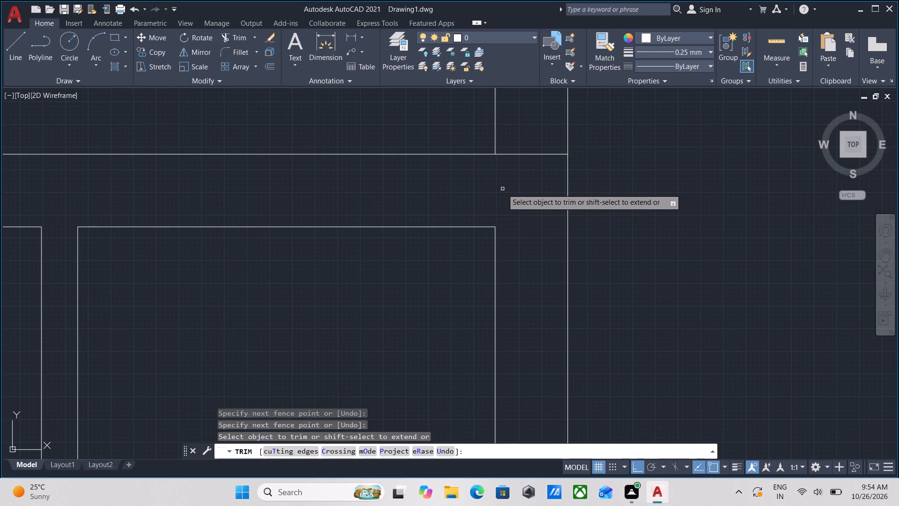
click(525, 121)
key(Escape)
Offset the top wall's inner line 8'4" downward to set the upper room's depth.
scroll(418, 159, down, 2)
middle_drag(412, 159, 410, 265)
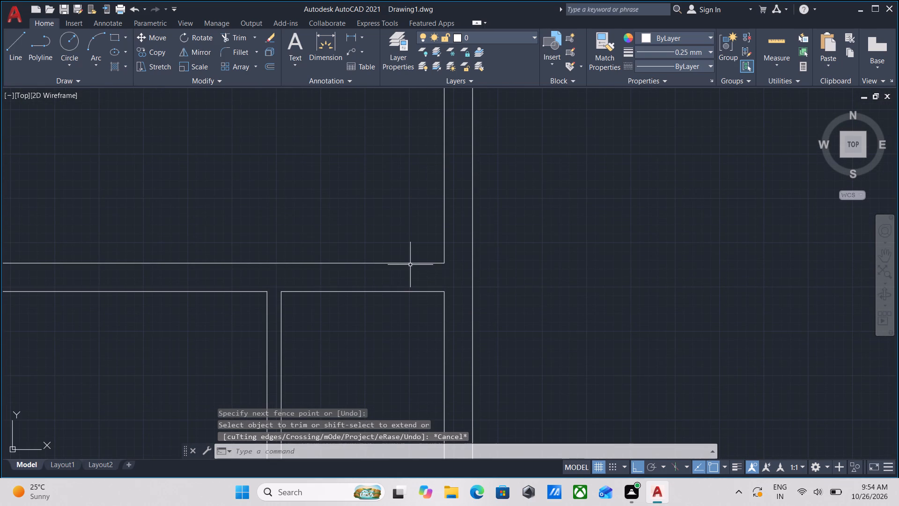
scroll(402, 244, down, 2)
middle_drag(402, 244, 421, 342)
scroll(409, 260, down, 1)
middle_drag(409, 260, 409, 275)
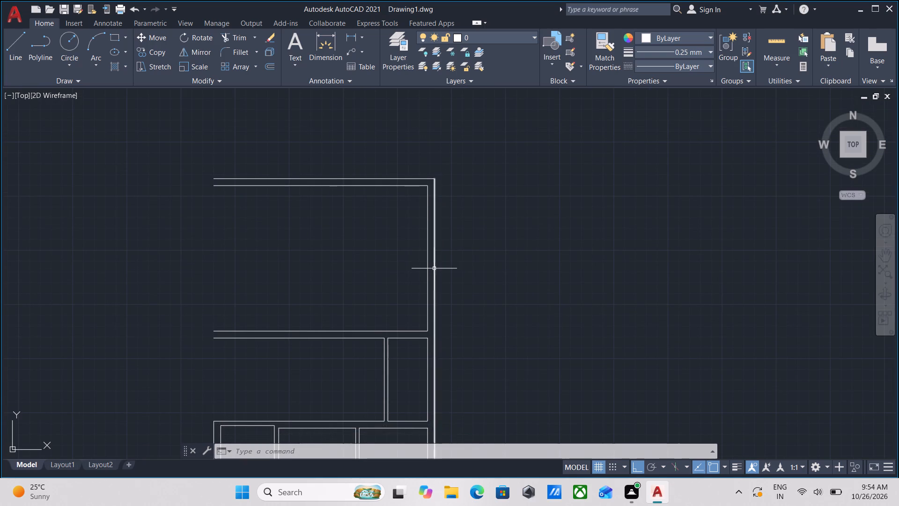
scroll(430, 281, up, 2)
scroll(430, 281, down, 2)
middle_drag(430, 281, 430, 292)
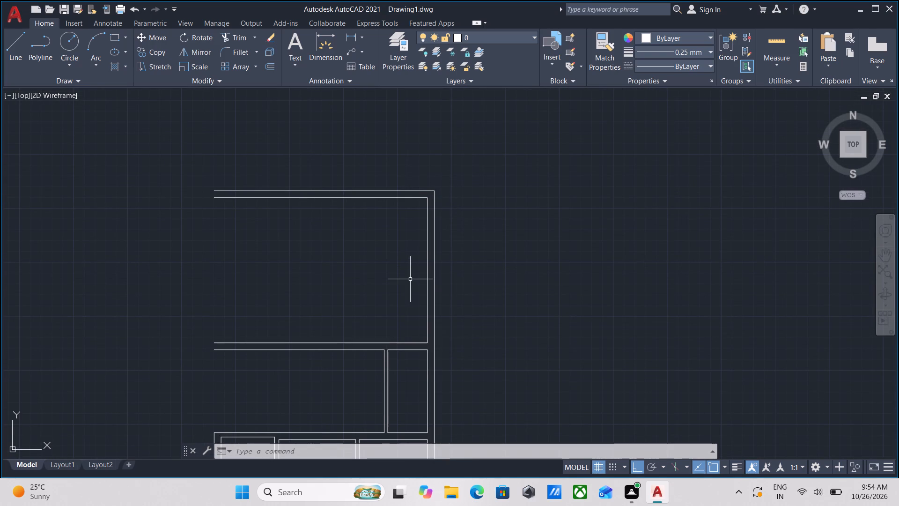
middle_drag(339, 252, 339, 253)
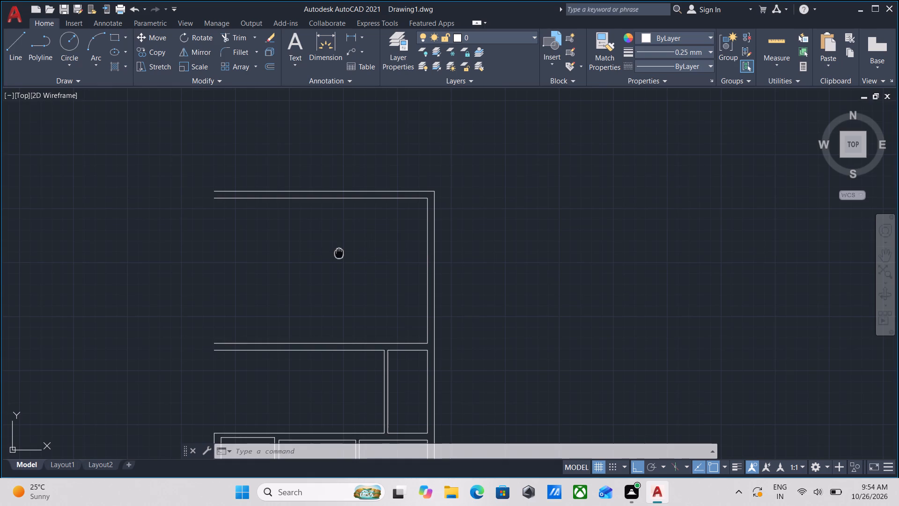
middle_drag(339, 253, 341, 319)
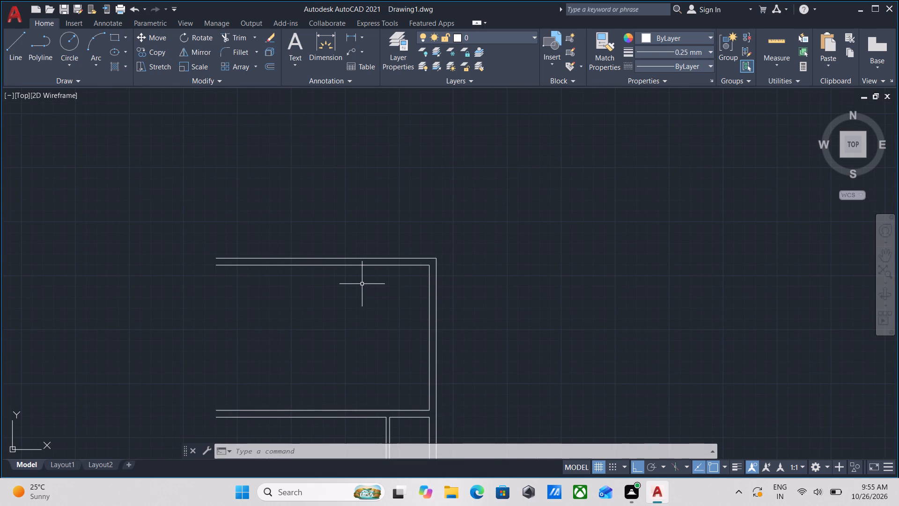
middle_drag(362, 284, 361, 348)
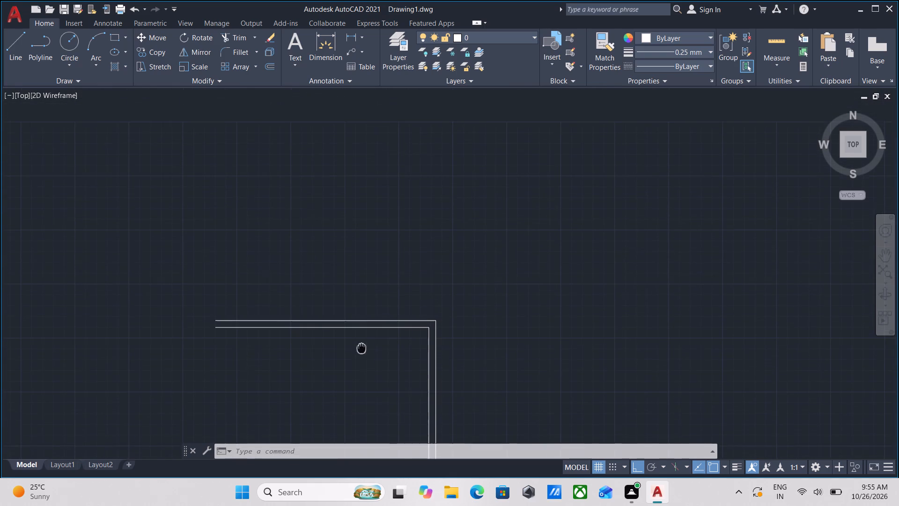
scroll(383, 357, up, 2)
click(392, 335)
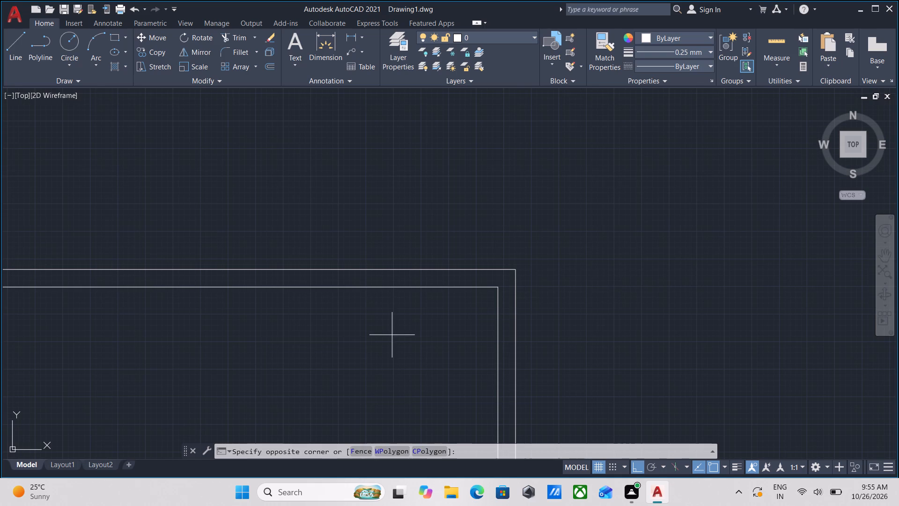
click(351, 276)
key(o)
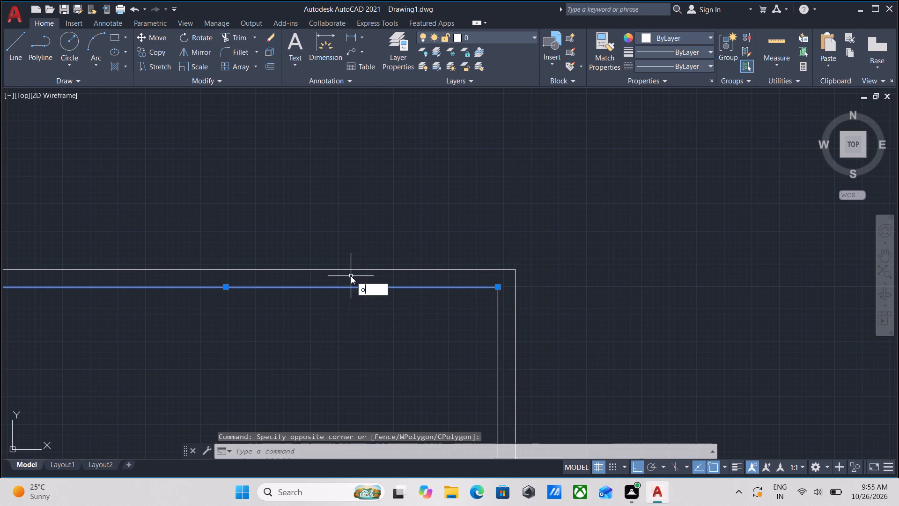
key(Return)
click(273, 290)
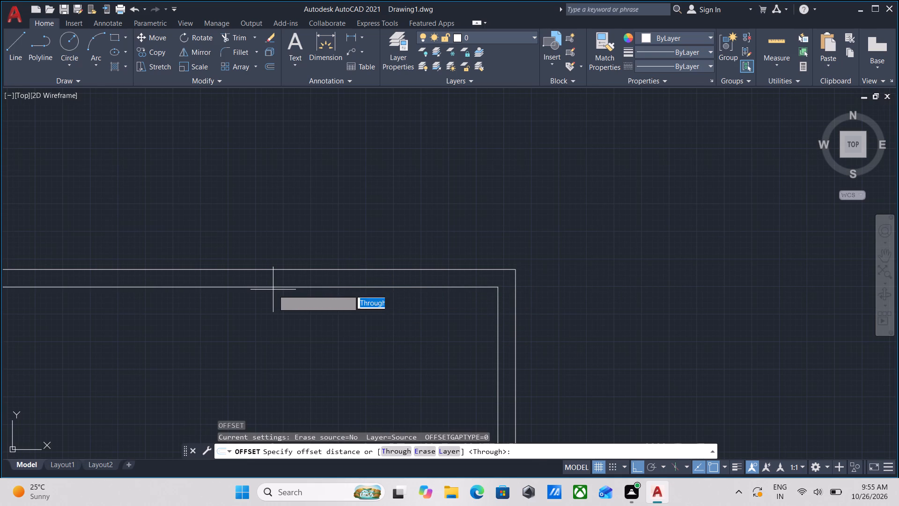
middle_drag(287, 332, 315, 269)
scroll(304, 332, down, 2)
middle_drag(307, 320, 304, 332)
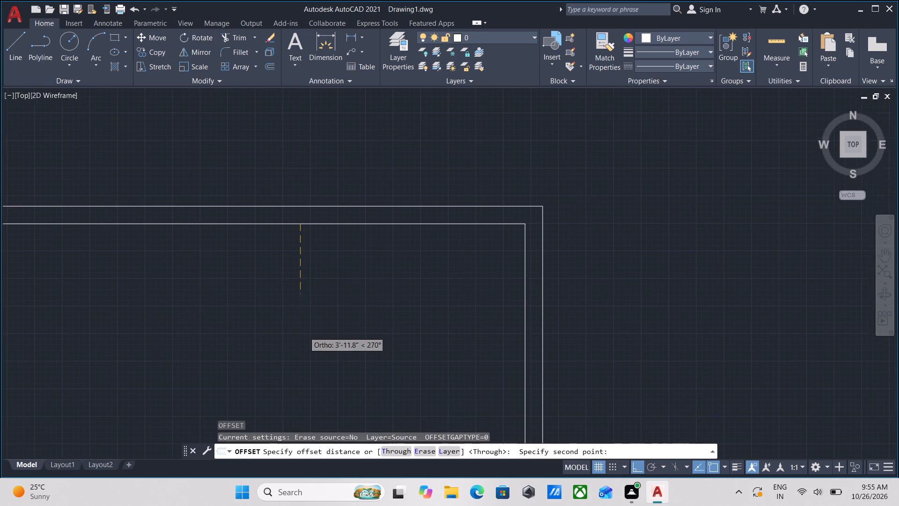
middle_drag(304, 332, 334, 259)
click(323, 307)
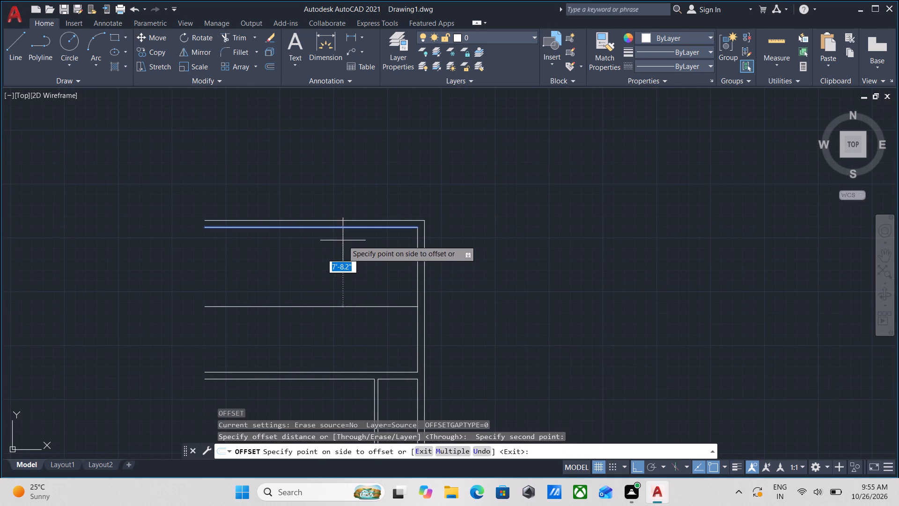
key(8)
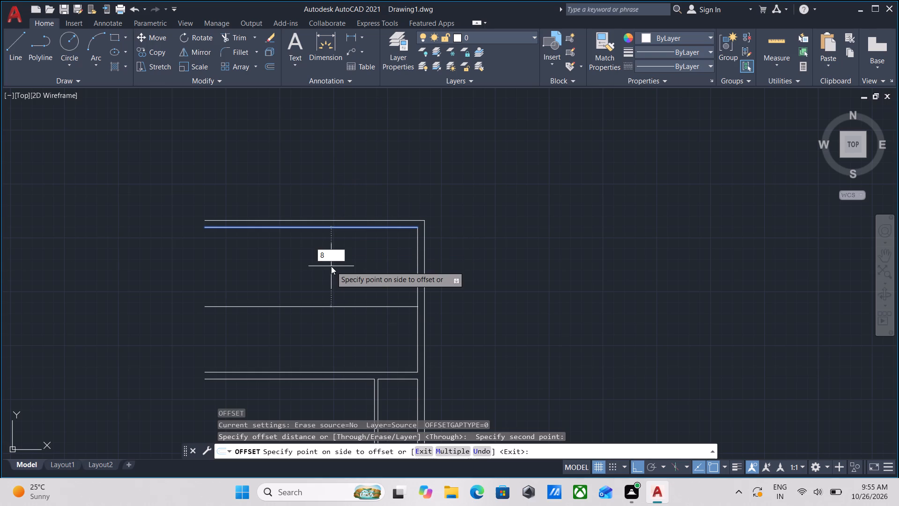
text('4)
key(shift+quotedbl)
key(Return)
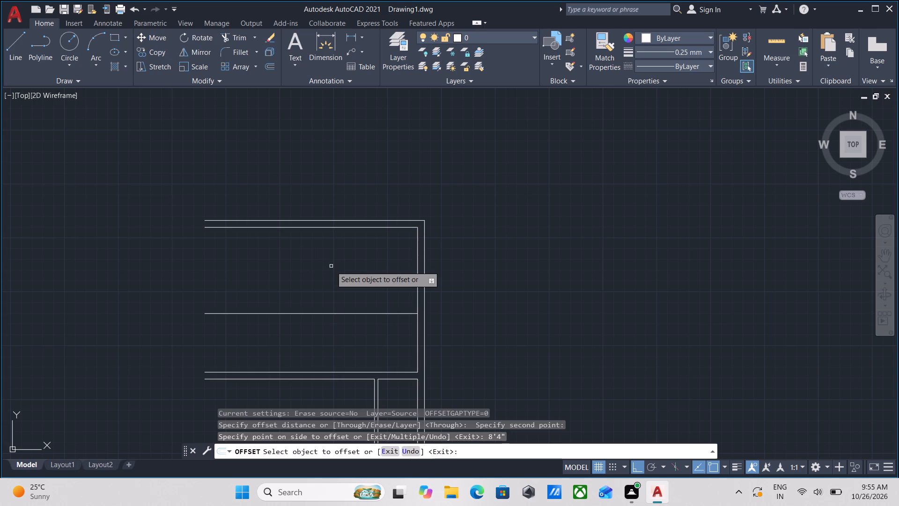
Offset the new horizontal line 4" downward to give the partition its thickness.
click(354, 313)
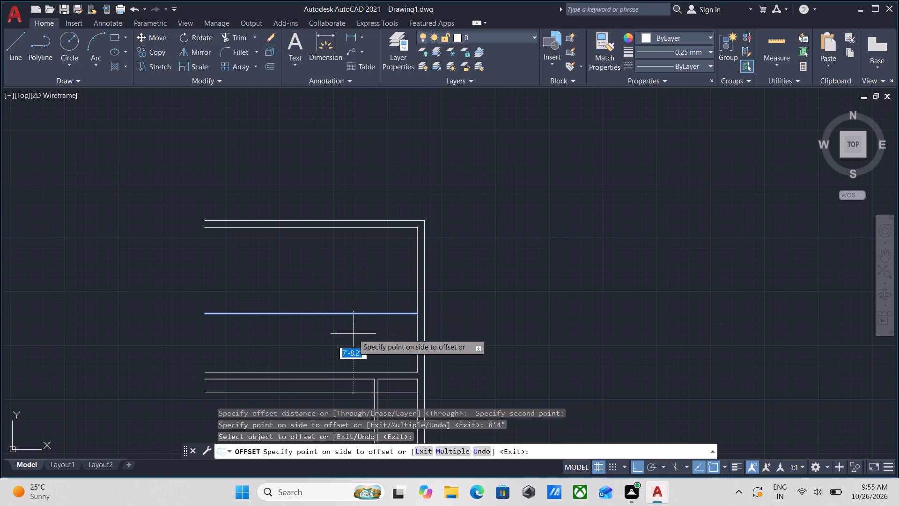
key(4)
key(shift+quotedbl)
key(Return)
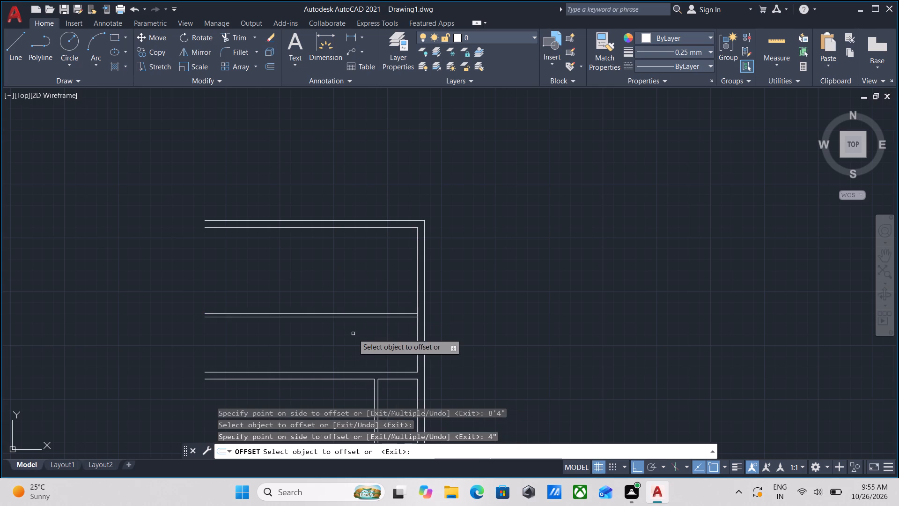
key(Escape)
Trim the right outer wall's inner line between the two lines of the new 4" horizontal partition.
scroll(451, 324, up, 2)
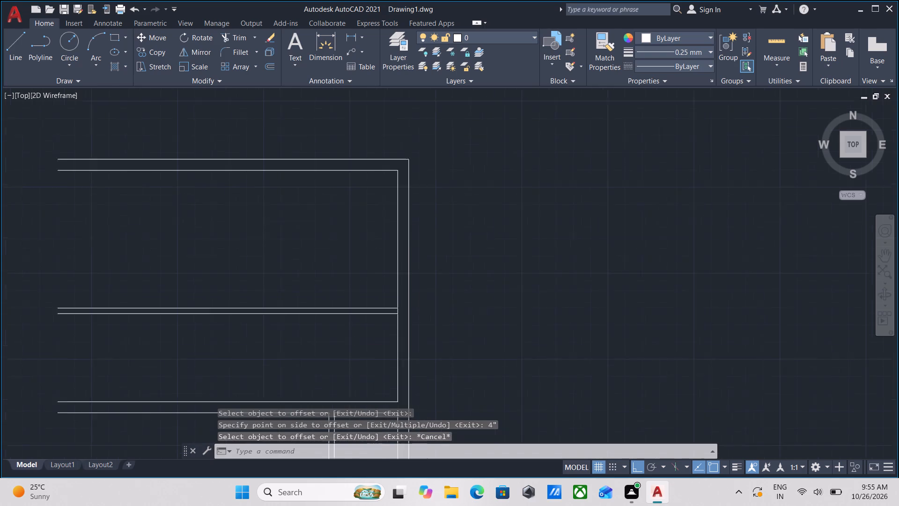
text(tr)
key(Return)
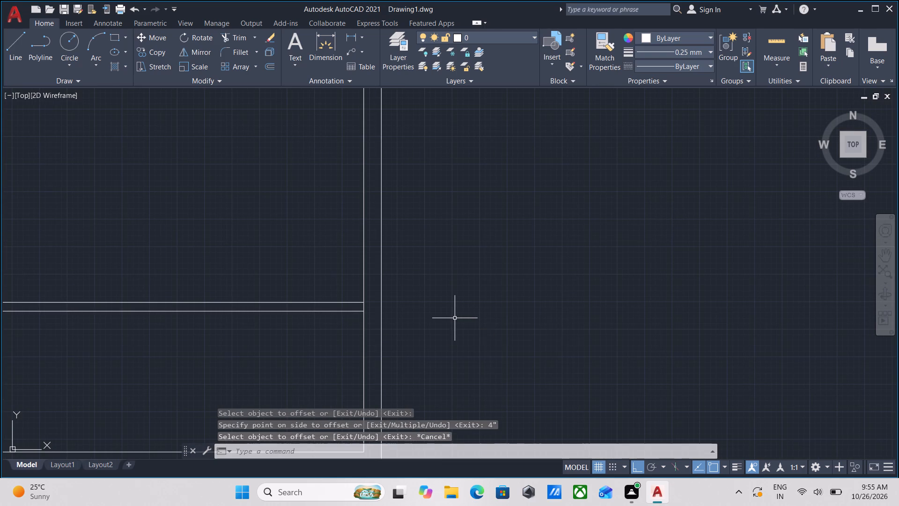
scroll(352, 312, up, 3)
click(394, 298)
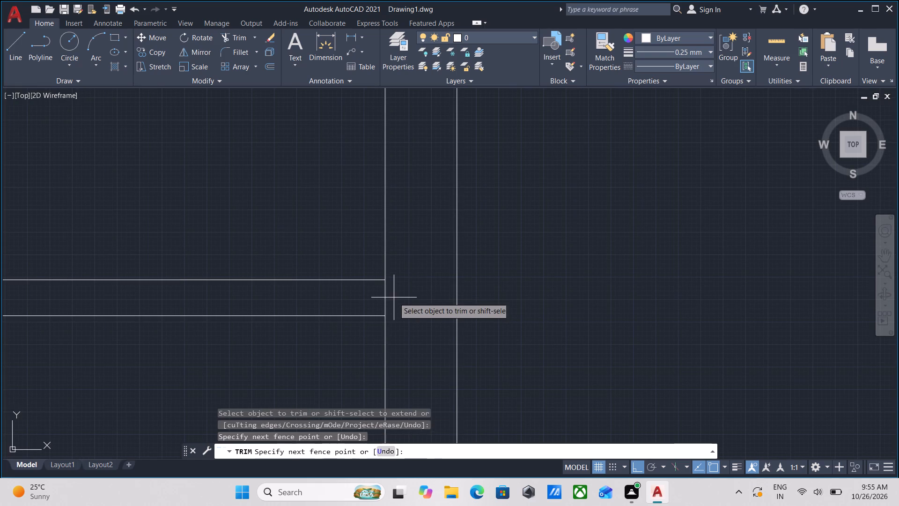
click(357, 299)
key(Escape)
Offset the right outer wall's inner line in the top room 6'8" to the left.
scroll(373, 293, down, 3)
middle_drag(373, 293, 391, 327)
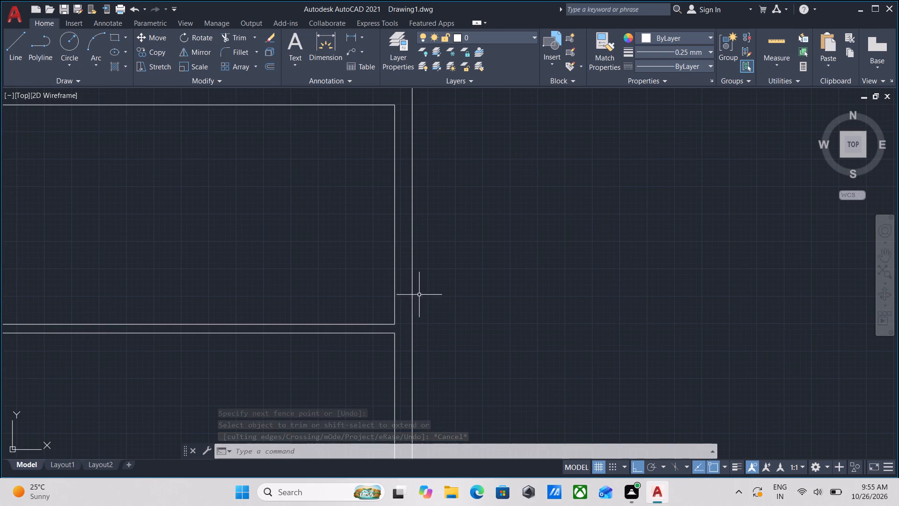
scroll(401, 272, up, 2)
click(401, 275)
click(351, 244)
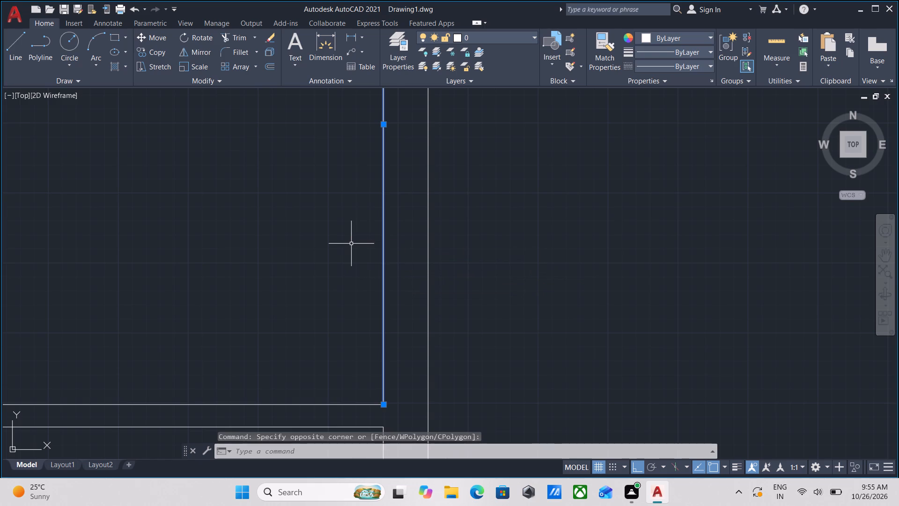
key(o)
key(Return)
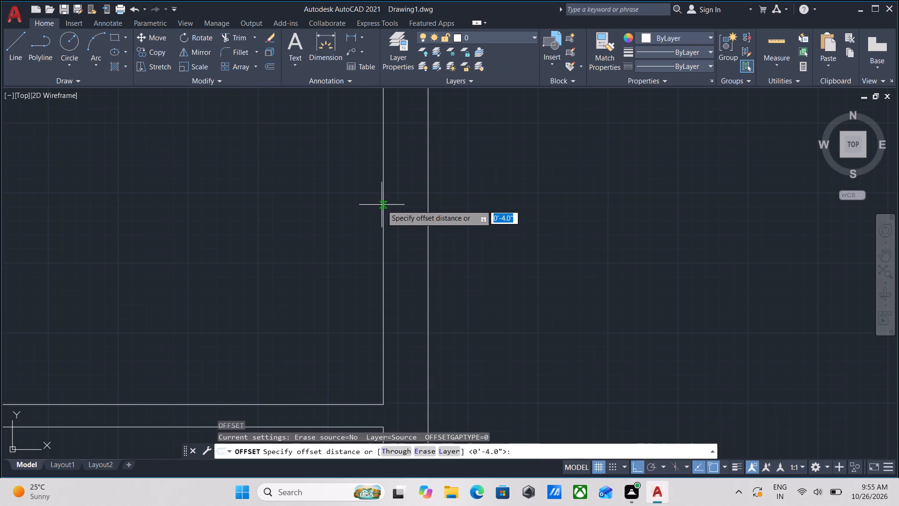
click(382, 205)
click(268, 207)
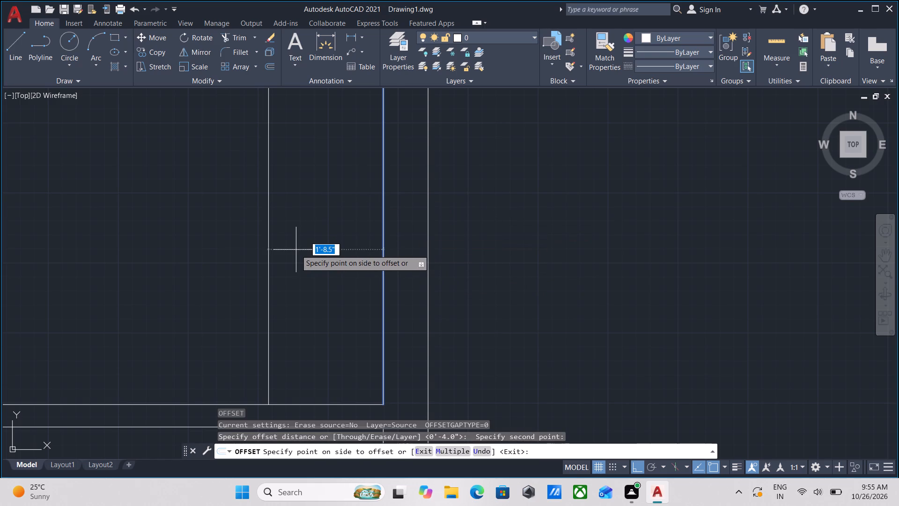
text(6'8)
key(shift+quotedbl)
key(Return)
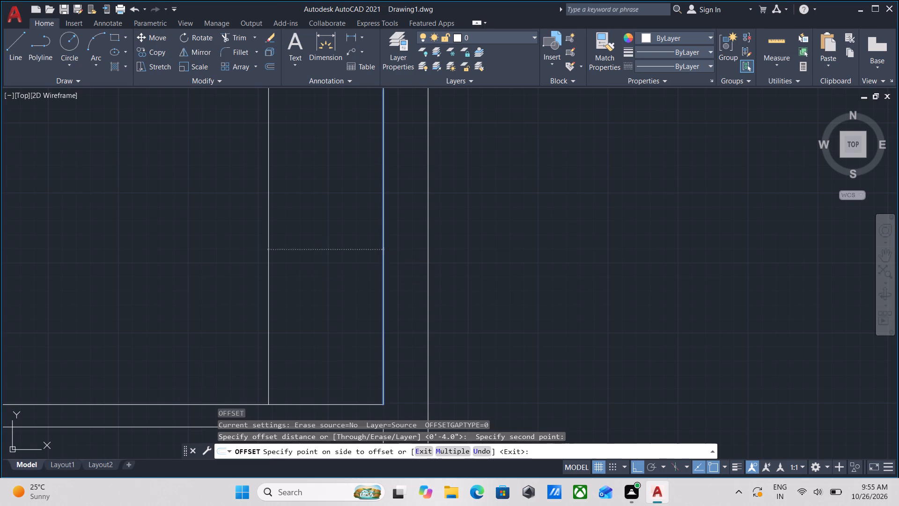
Offset the new vertical line in the top room 4" to the left to give the partition its thickness.
scroll(316, 160, down, 4)
middle_drag(298, 164, 346, 205)
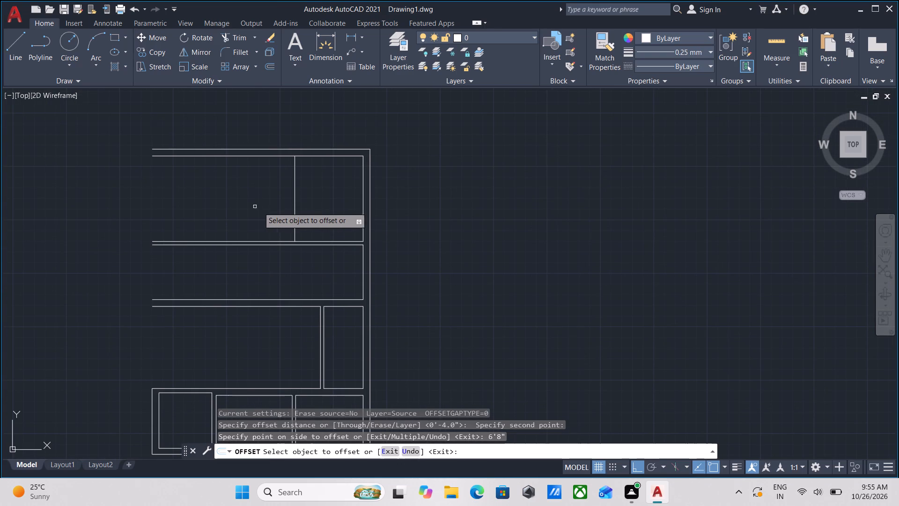
click(294, 206)
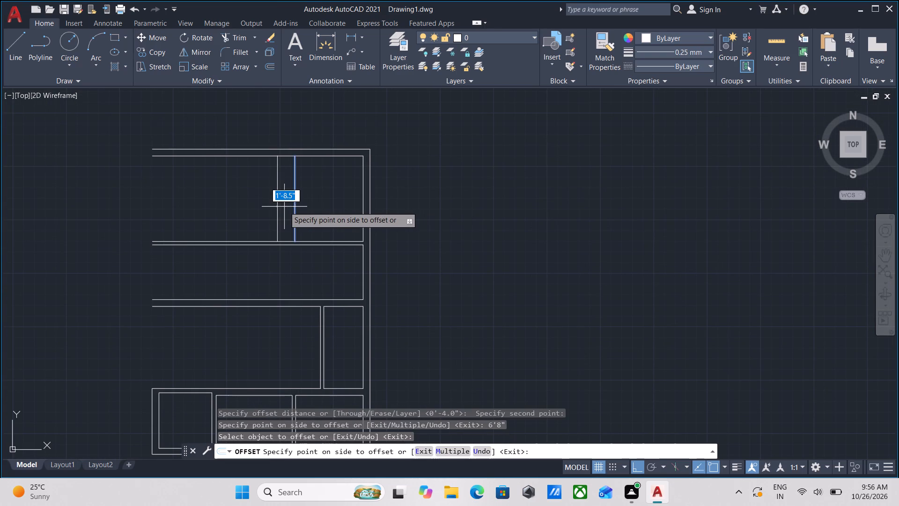
key(4)
key(shift+quotedbl)
key(Return)
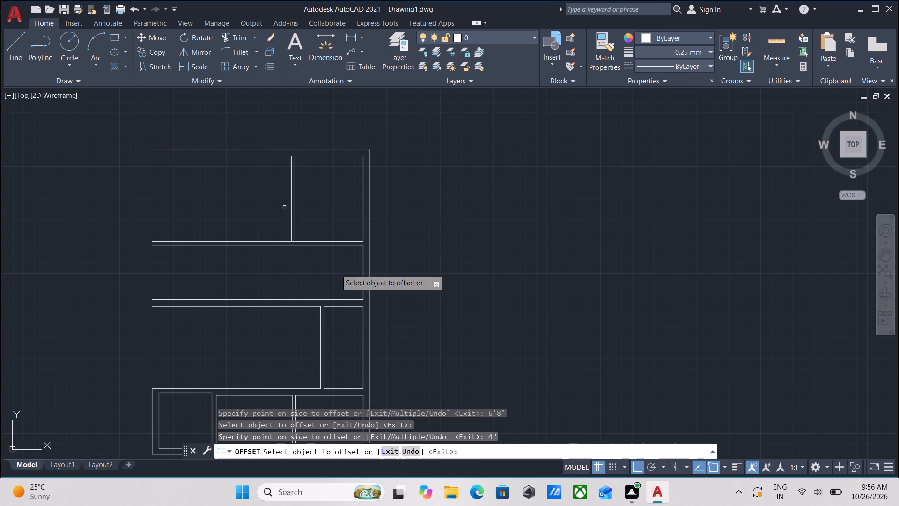
Offset the right outer wall's inner line in the narrow room below the top room 6'8" to the left.
scroll(357, 276, up, 1)
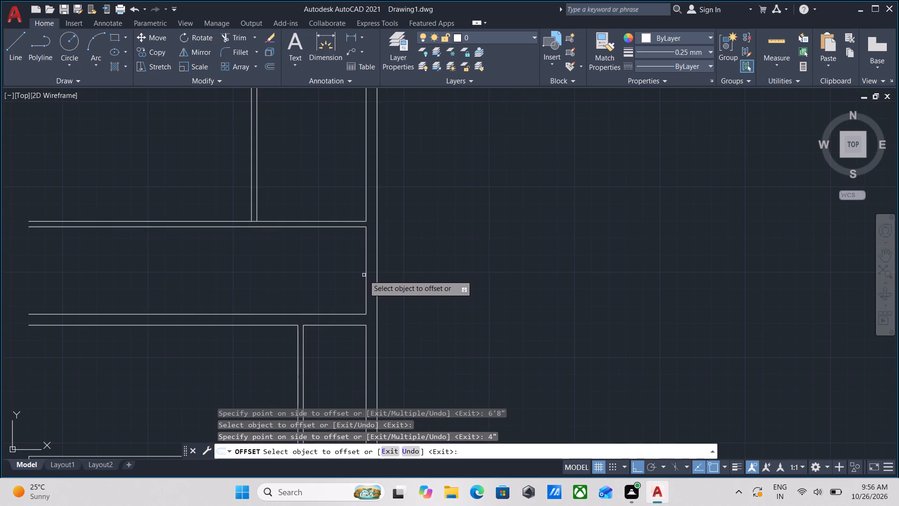
click(365, 275)
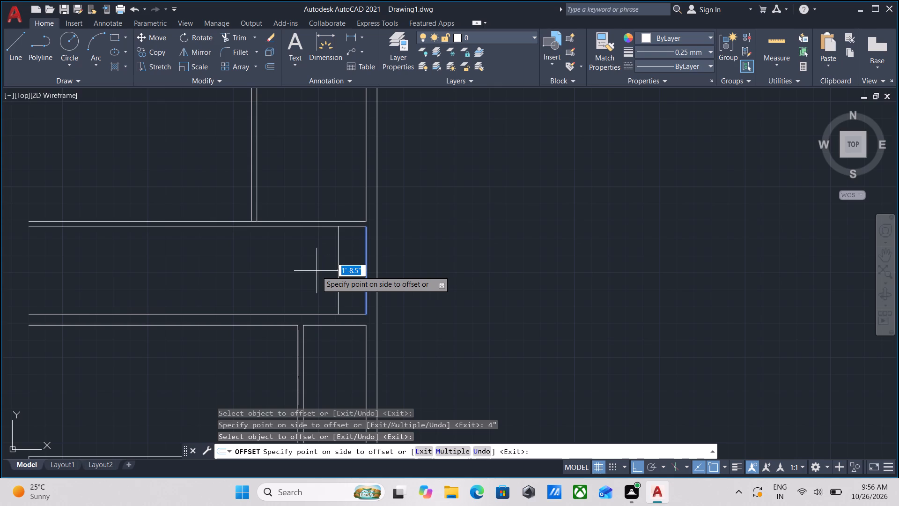
text(6')
key(8)
key(shift+quotedbl)
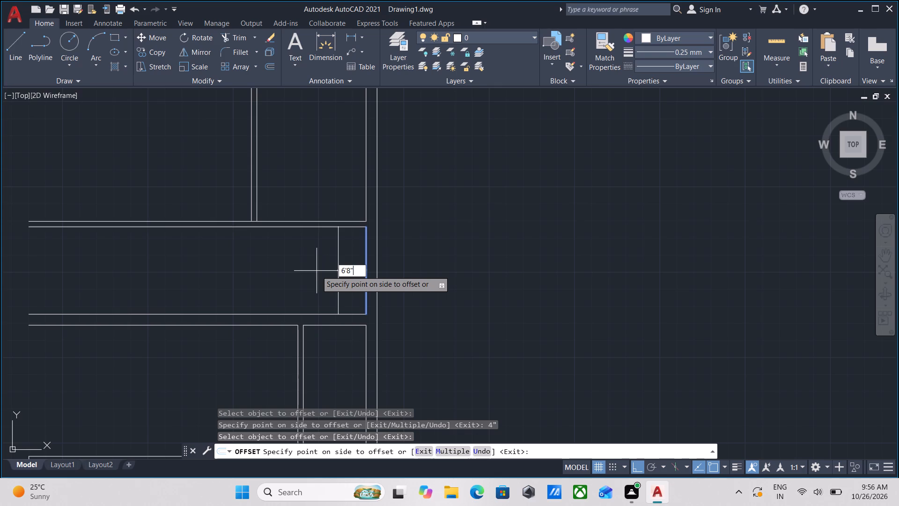
key(Return)
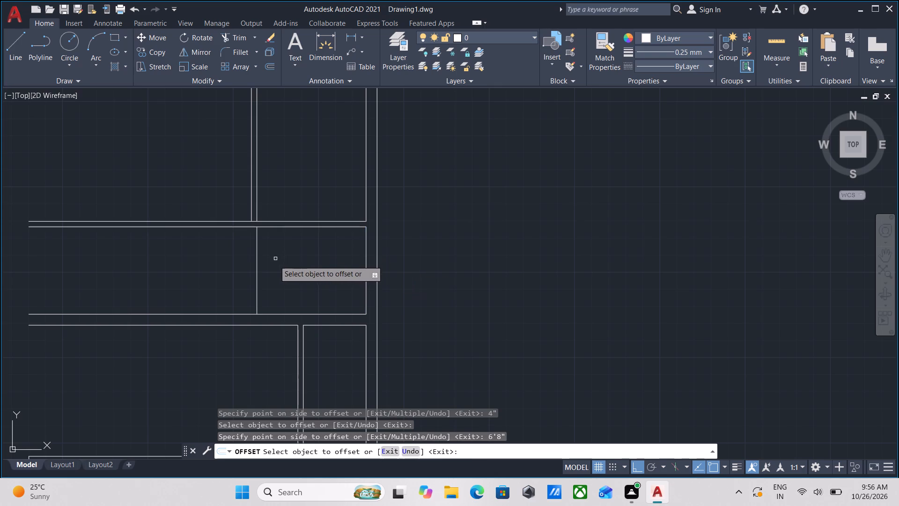
Offset the new vertical line in the narrow room 4" to the left to give the partition its thickness.
click(257, 279)
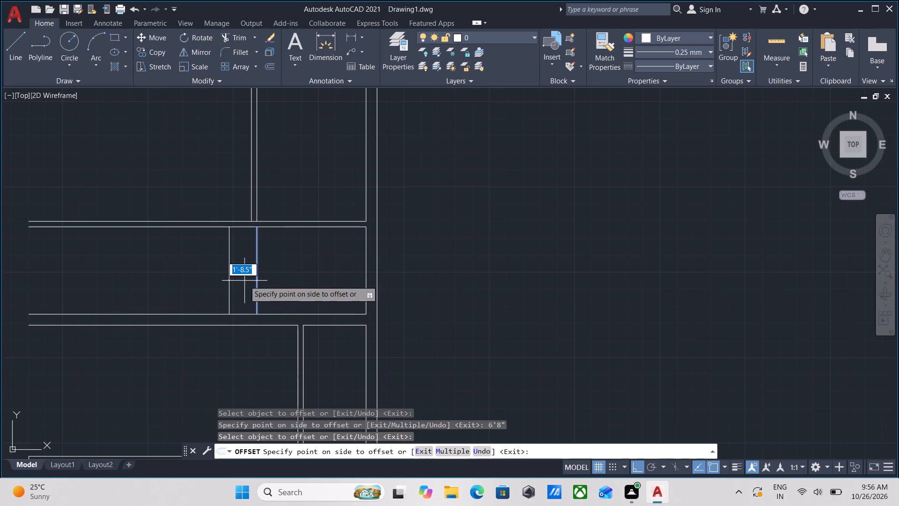
key(4)
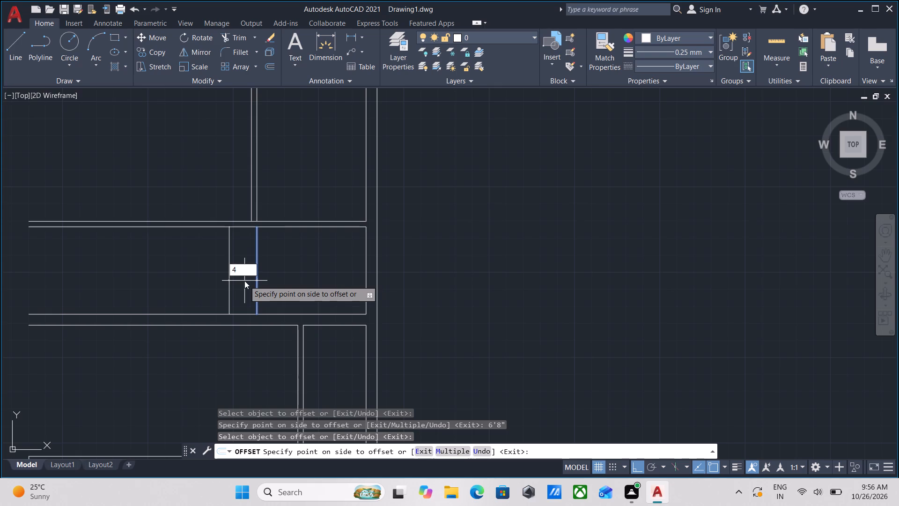
key(shift+quotedbl)
key(Return)
key(Escape)
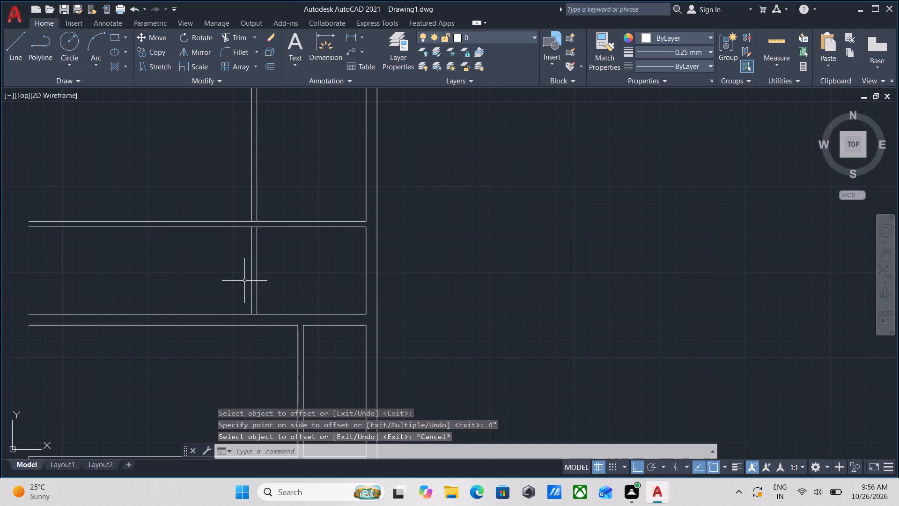
Extend both vertical partition lines of the narrow room up across the 4" horizontal partition to the top room's partition.
scroll(266, 213, up, 3)
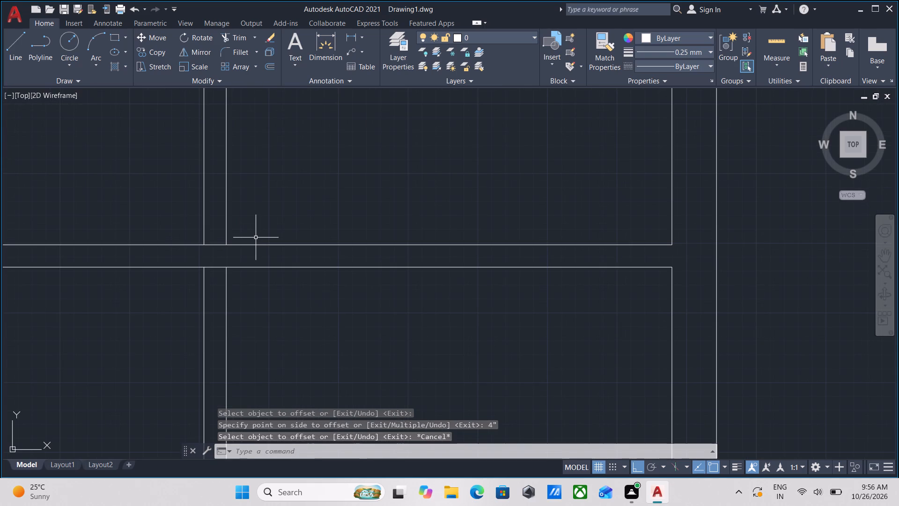
key(e)
key(x)
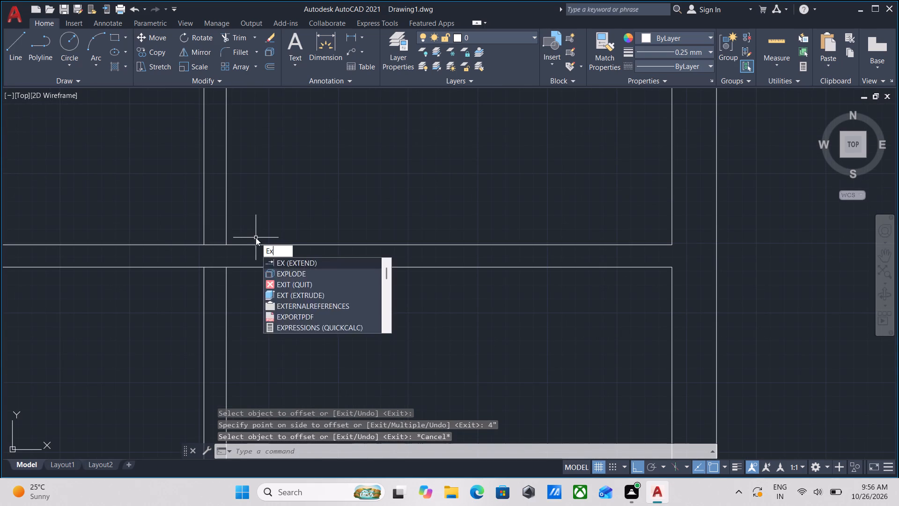
key(Return)
click(225, 292)
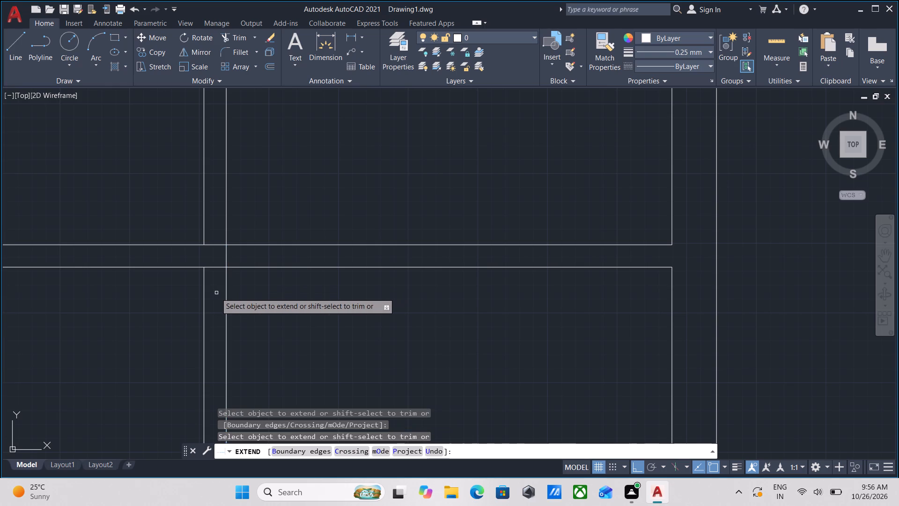
click(205, 295)
key(Escape)
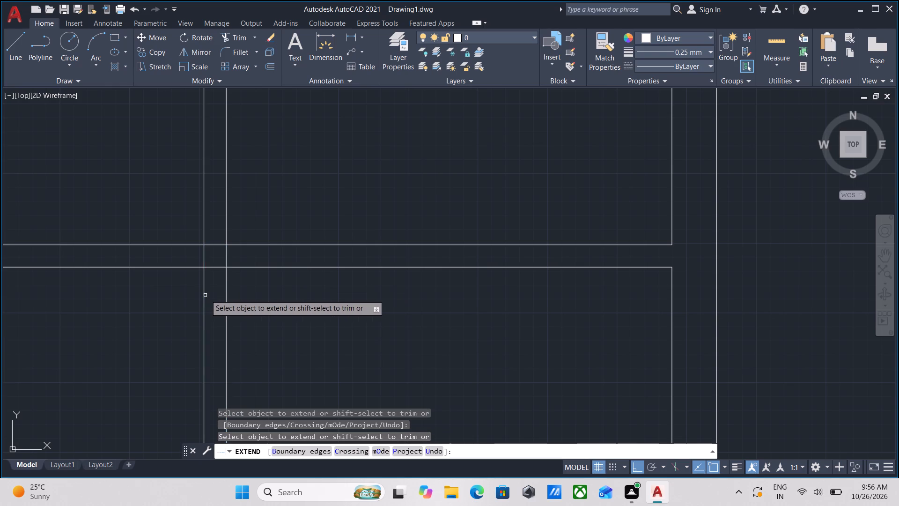
Trim the right line of the vertical partition between the two lines of the 4" horizontal partition.
scroll(244, 277, down, 4)
scroll(255, 285, up, 5)
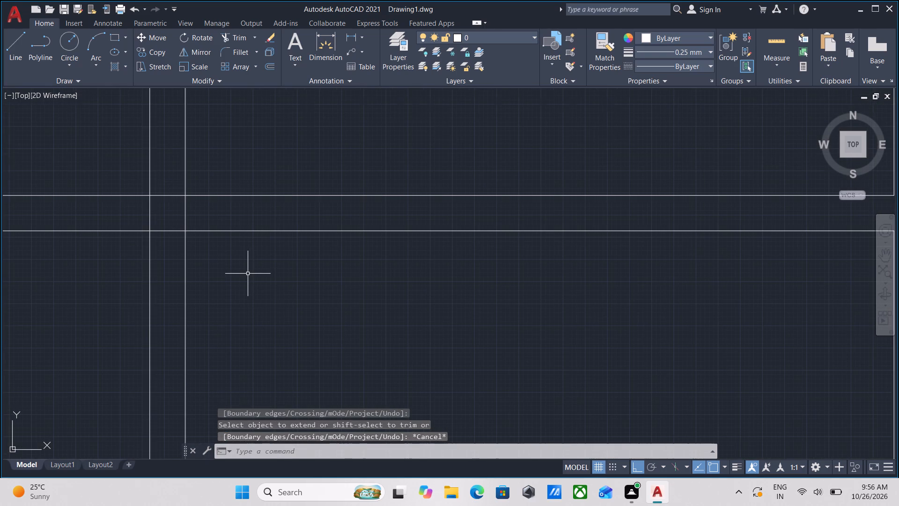
text(tr)
key(Return)
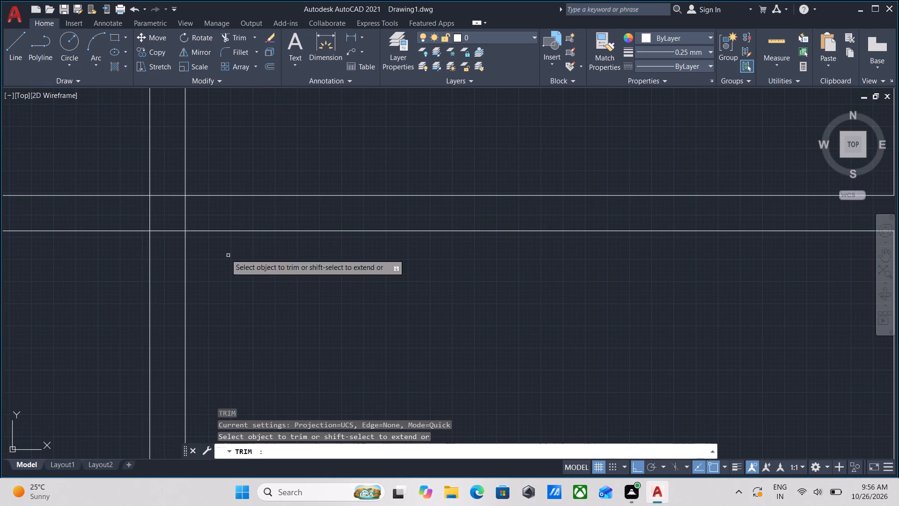
scroll(198, 213, up, 3)
click(198, 213)
scroll(198, 213, down, 1)
middle_drag(198, 213, 516, 217)
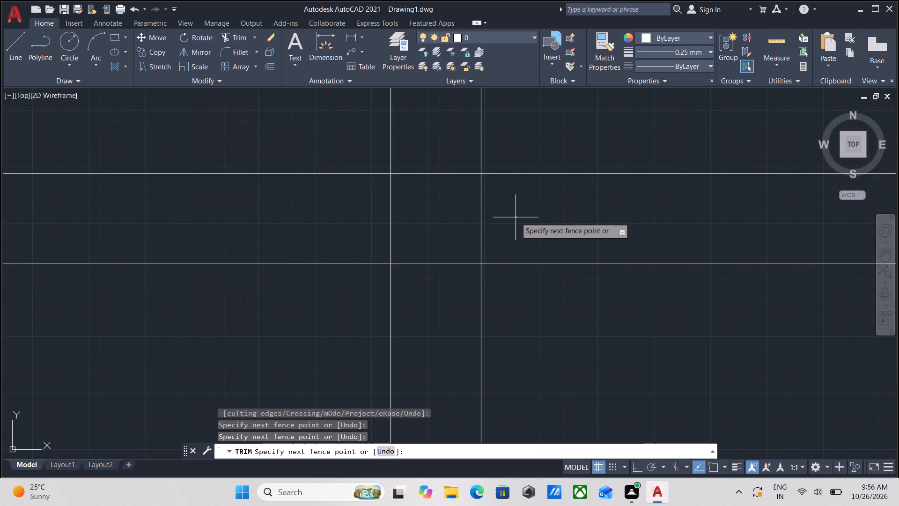
click(518, 216)
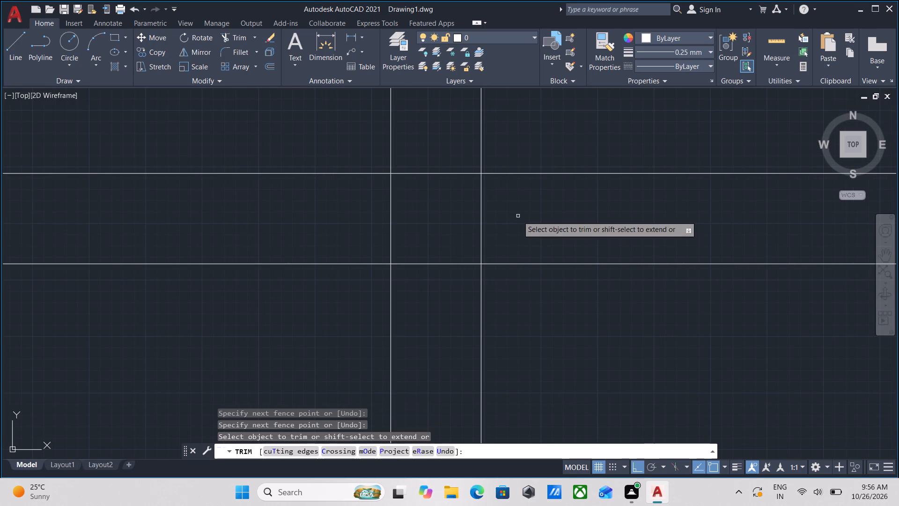
click(496, 223)
click(454, 221)
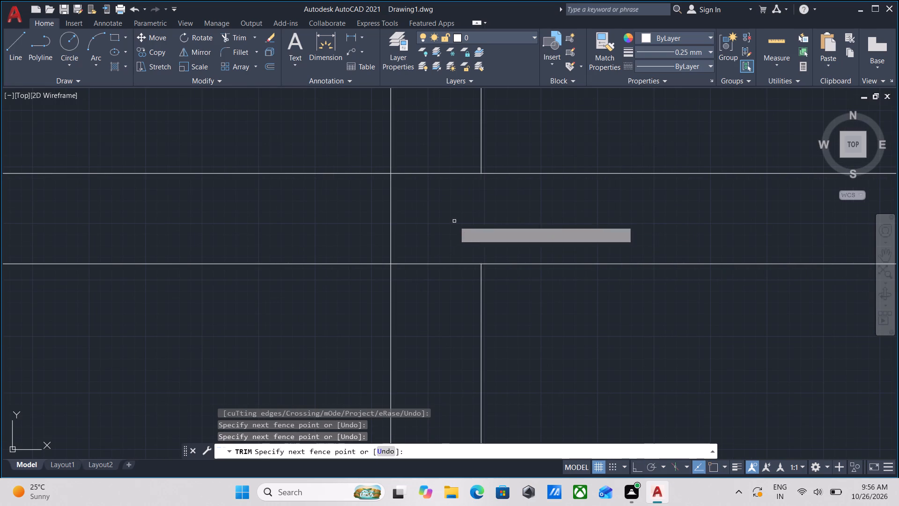
Trim both horizontal partition lines between the two vertical partition lines to open the wall junction.
scroll(438, 295, down, 3)
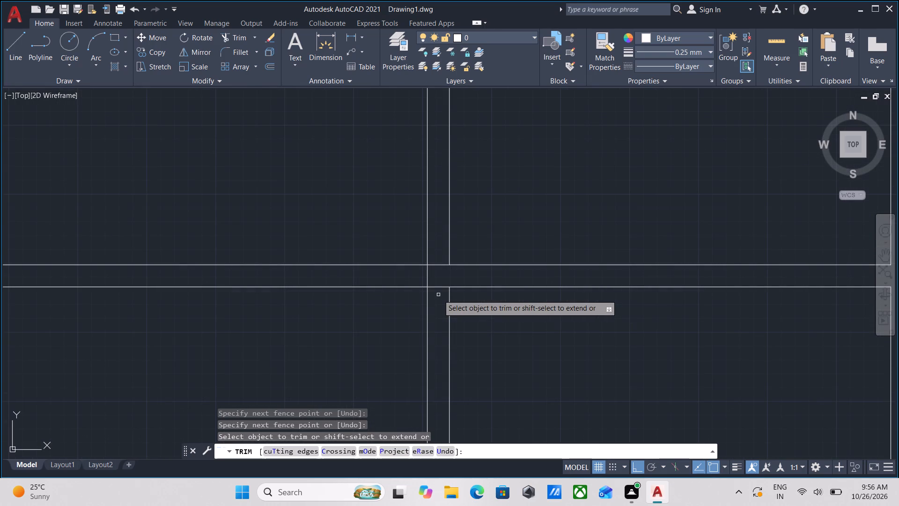
scroll(438, 295, down, 2)
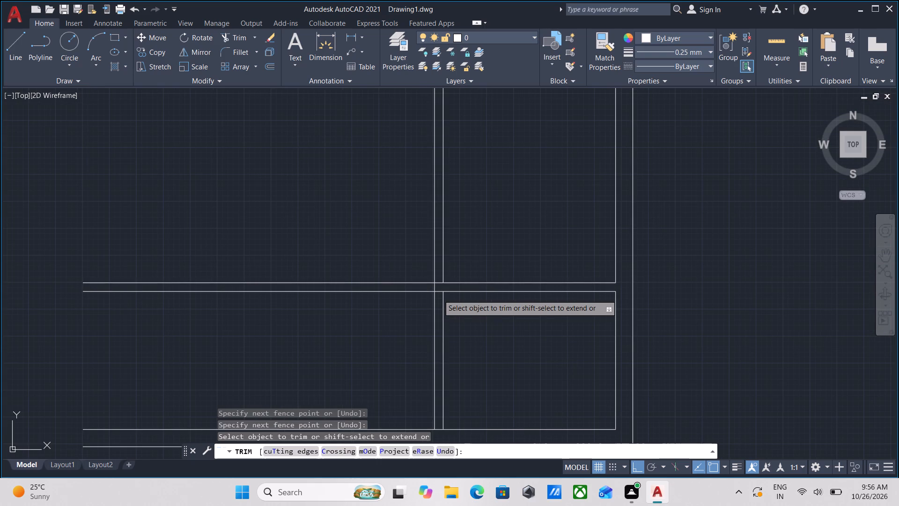
click(438, 295)
scroll(436, 268, up, 1)
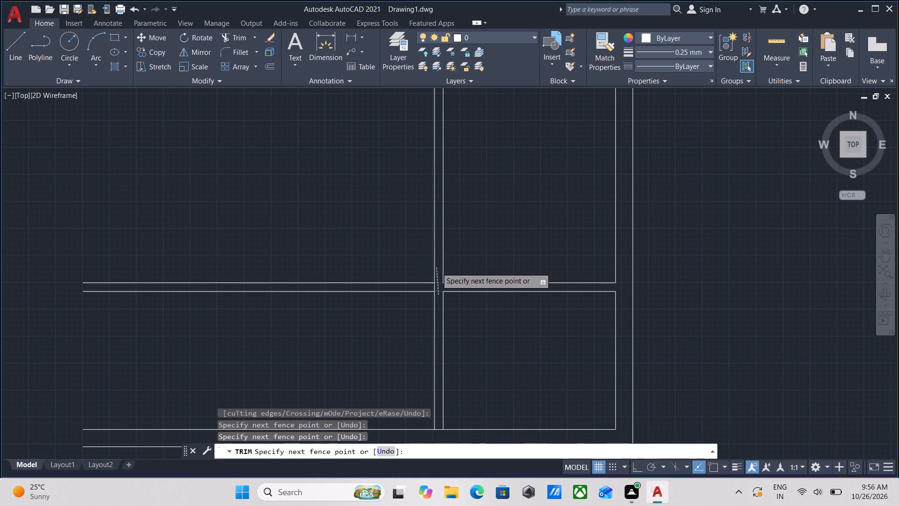
scroll(436, 268, up, 2)
click(441, 284)
key(Escape)
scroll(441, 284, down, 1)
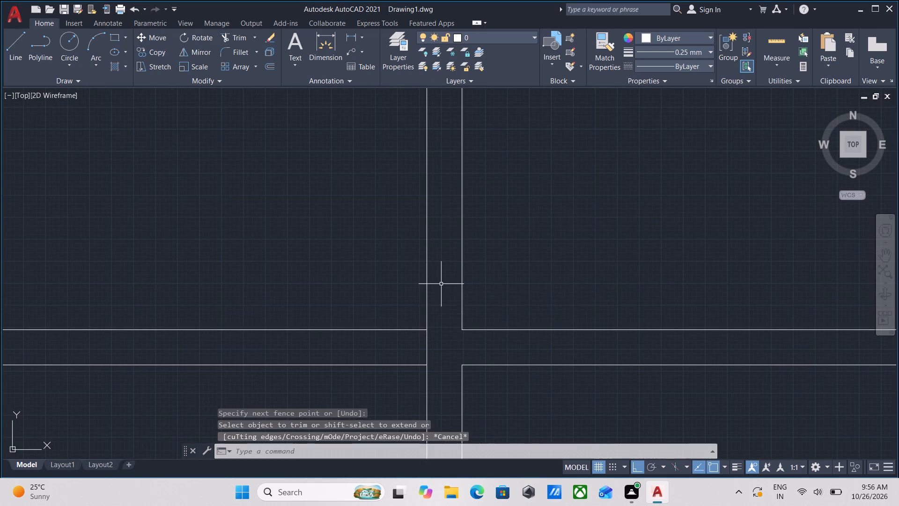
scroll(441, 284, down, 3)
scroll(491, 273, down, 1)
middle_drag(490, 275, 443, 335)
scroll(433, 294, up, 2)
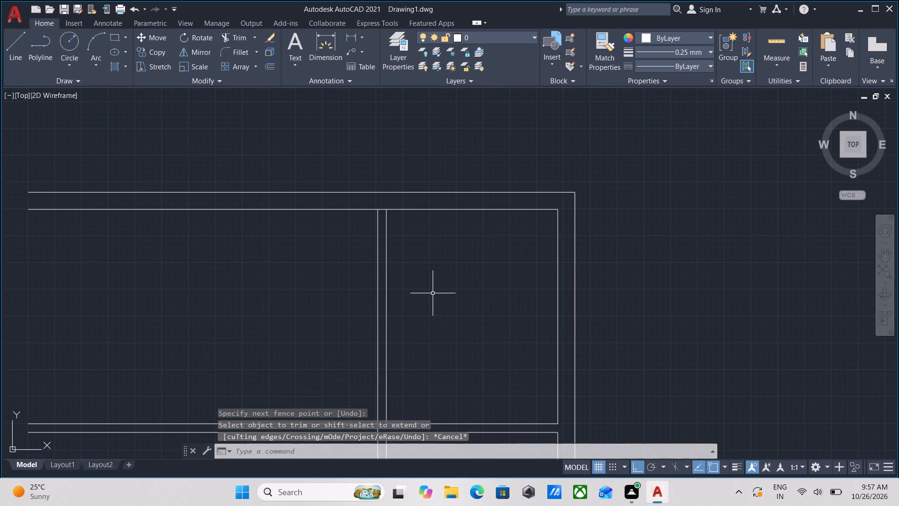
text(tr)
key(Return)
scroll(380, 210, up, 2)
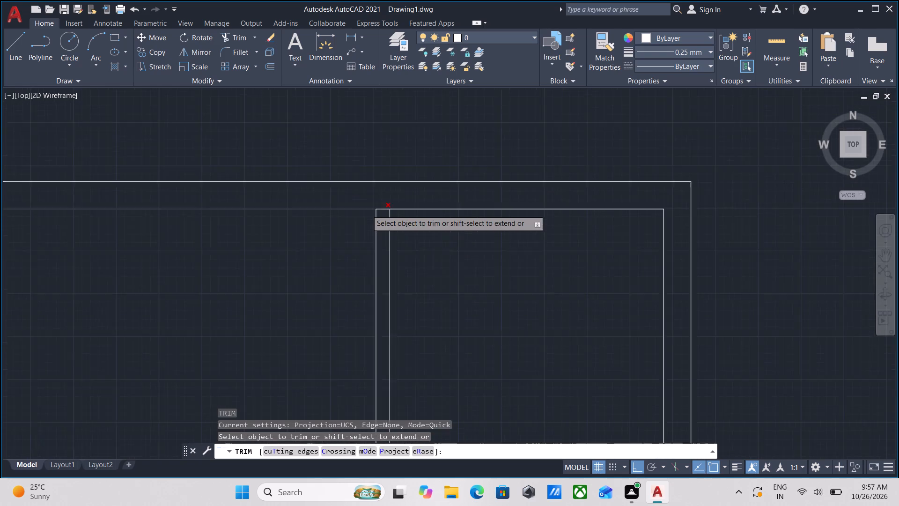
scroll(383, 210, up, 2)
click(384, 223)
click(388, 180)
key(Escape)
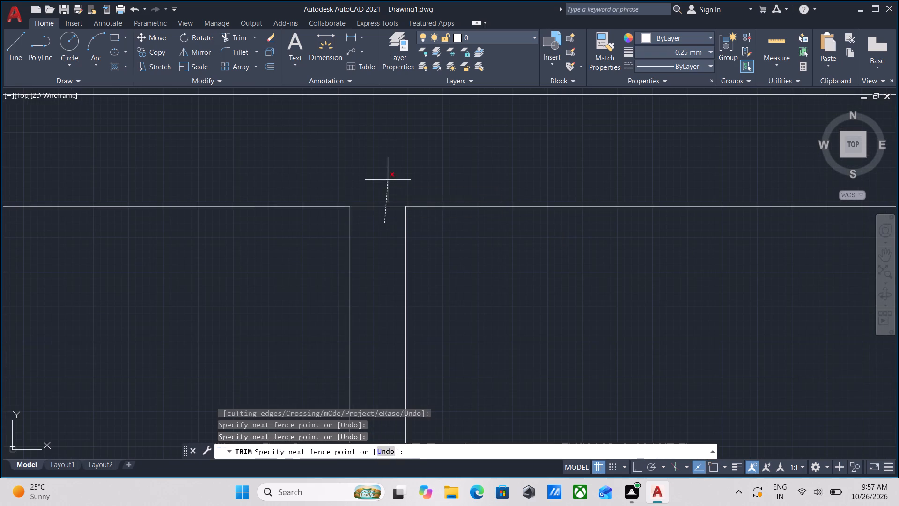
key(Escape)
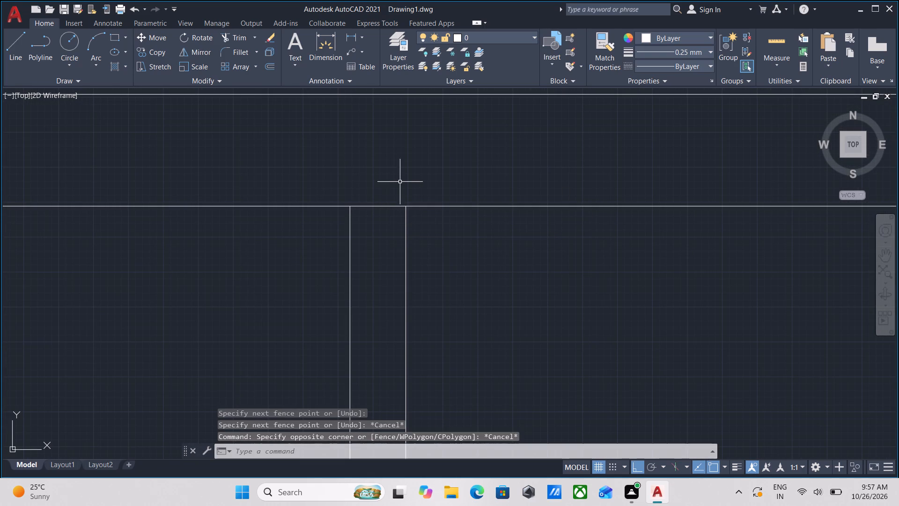
Trim the top outer wall's inner line between the two lines of the vertical partition.
text(tr)
key(Return)
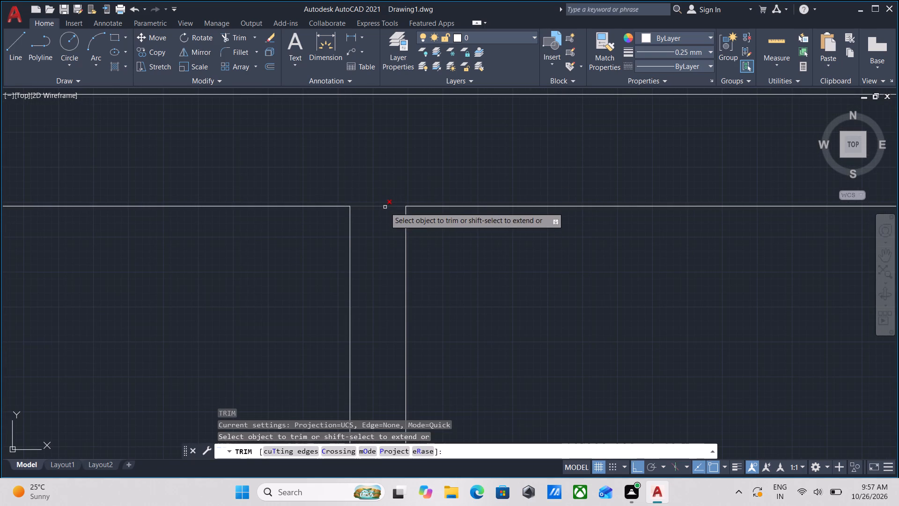
click(373, 240)
click(379, 178)
key(grave)
scroll(460, 282, down, 2)
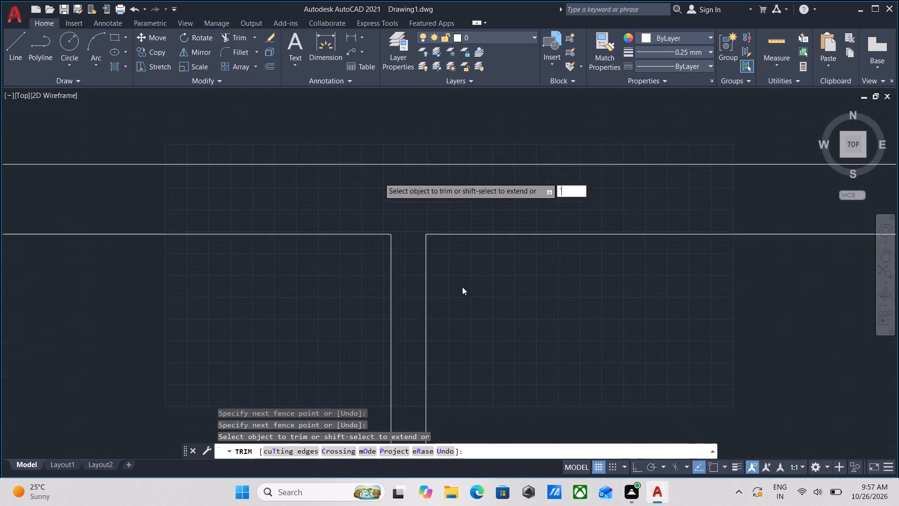
scroll(462, 287, down, 2)
middle_drag(462, 287, 387, 215)
key(Escape)
Measure the width and height of the two right-hand rooms beside the new vertical partition.
scroll(414, 287, down, 1)
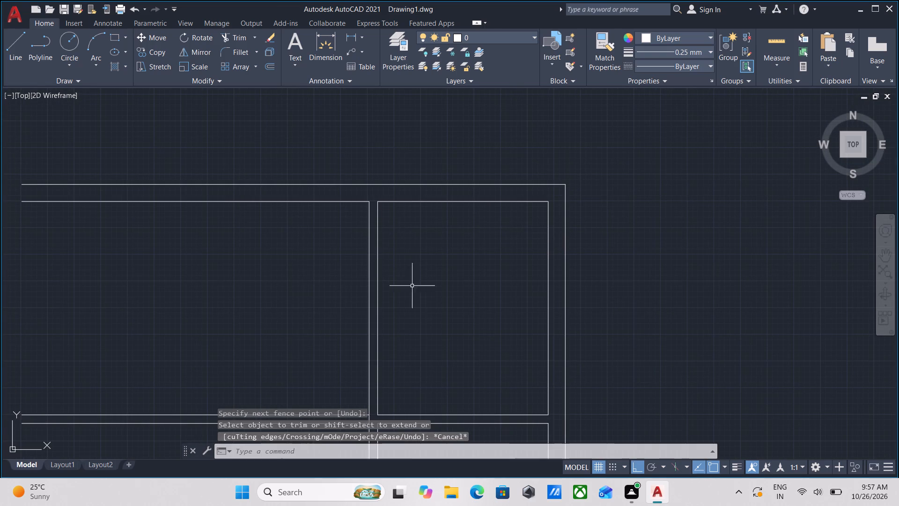
scroll(414, 287, down, 1)
middle_drag(414, 287, 400, 261)
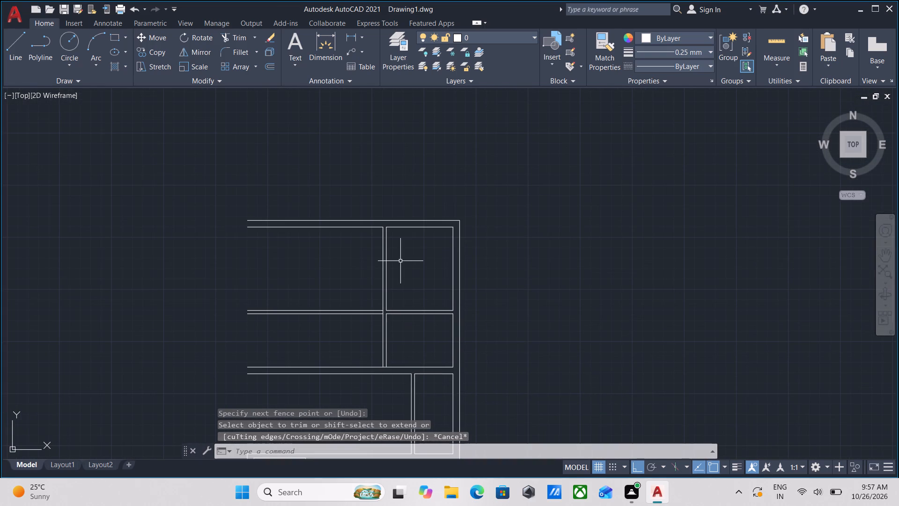
scroll(451, 316, down, 1)
scroll(395, 331, up, 1)
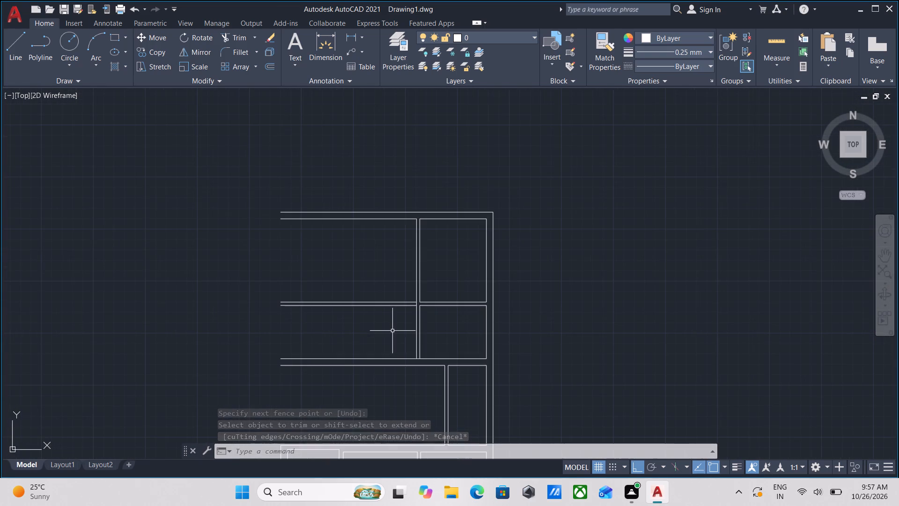
scroll(469, 320, up, 2)
text(mea)
key(Return)
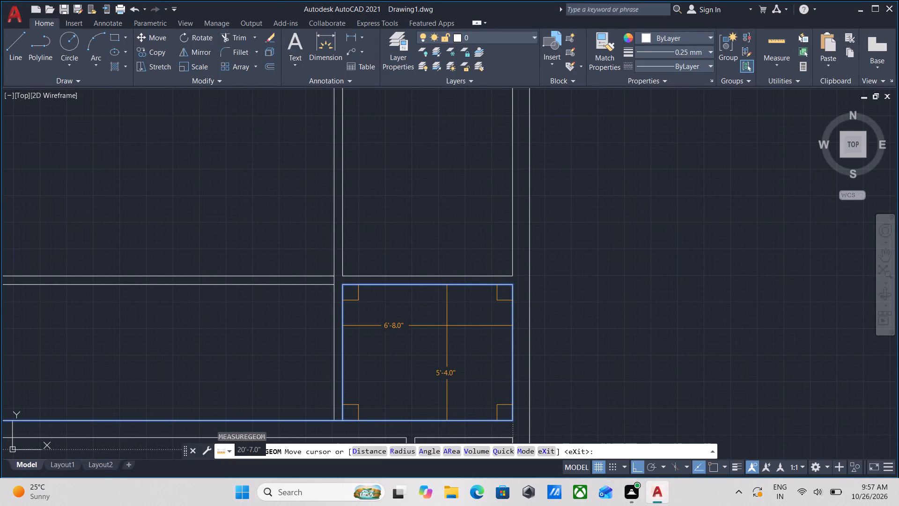
middle_drag(440, 229, 432, 381)
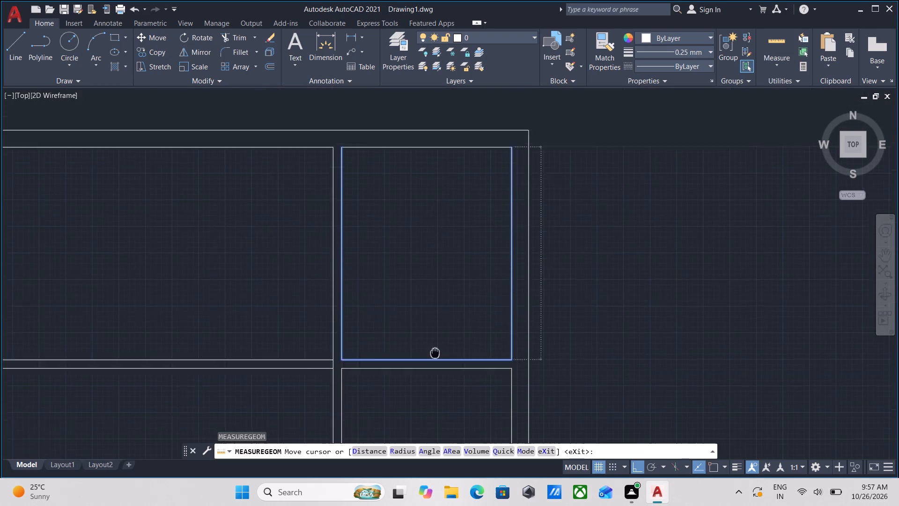
middle_drag(432, 381, 432, 382)
middle_drag(437, 345, 472, 302)
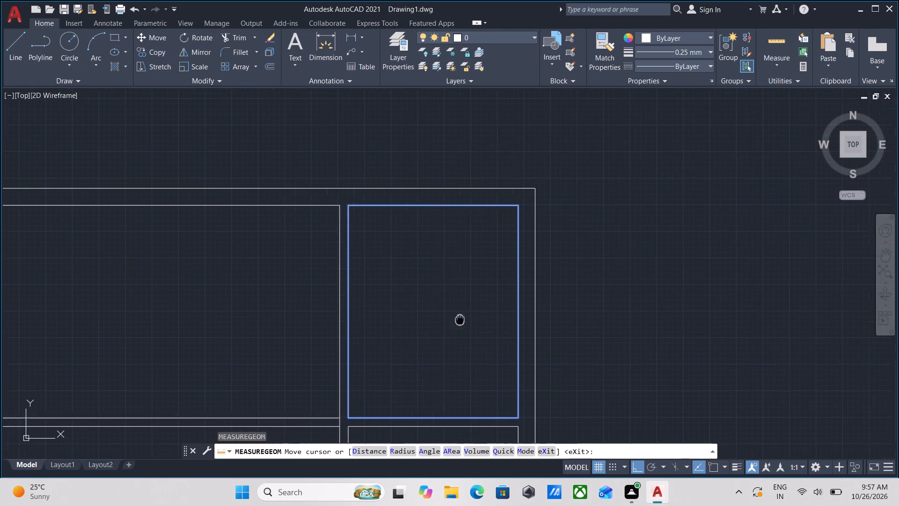
middle_drag(472, 302, 474, 297)
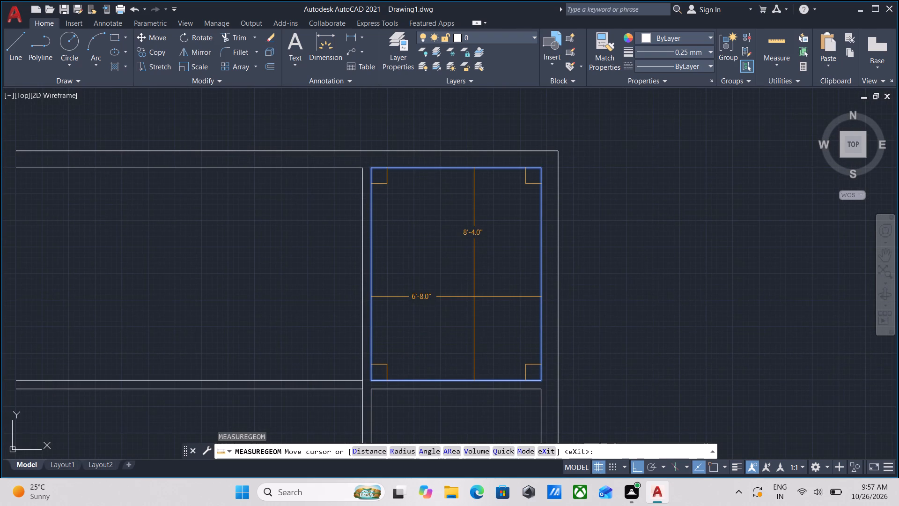
key(Escape)
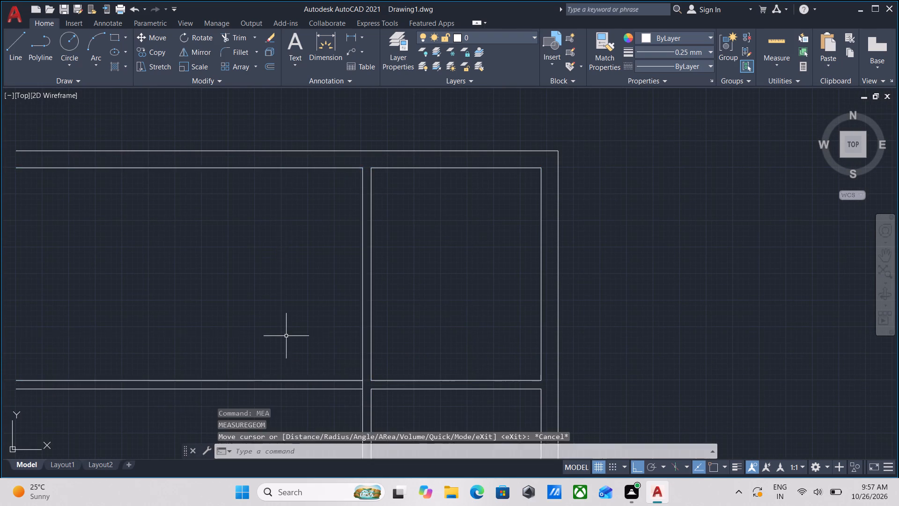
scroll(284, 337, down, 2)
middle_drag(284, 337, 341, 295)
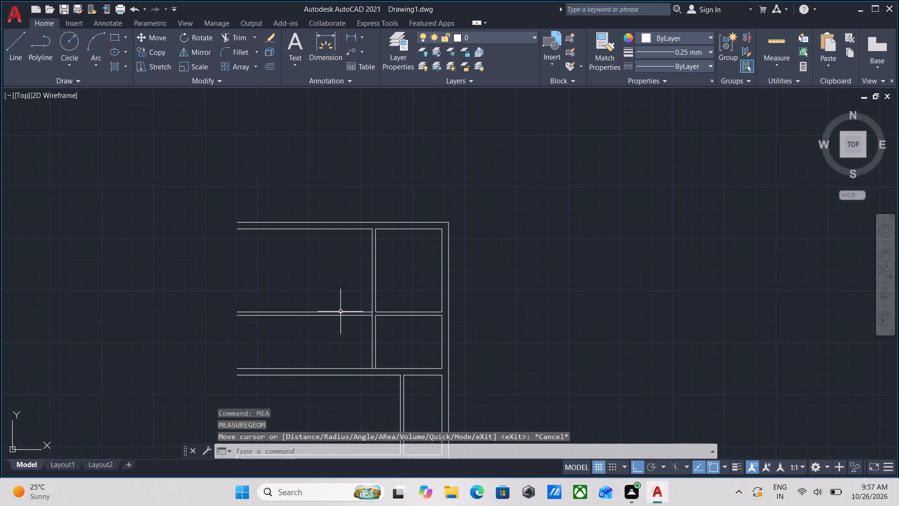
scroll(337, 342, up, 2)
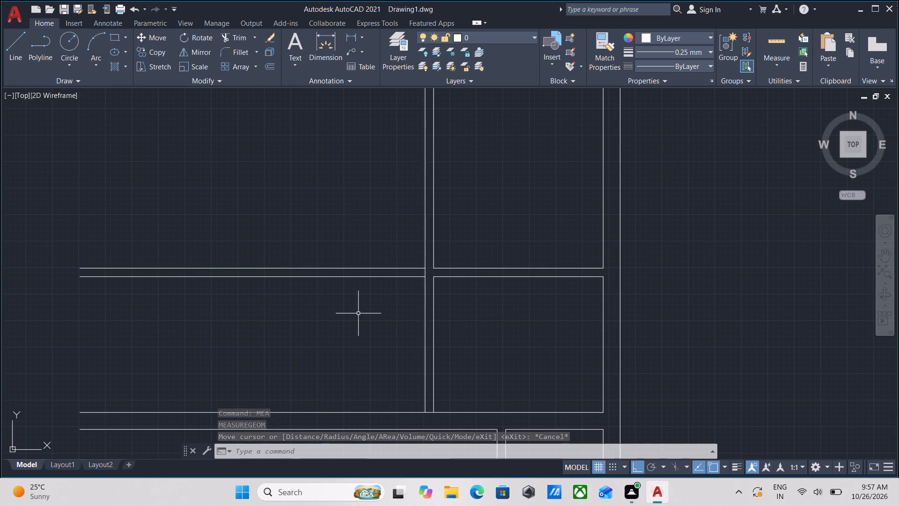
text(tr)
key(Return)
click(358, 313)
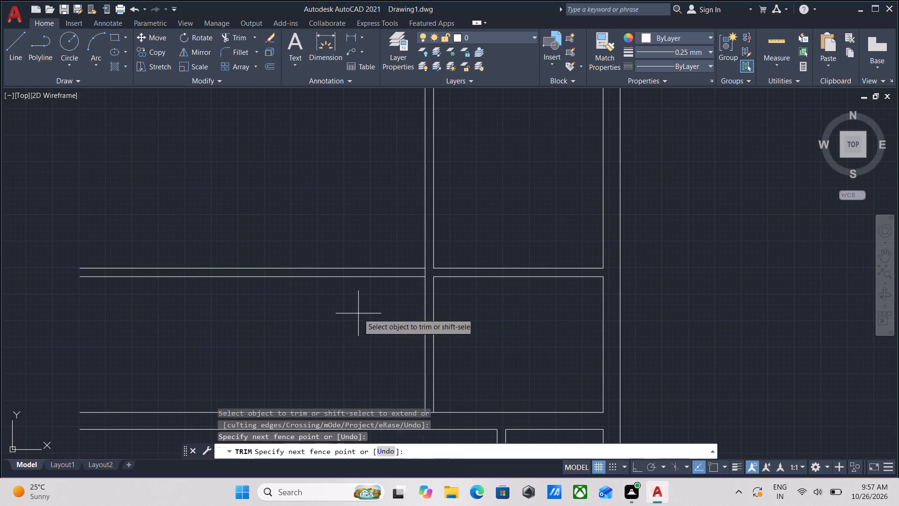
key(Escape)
Erase the two horizontal partition lines on the left side of the vertical partition.
click(358, 313)
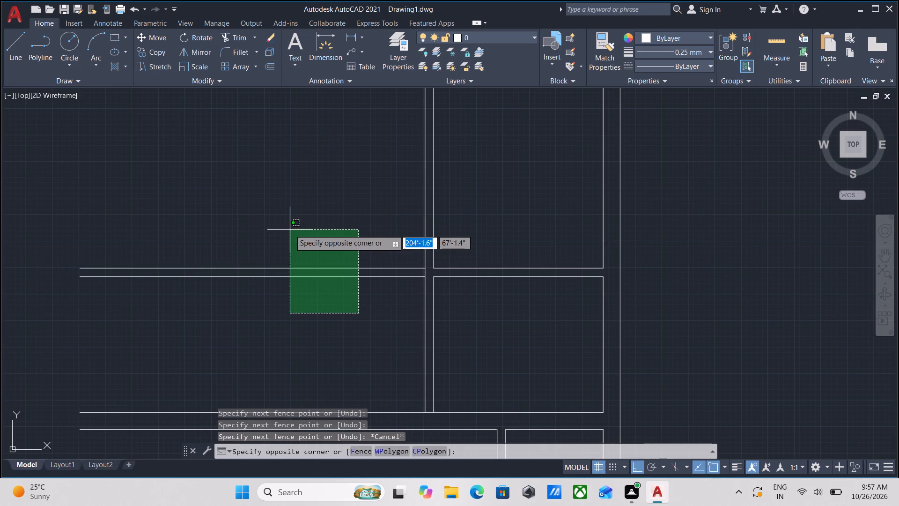
click(288, 226)
right_click(277, 231)
click(318, 281)
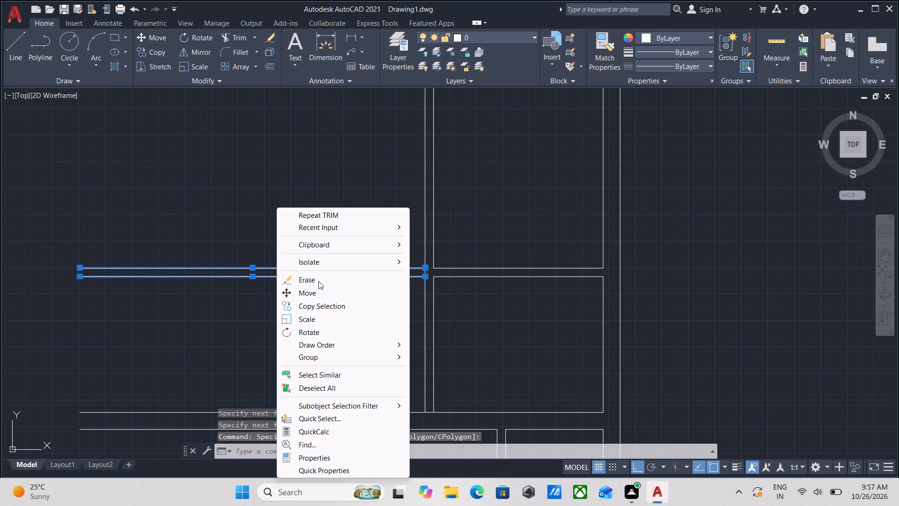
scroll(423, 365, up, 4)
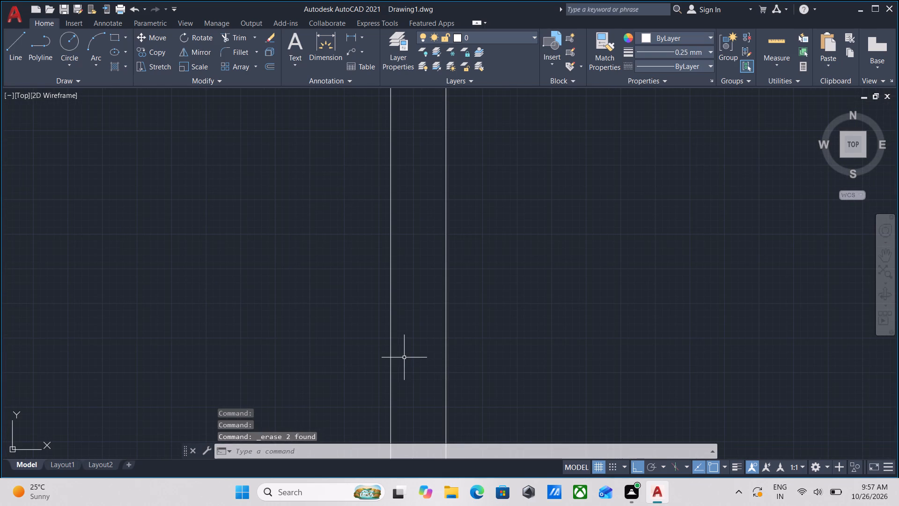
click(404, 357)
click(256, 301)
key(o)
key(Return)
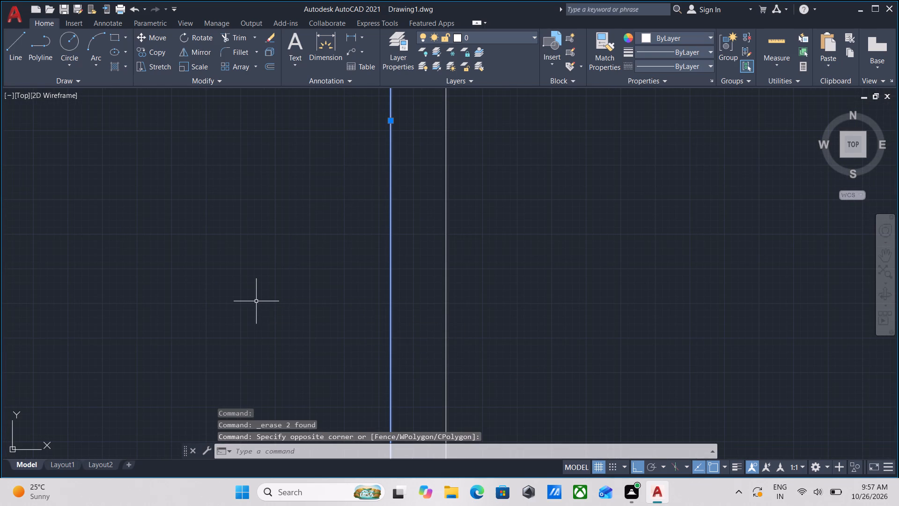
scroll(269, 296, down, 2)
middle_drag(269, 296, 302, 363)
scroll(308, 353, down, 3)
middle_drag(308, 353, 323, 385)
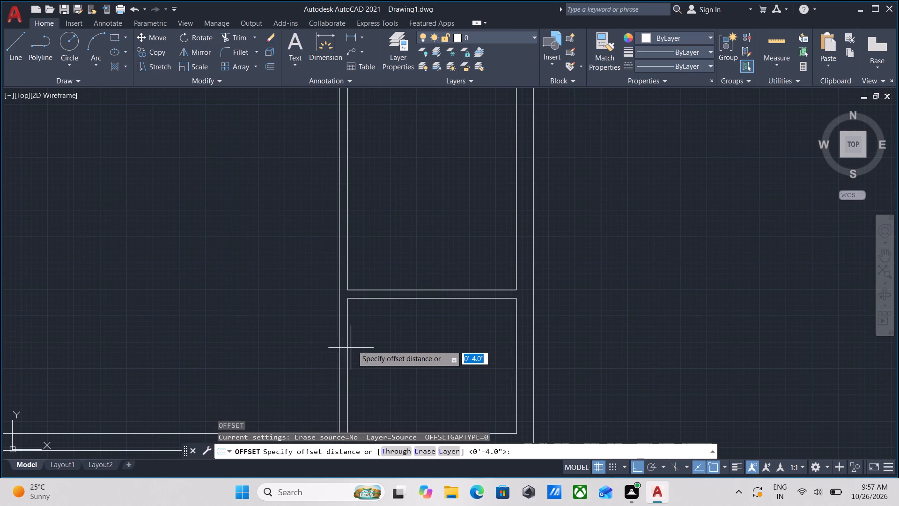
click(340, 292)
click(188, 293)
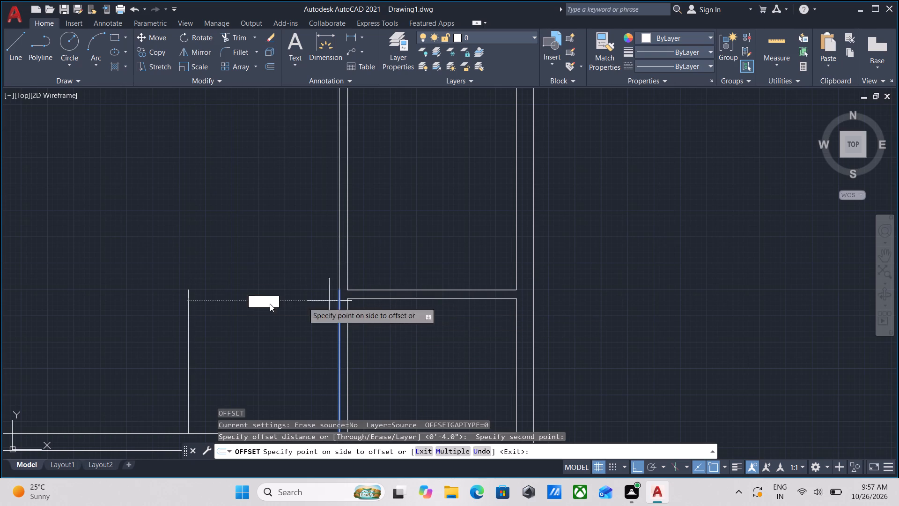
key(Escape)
Join the upper and lower segments of the vertical partition's left line into one line.
scroll(294, 300, up, 2)
scroll(410, 307, up, 2)
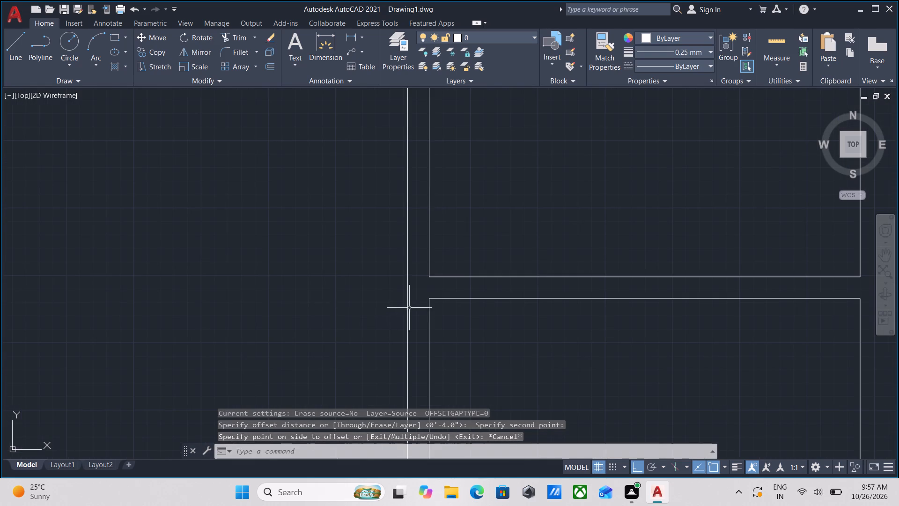
click(420, 301)
click(339, 172)
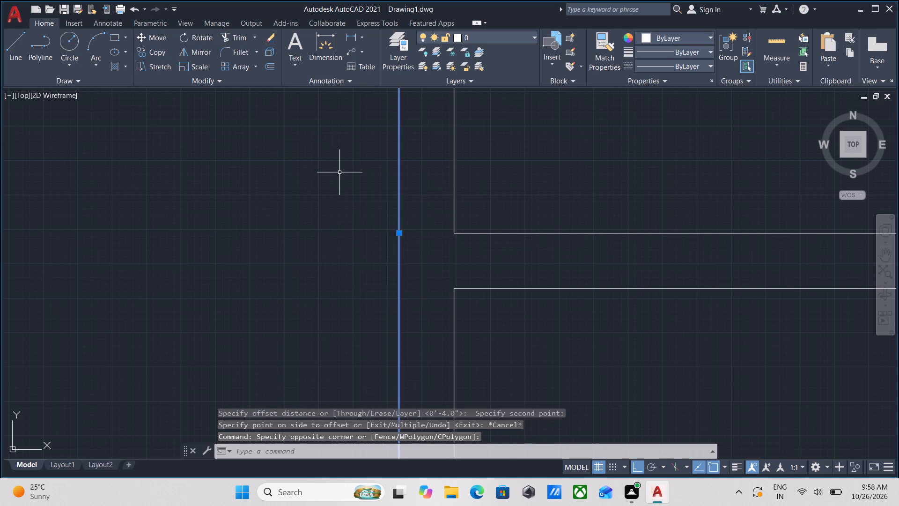
text(joi)
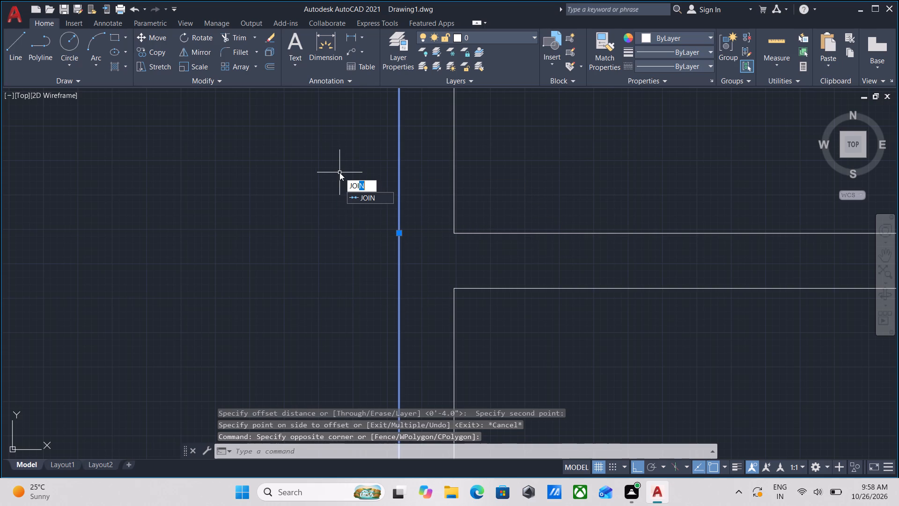
key(n)
key(Return)
Offset the vertical partition's joined left line 15' to the left to set the inner face of the room's left wall.
scroll(371, 193, down, 4)
middle_drag(390, 215, 408, 299)
click(413, 306)
click(376, 254)
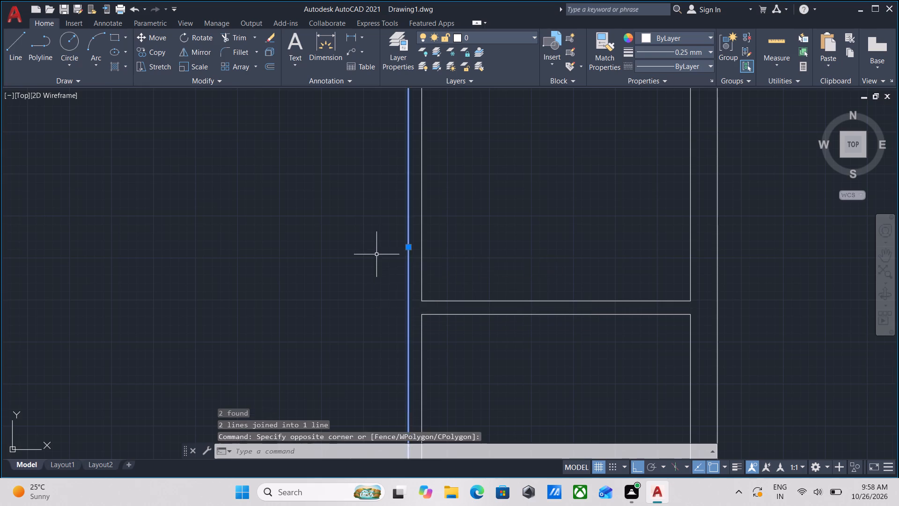
scroll(376, 254, down, 2)
middle_drag(376, 254, 394, 289)
key(o)
key(Return)
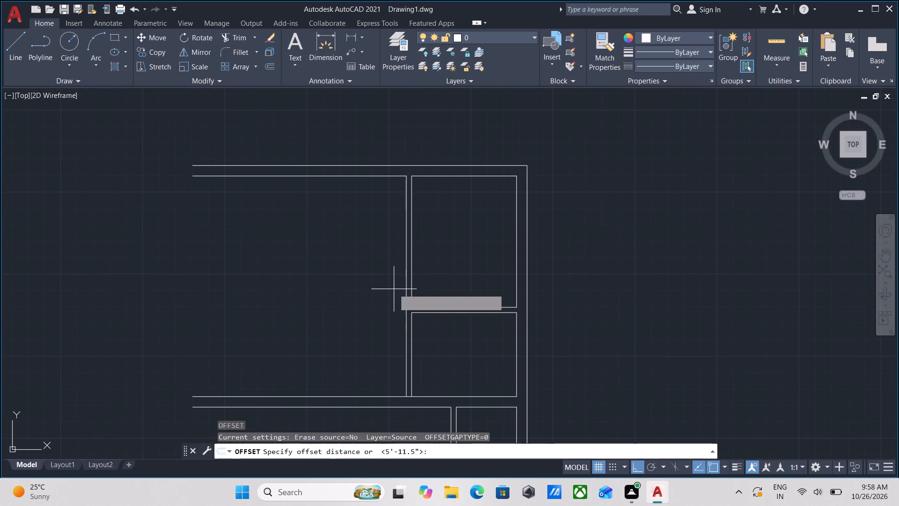
scroll(398, 293, up, 4)
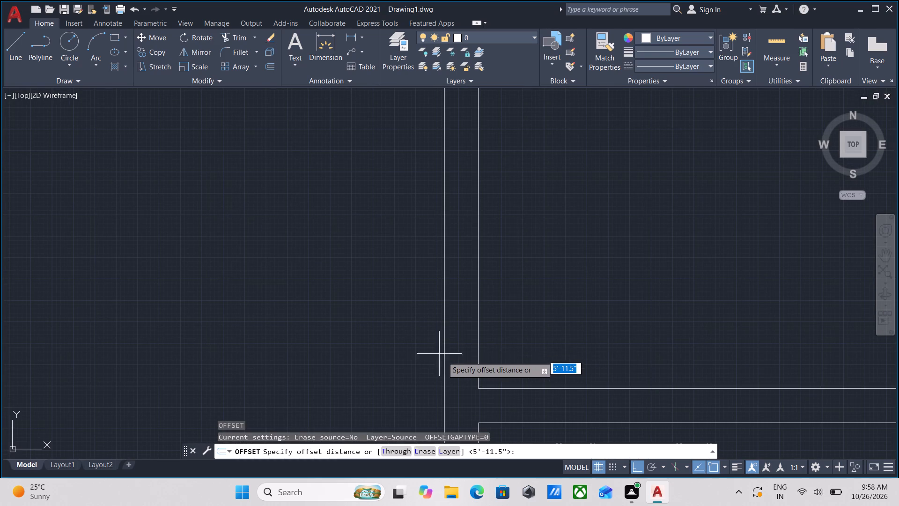
click(444, 362)
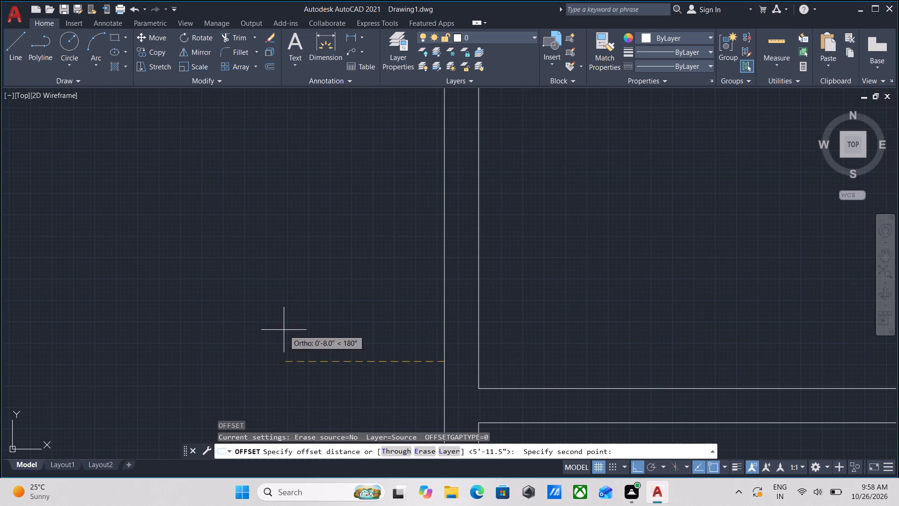
click(283, 330)
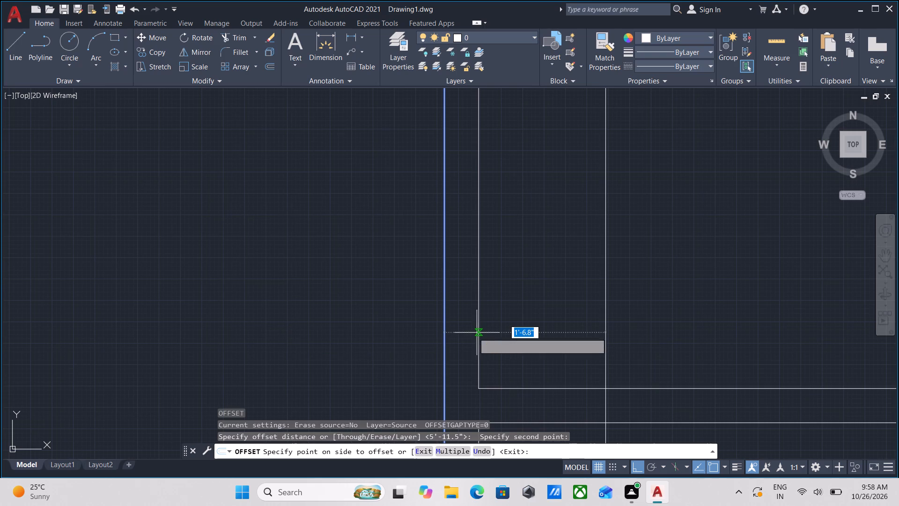
scroll(332, 308, down, 1)
middle_drag(332, 308, 582, 273)
scroll(420, 291, down, 1)
text(15')
key(Return)
Offset the new left wall line 4" outward to give the wall its thickness.
scroll(416, 277, down, 2)
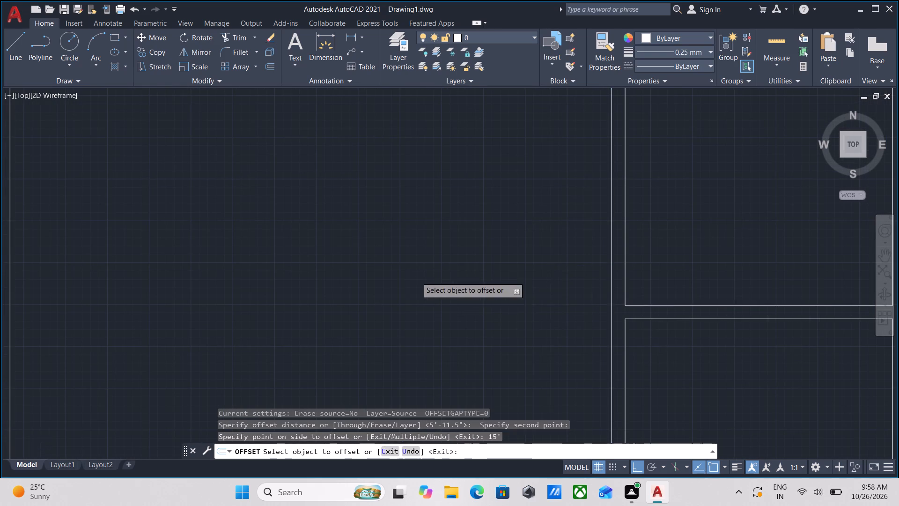
middle_drag(416, 277, 521, 290)
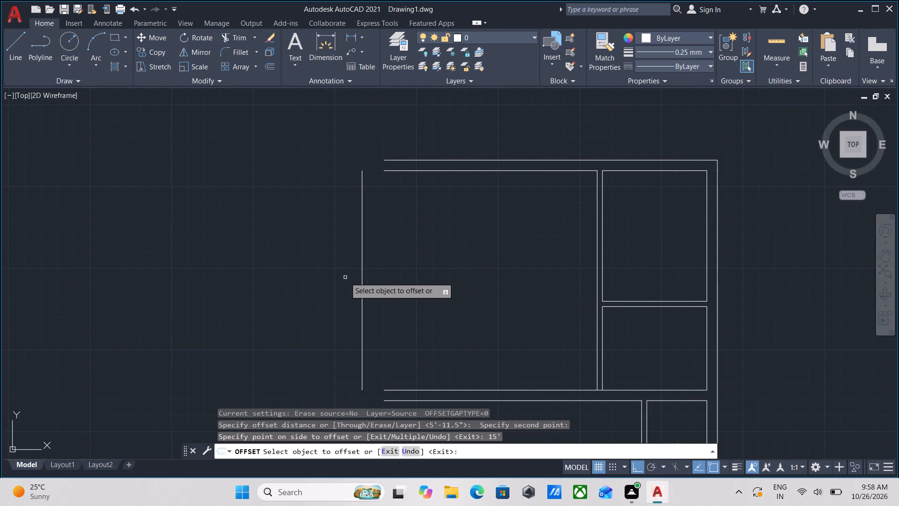
middle_drag(417, 280, 478, 281)
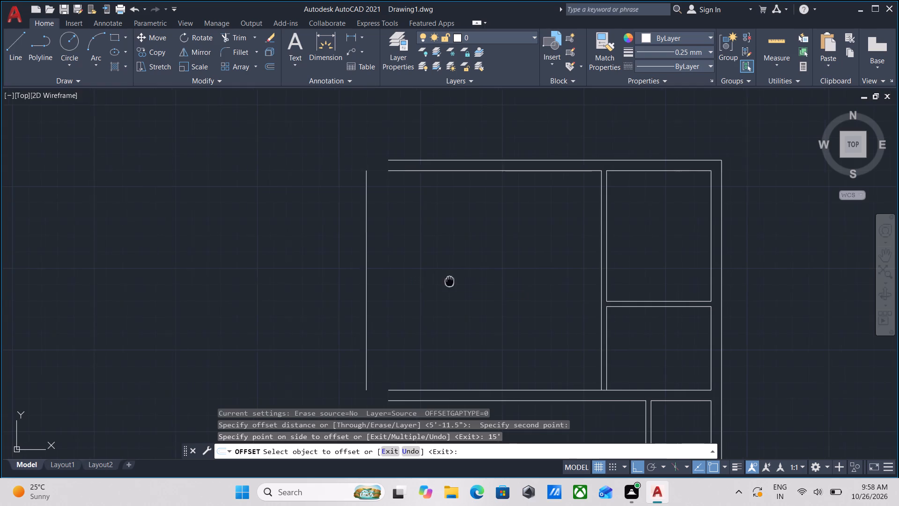
middle_drag(478, 281, 496, 280)
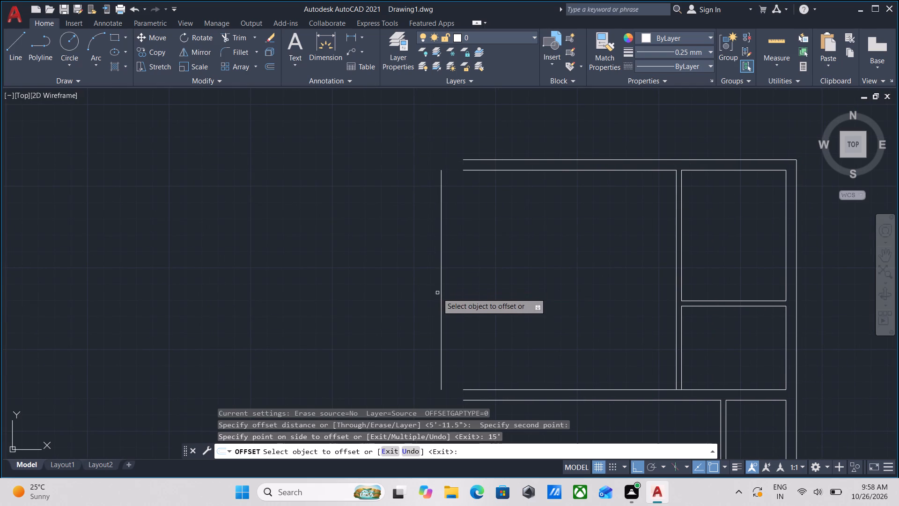
click(440, 294)
key(4)
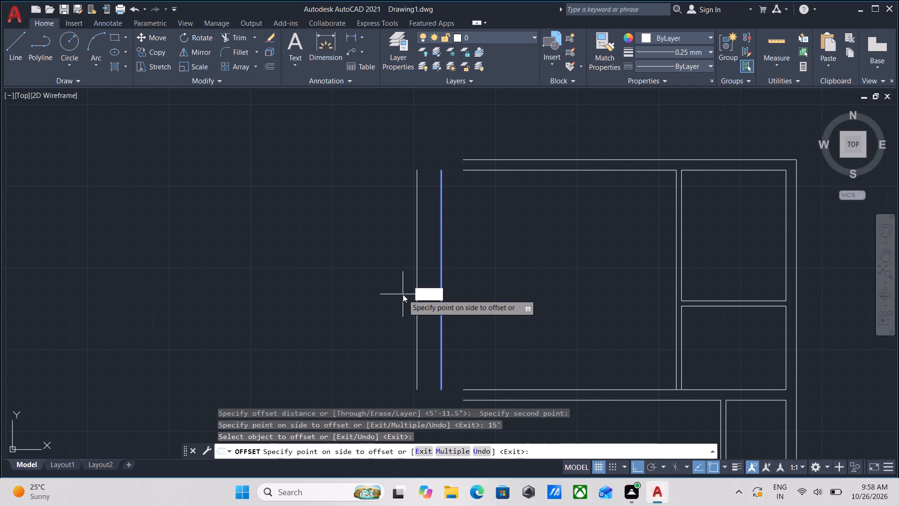
key(shift+quotedbl)
key(Return)
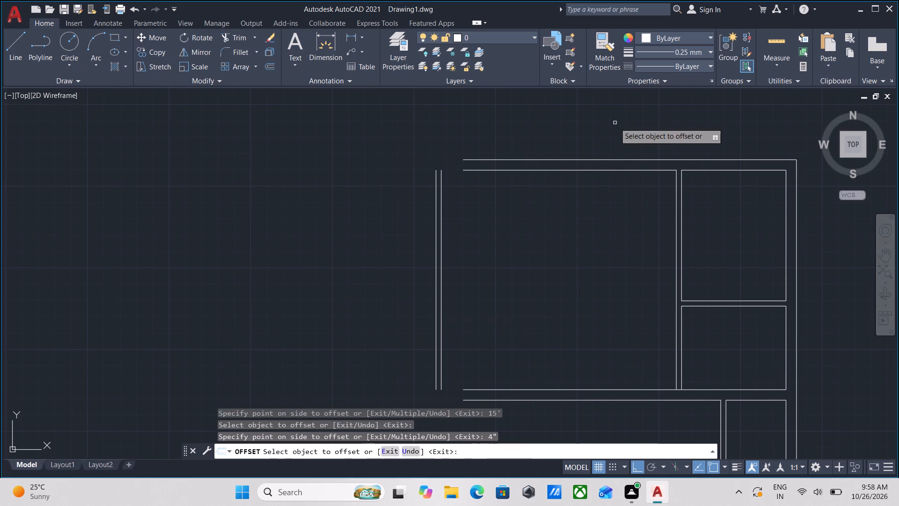
key(Escape)
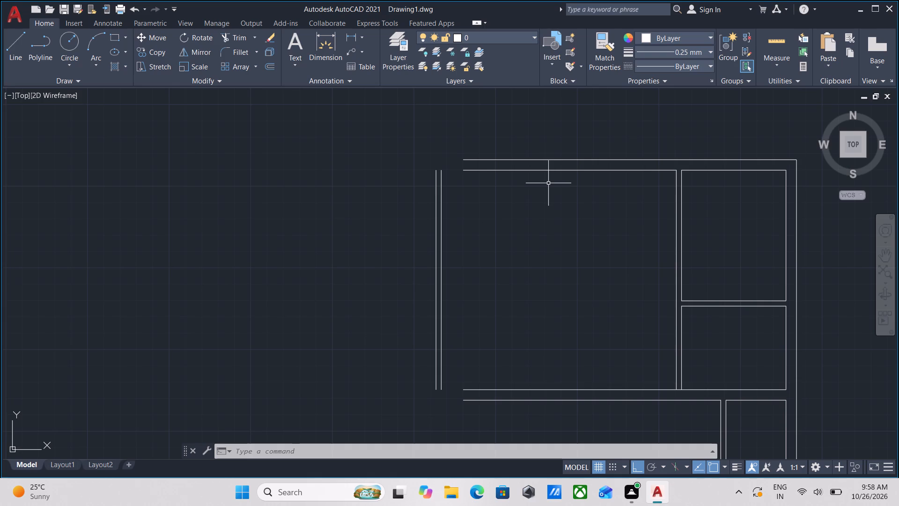
key(Escape)
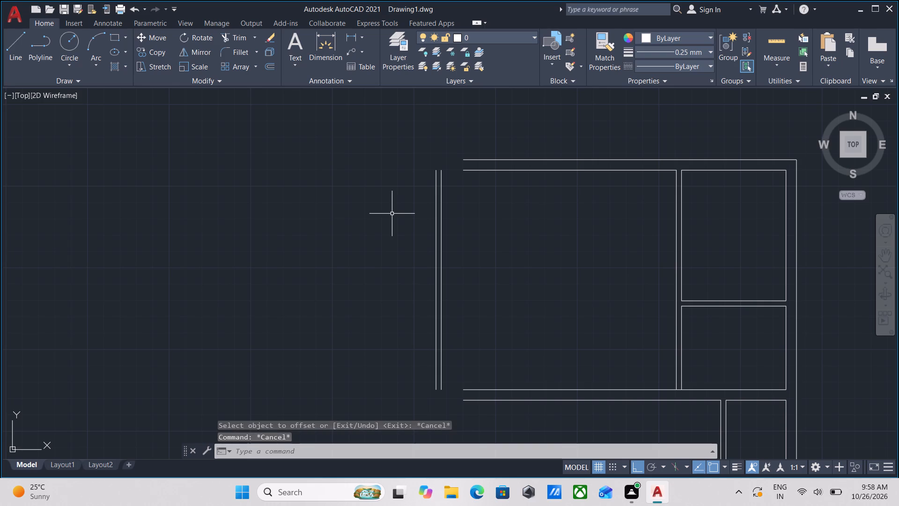
Fillet the new left wall's outer and inner lines to the top wall's matching lines, repeating the command with Multiple.
key(m)
text(ul)
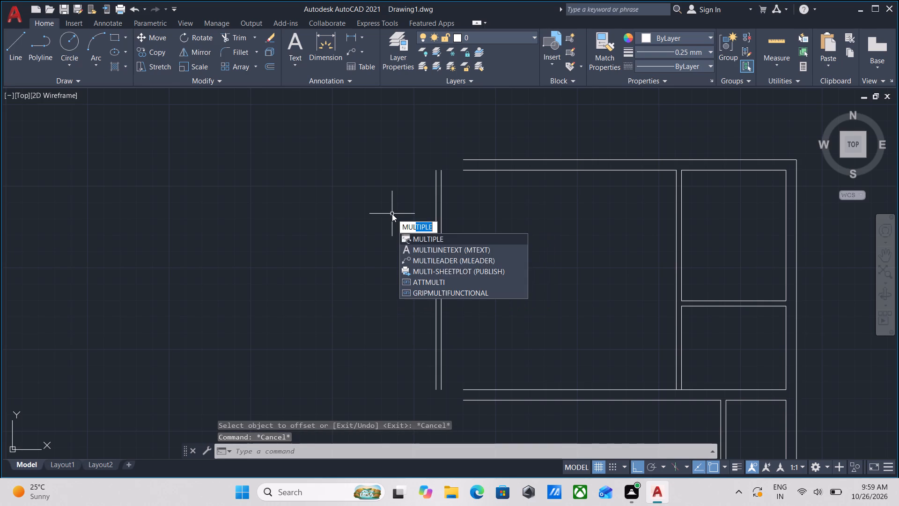
key(Return)
key(f)
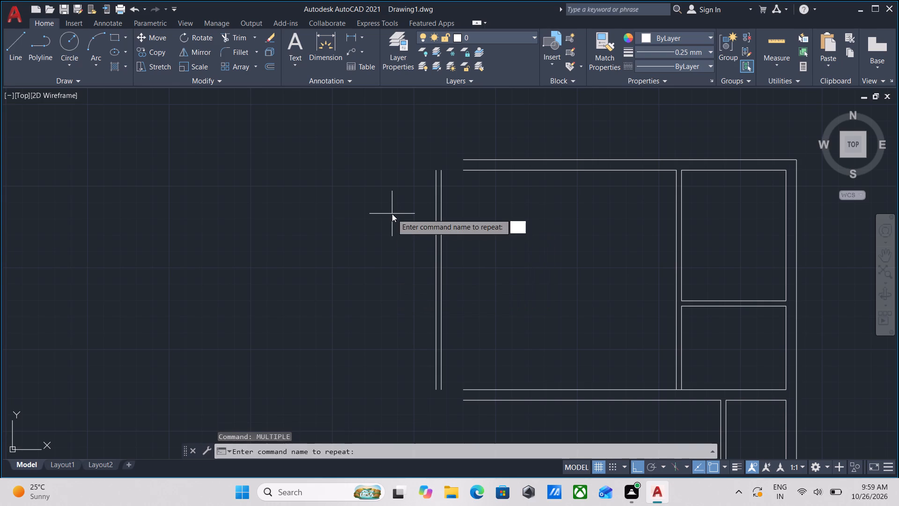
key(Return)
scroll(450, 172, up, 2)
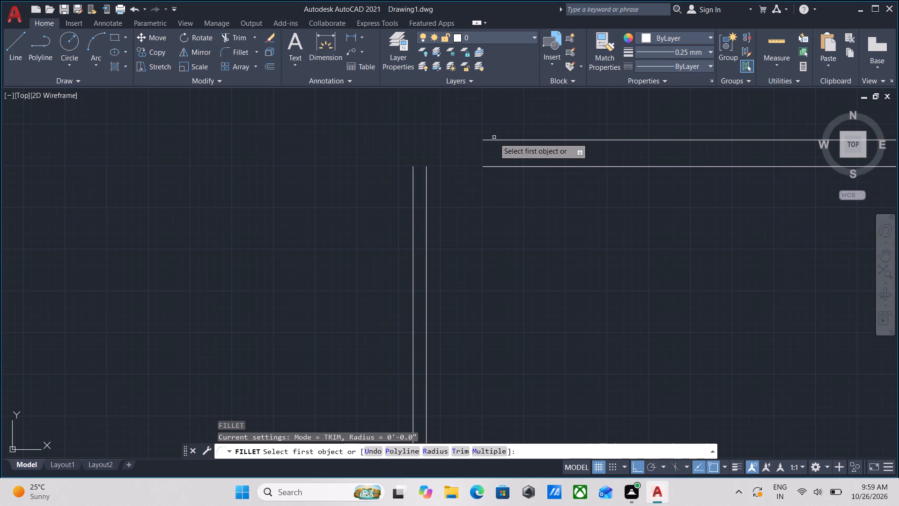
click(494, 139)
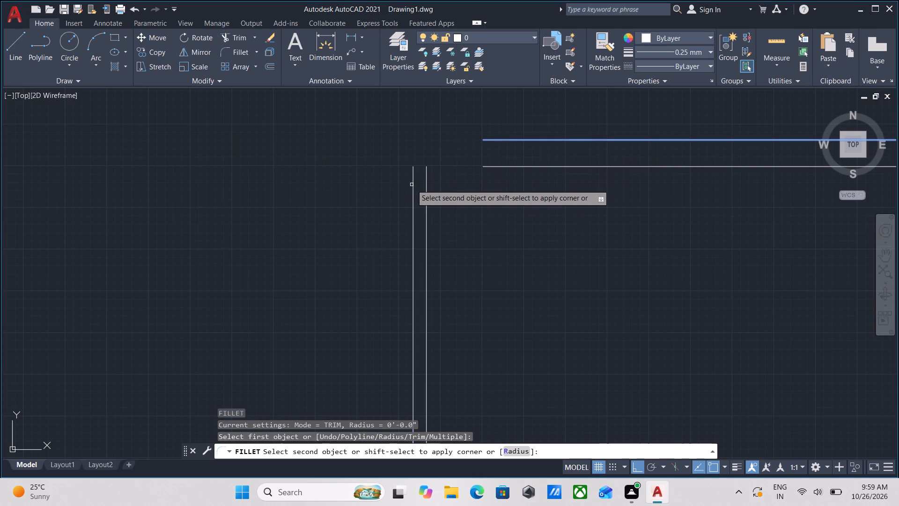
click(413, 191)
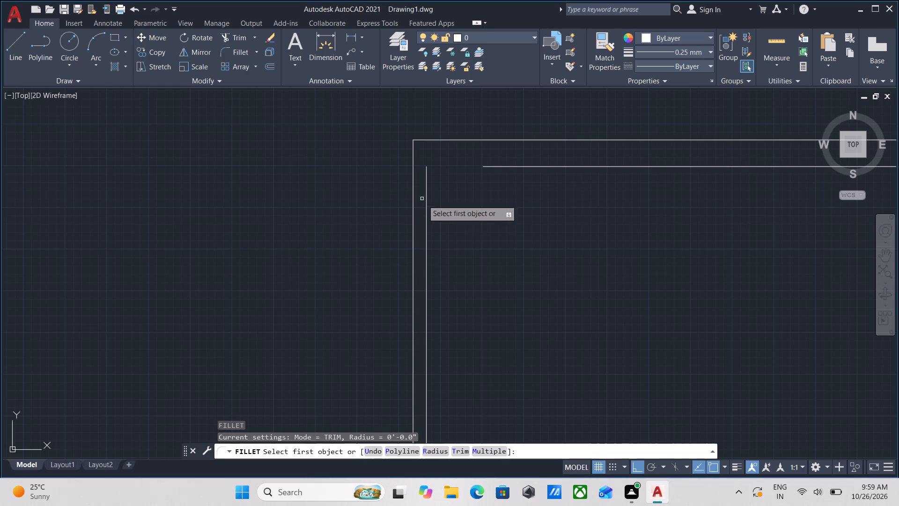
click(427, 205)
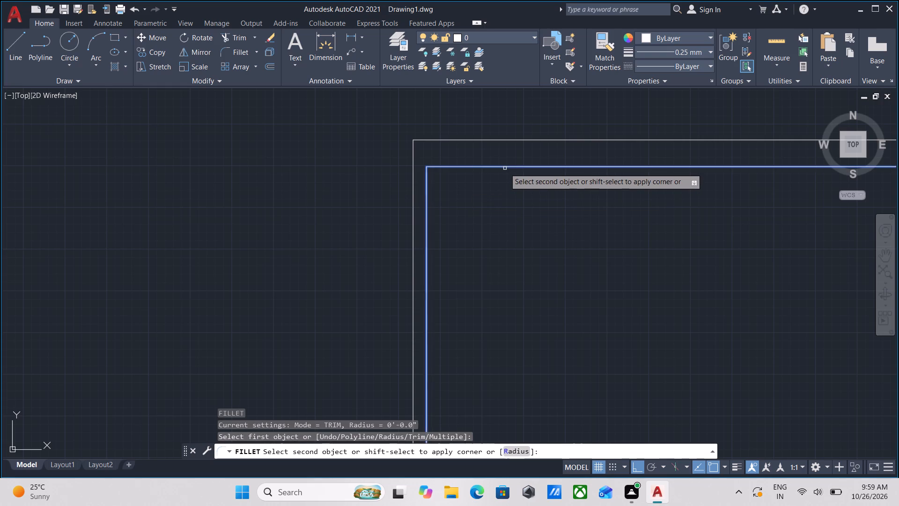
click(505, 168)
Fillet the room's left wall outer and inner lines to the matching lines of the bottom wall.
scroll(474, 219, down, 3)
middle_drag(474, 219, 467, 185)
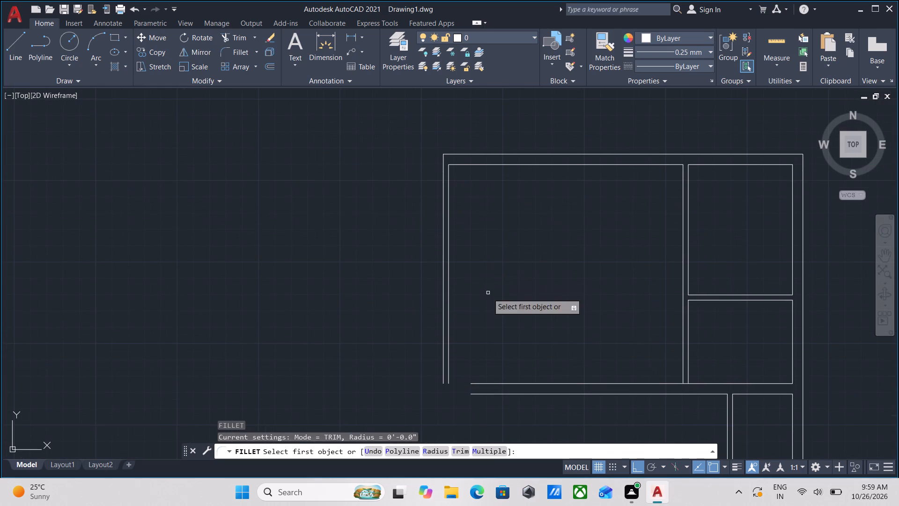
middle_drag(488, 292, 425, 182)
scroll(414, 295, up, 2)
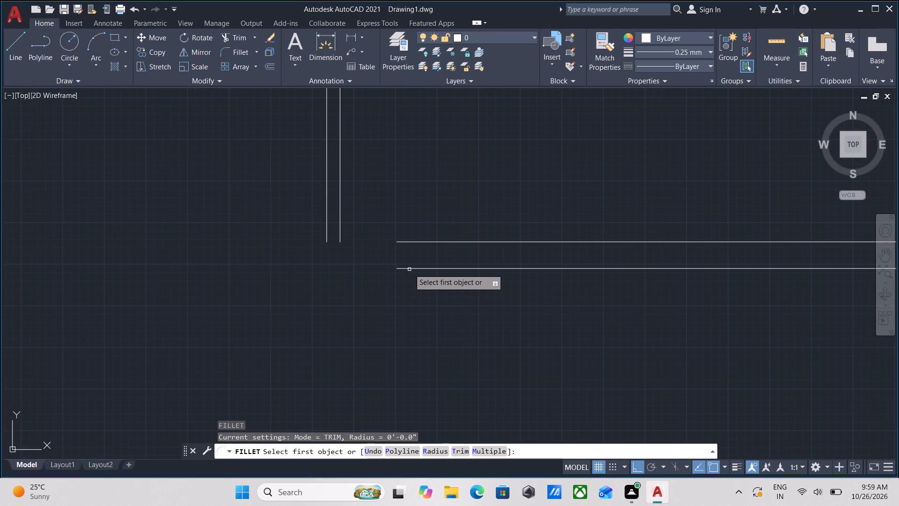
click(409, 268)
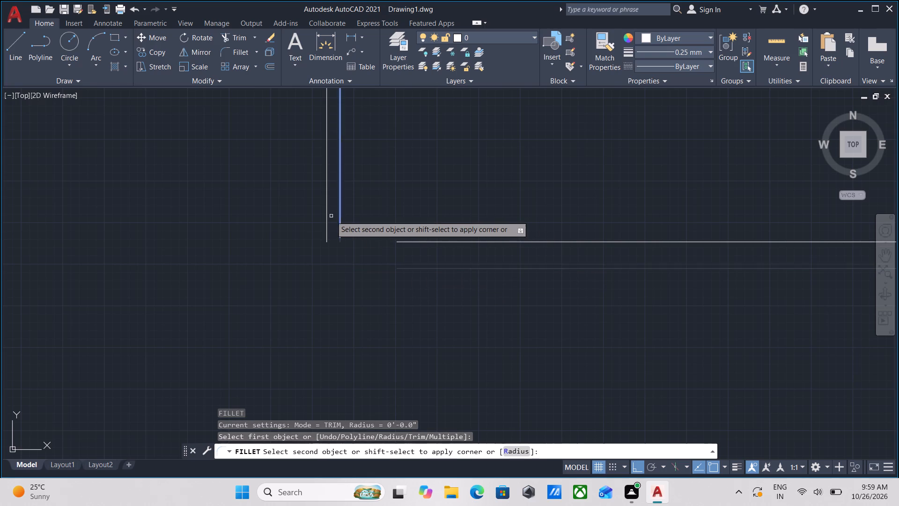
click(326, 221)
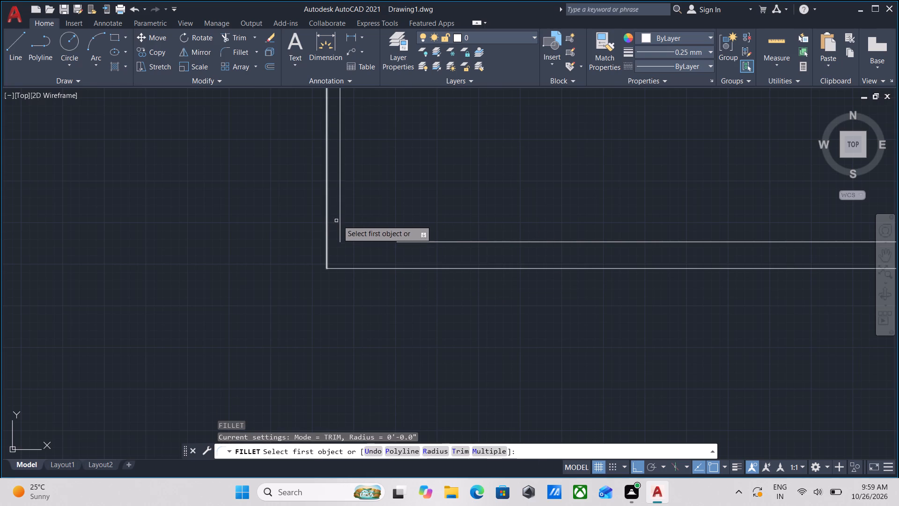
click(339, 218)
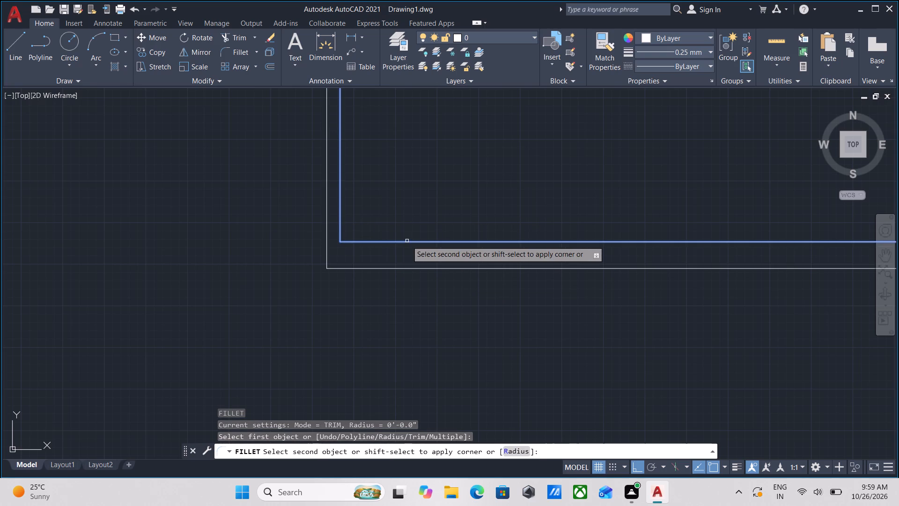
click(407, 241)
scroll(415, 205, down, 2)
middle_drag(415, 205, 397, 291)
key(Escape)
Offset the room's left wall outer line 20'8" to the left to set the next wall's inner face.
scroll(345, 265, up, 3)
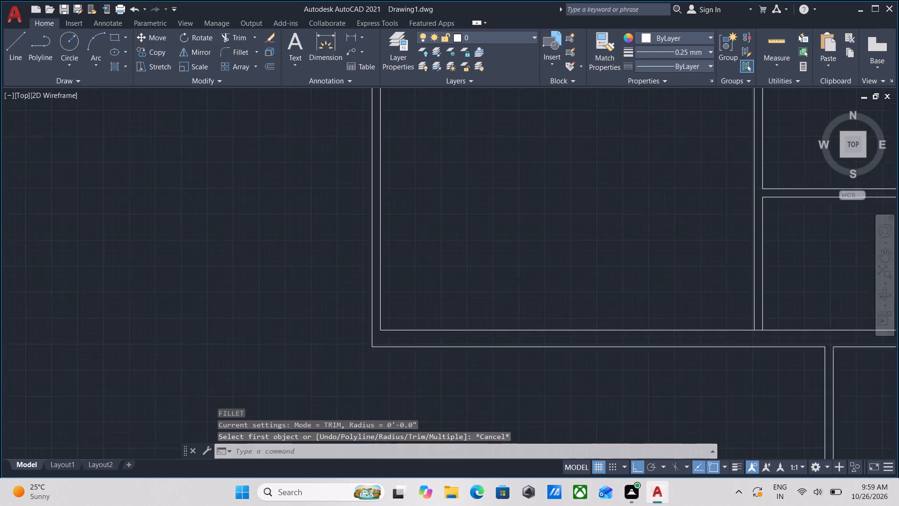
click(422, 323)
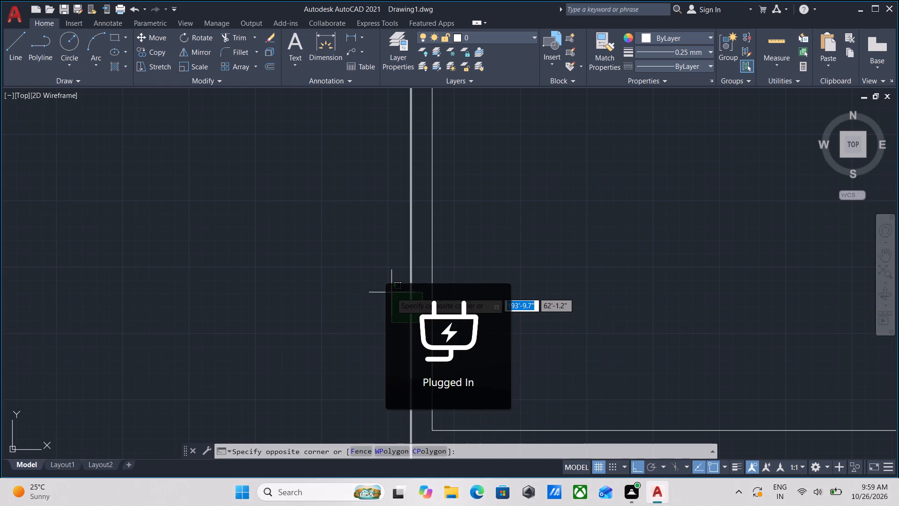
click(383, 281)
scroll(383, 281, down, 4)
middle_drag(356, 264, 366, 295)
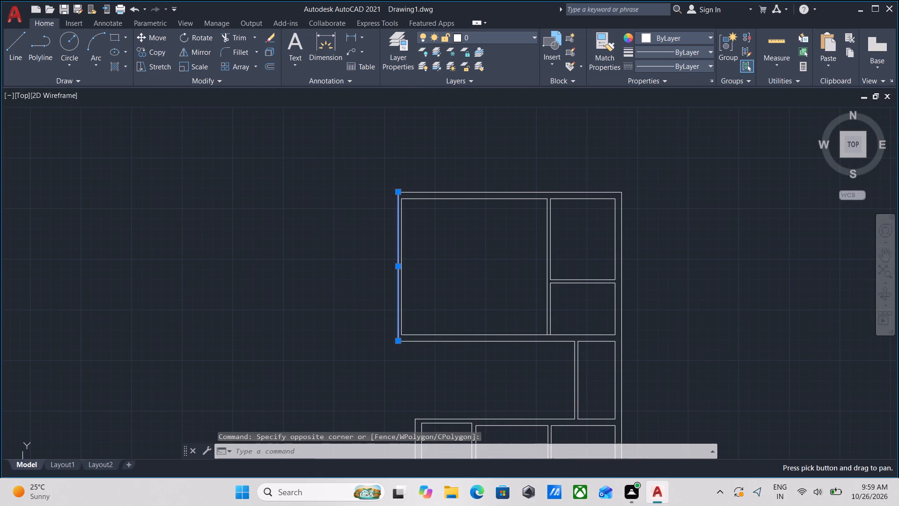
key(o)
key(Return)
scroll(385, 269, up, 2)
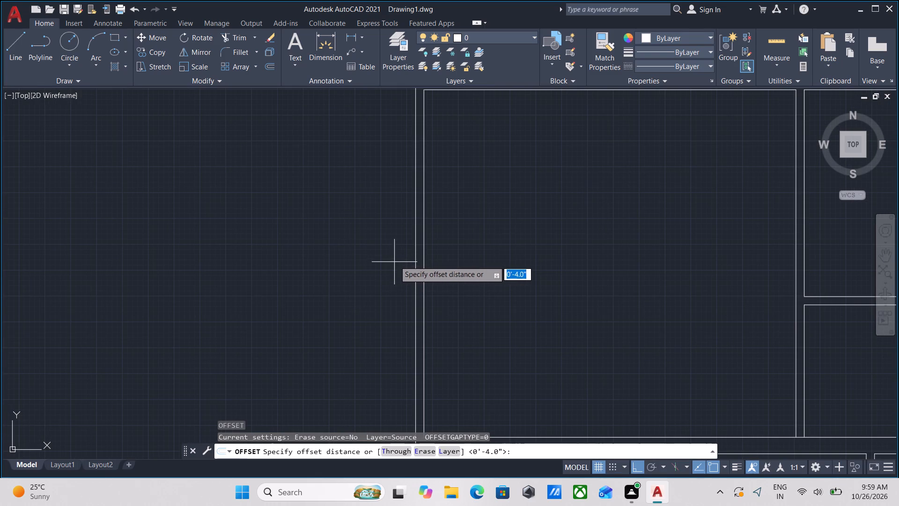
click(415, 265)
click(259, 266)
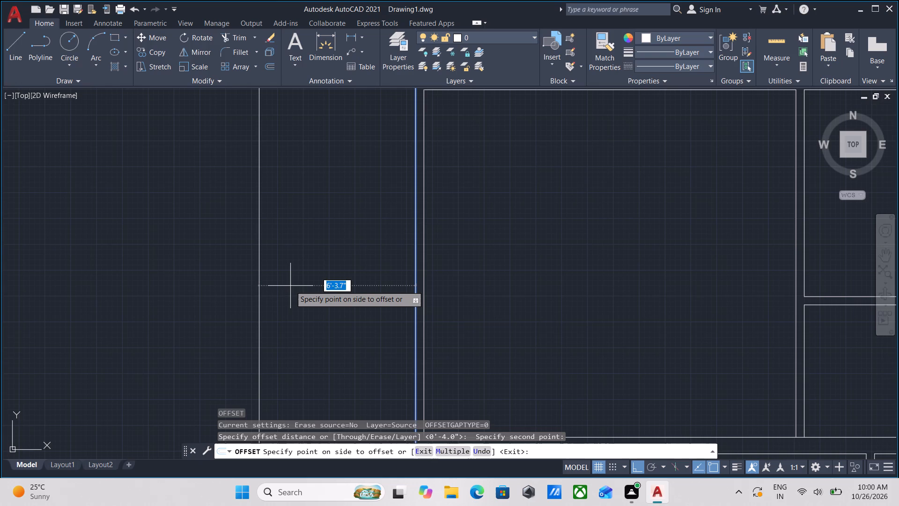
scroll(290, 286, up, 1)
scroll(290, 286, down, 2)
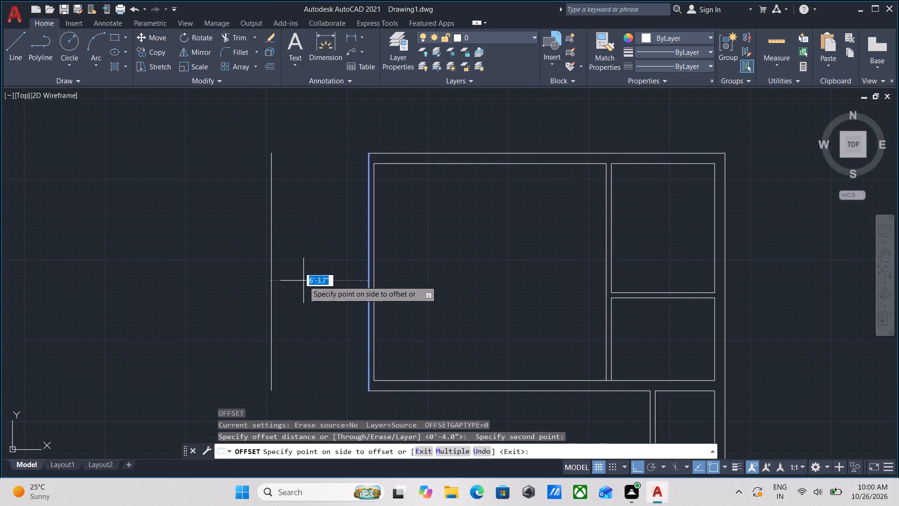
text(20')
key(8)
key(shift+quotedbl)
key(Return)
Offset the new vertical line 8" outward to the left to give the wall its thickness.
scroll(259, 231, down, 3)
middle_drag(223, 241, 442, 280)
middle_drag(442, 282, 479, 294)
scroll(442, 282, down, 1)
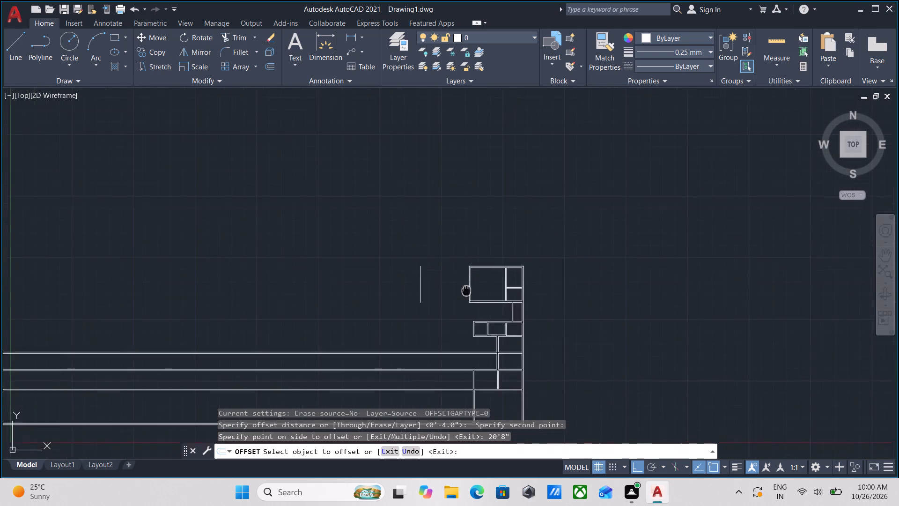
middle_drag(479, 294, 626, 314)
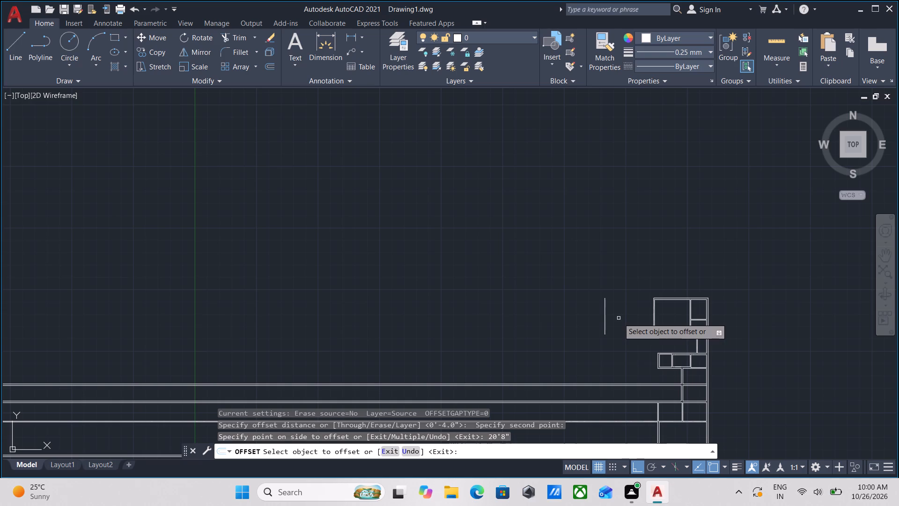
scroll(655, 314, up, 2)
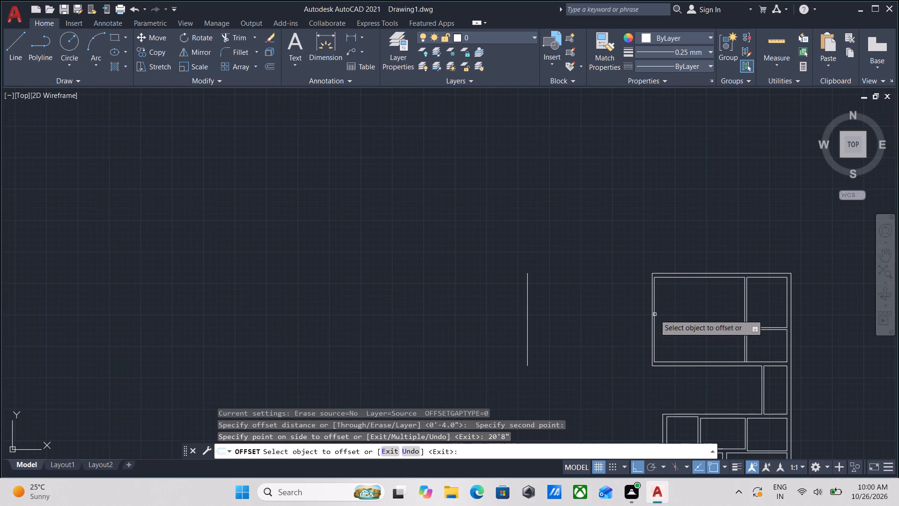
scroll(530, 314, up, 1)
click(526, 320)
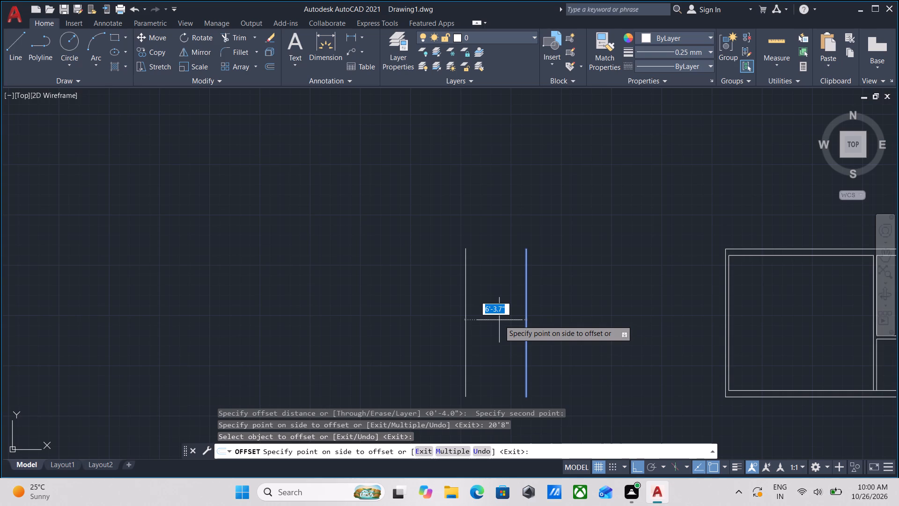
key(8)
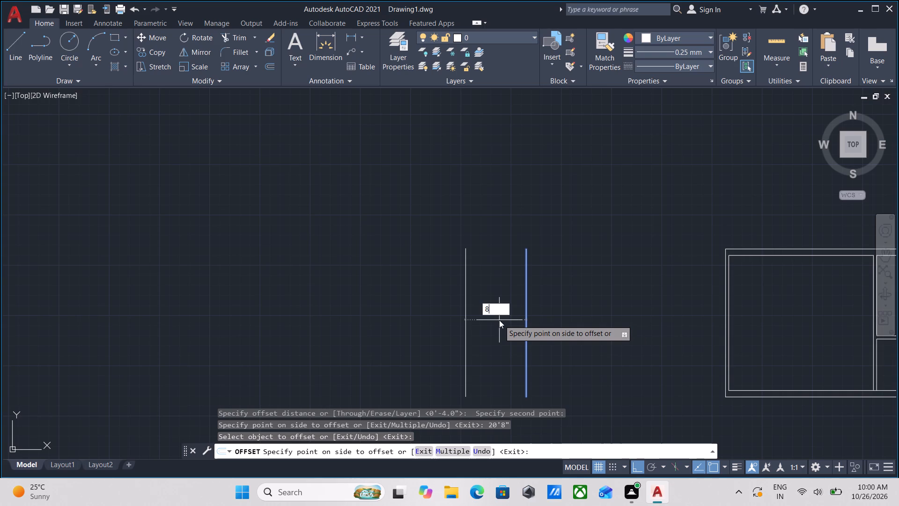
key(shift+quotedbl)
key(Return)
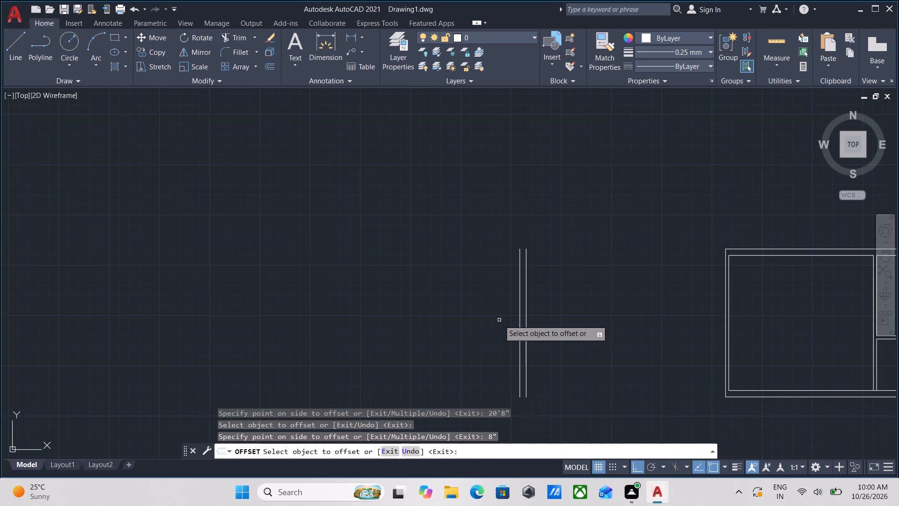
scroll(519, 292, down, 3)
middle_drag(554, 283, 530, 253)
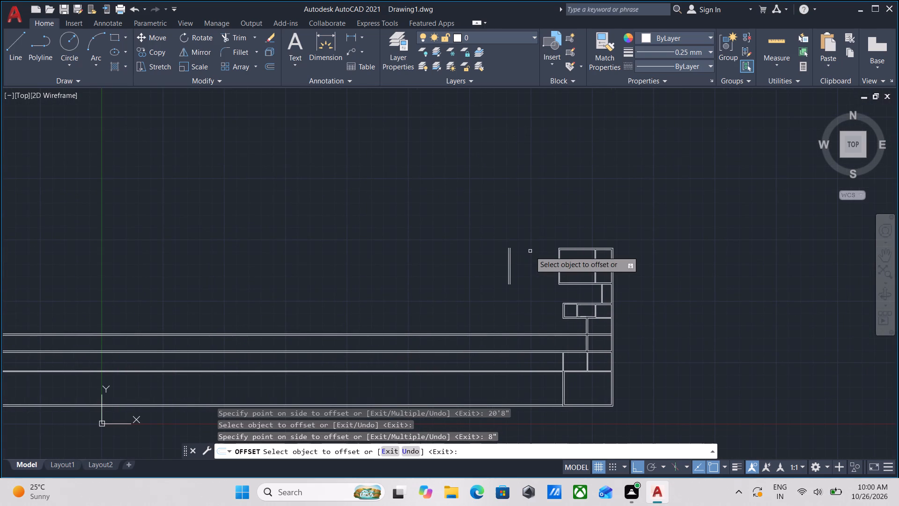
scroll(557, 258, up, 3)
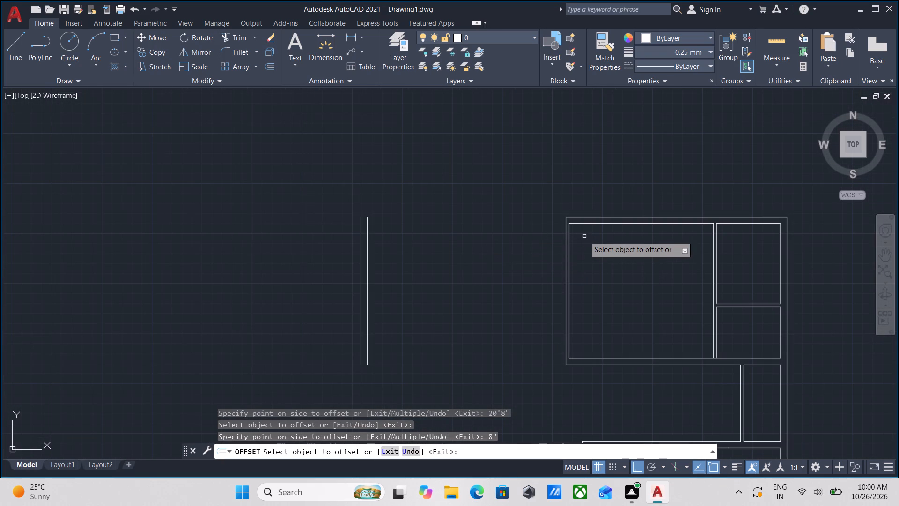
scroll(569, 231, up, 2)
scroll(582, 208, down, 1)
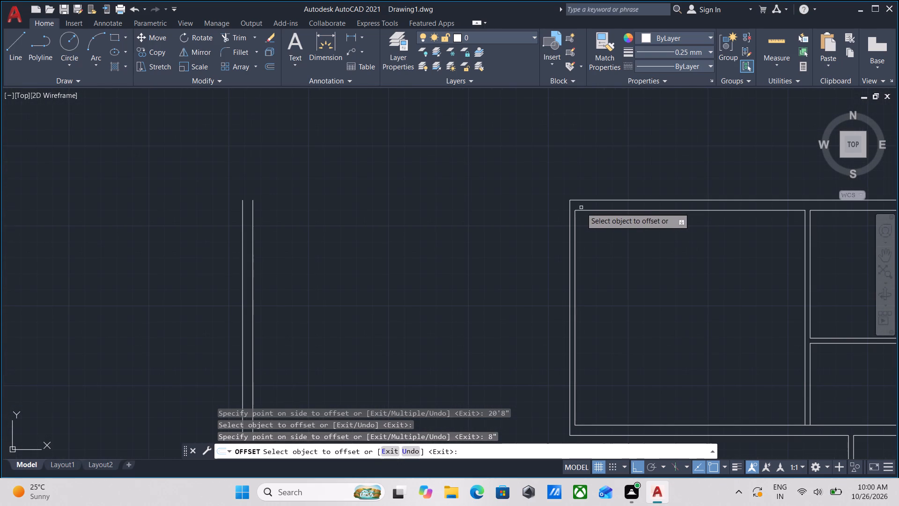
key(Escape)
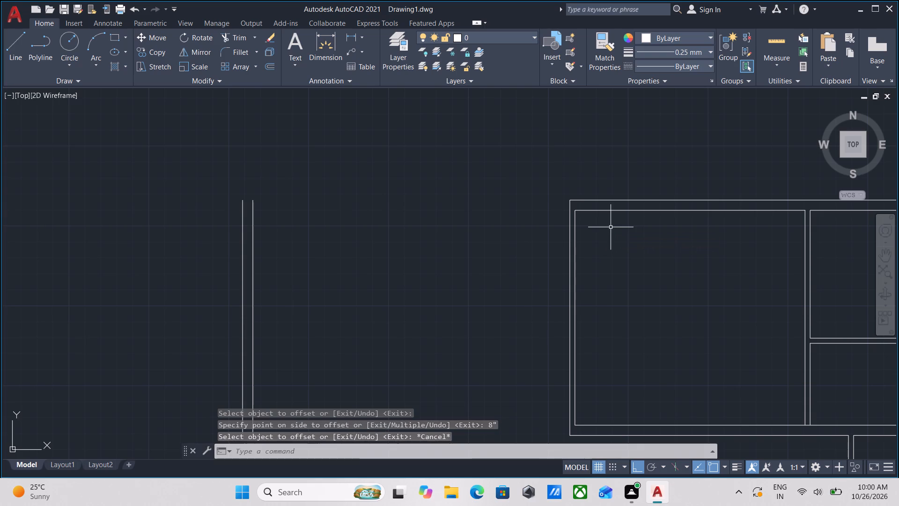
Extend the top wall's inner and outer lines left to the outer face of the new 8" wall.
text(ex)
key(Return)
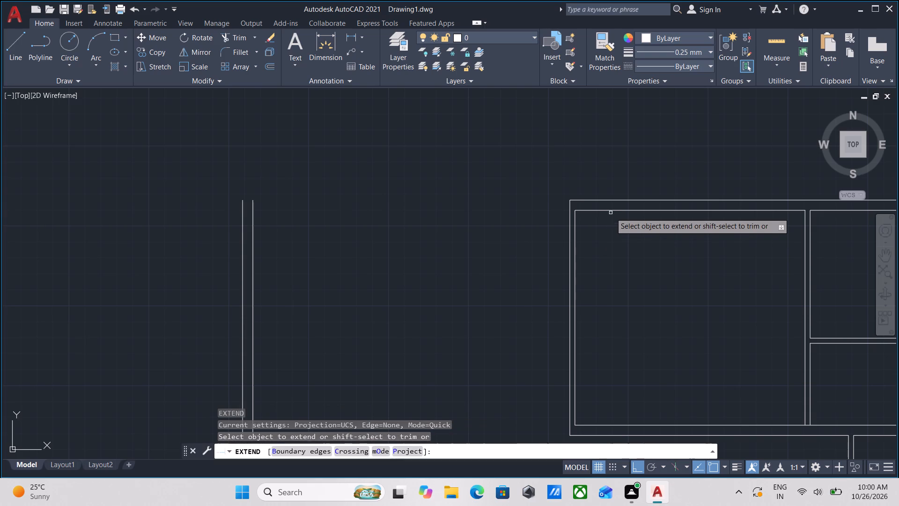
click(612, 211)
click(612, 211)
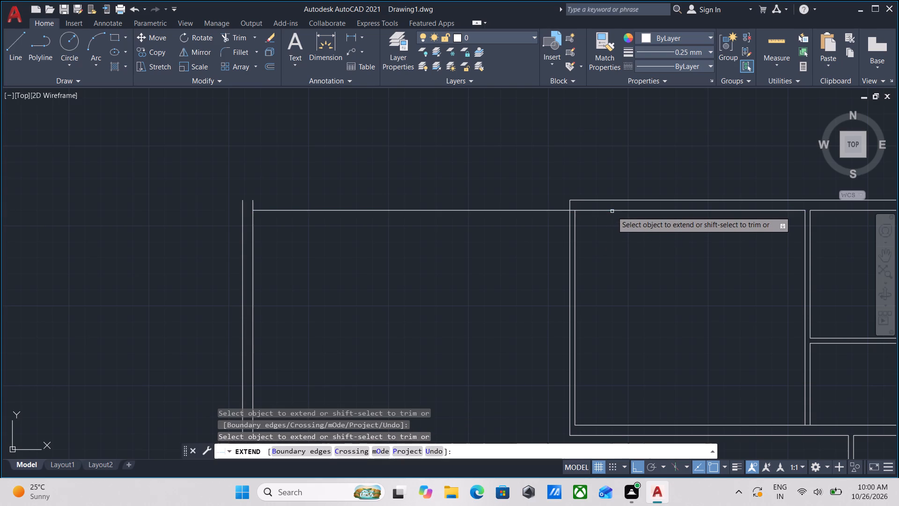
click(459, 212)
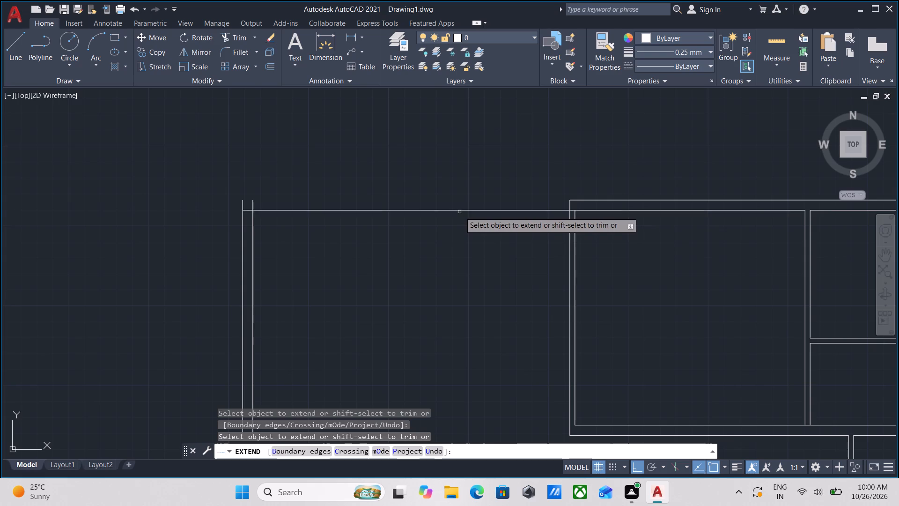
click(592, 201)
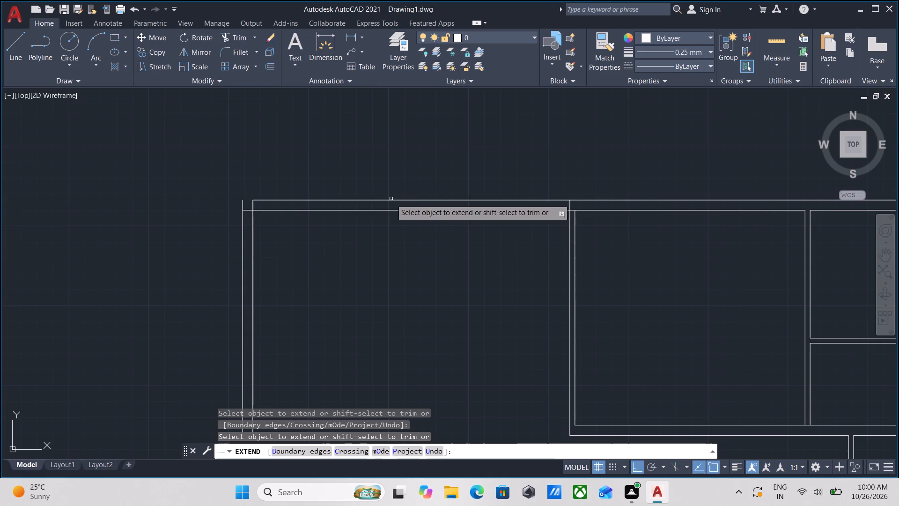
click(383, 202)
click(383, 191)
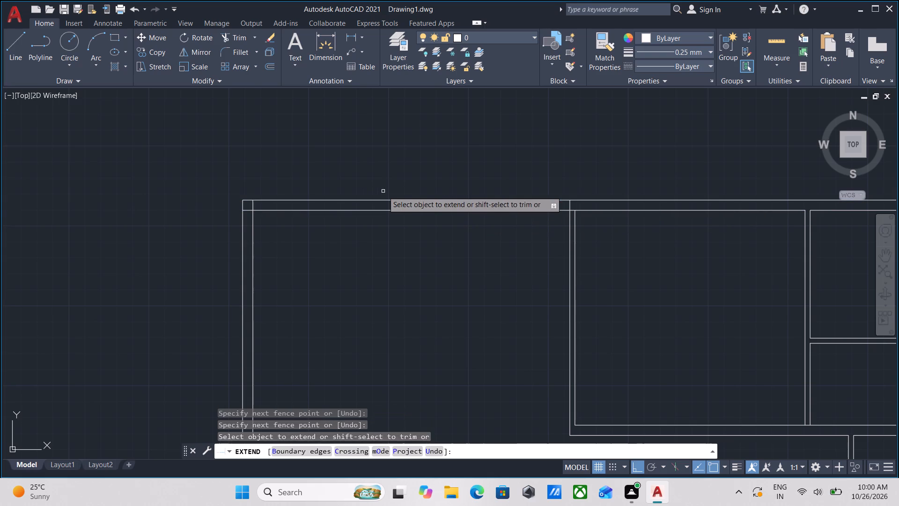
key(Escape)
Trim the partition line crossing the top wall and the top wall's inner line between the two partition faces.
scroll(273, 232, up, 1)
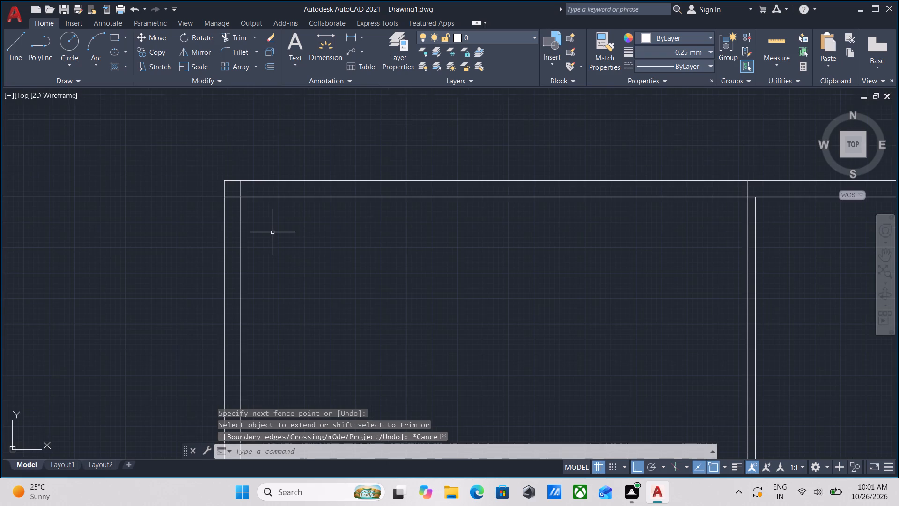
scroll(278, 223, down, 1)
middle_drag(278, 223, 260, 248)
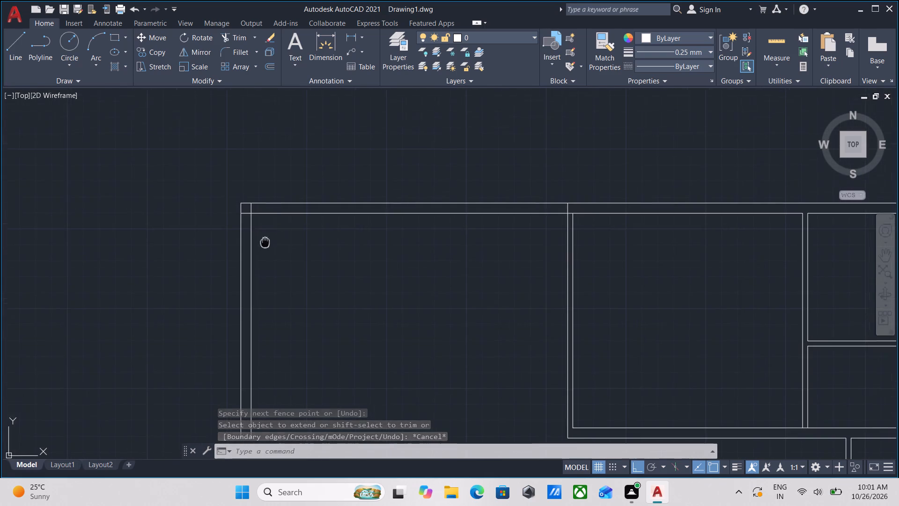
middle_drag(260, 248, 253, 256)
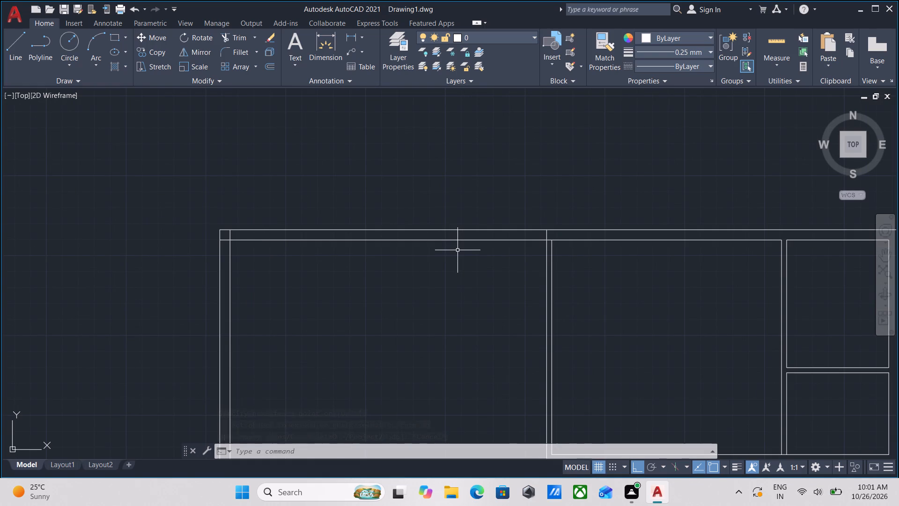
text(tr)
key(Return)
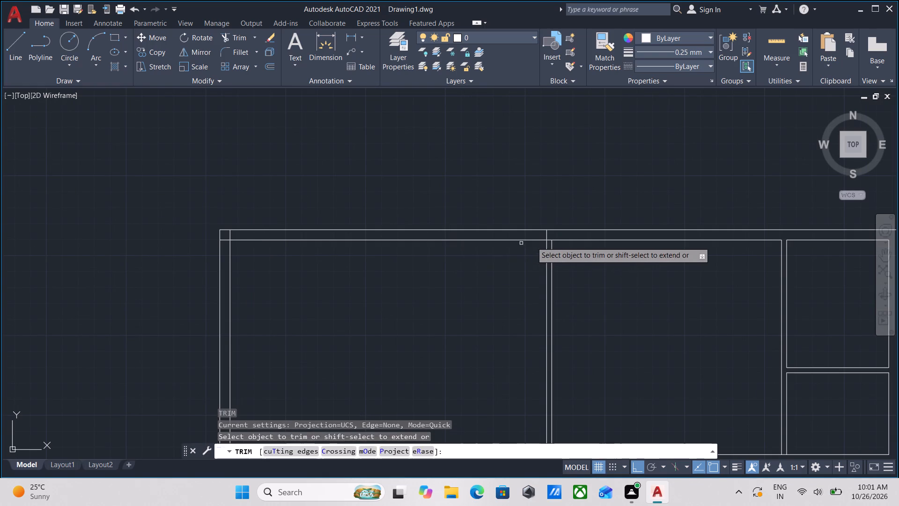
scroll(560, 239, up, 3)
click(566, 230)
click(404, 223)
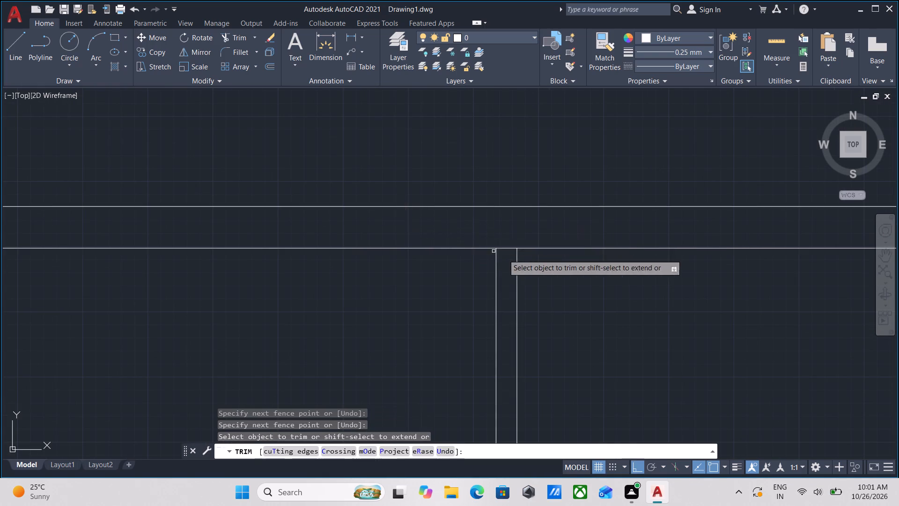
scroll(529, 260, up, 3)
click(465, 246)
click(466, 204)
Trim the overlapping inner wall line stubs at the top-left corner to leave a clean 8" wall corner.
scroll(293, 331, down, 4)
middle_drag(293, 331, 726, 264)
scroll(290, 290, down, 3)
middle_drag(281, 291, 518, 323)
scroll(273, 300, down, 2)
middle_drag(273, 300, 681, 301)
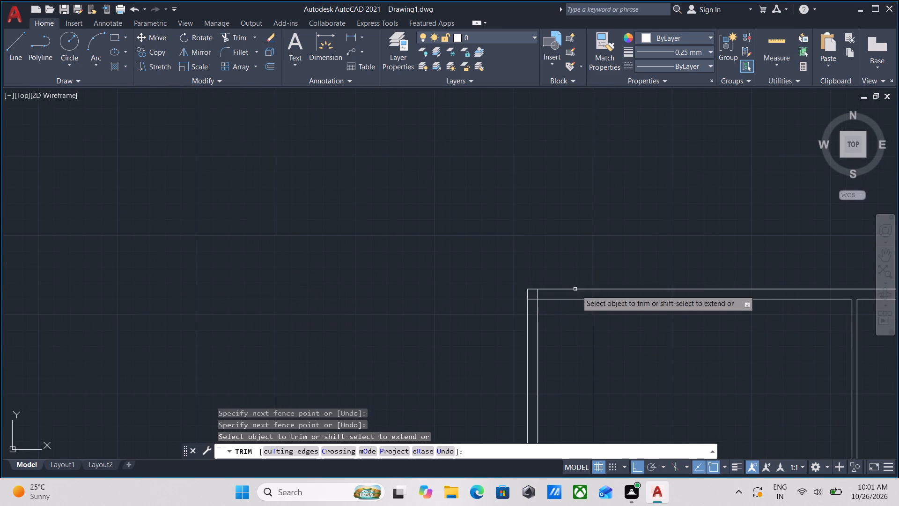
scroll(578, 295, up, 5)
scroll(287, 272, down, 1)
middle_drag(287, 272, 704, 284)
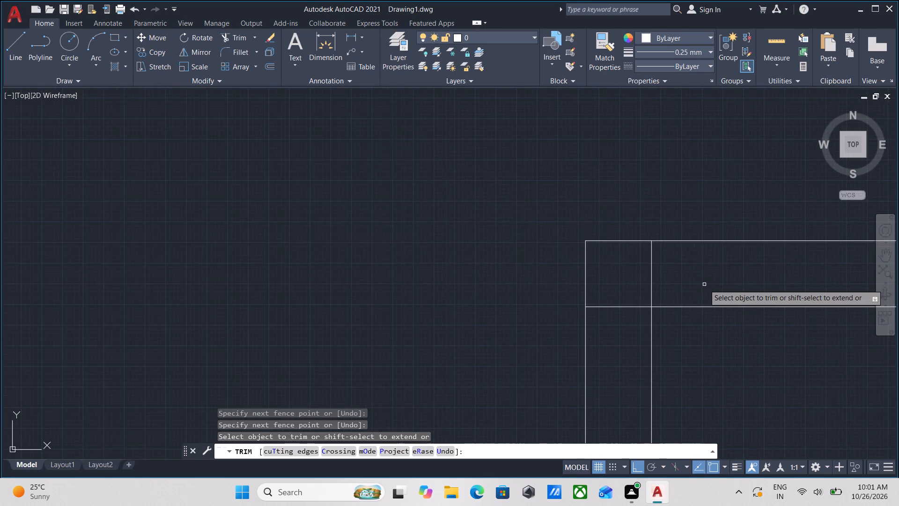
click(704, 284)
click(604, 272)
click(605, 279)
click(605, 329)
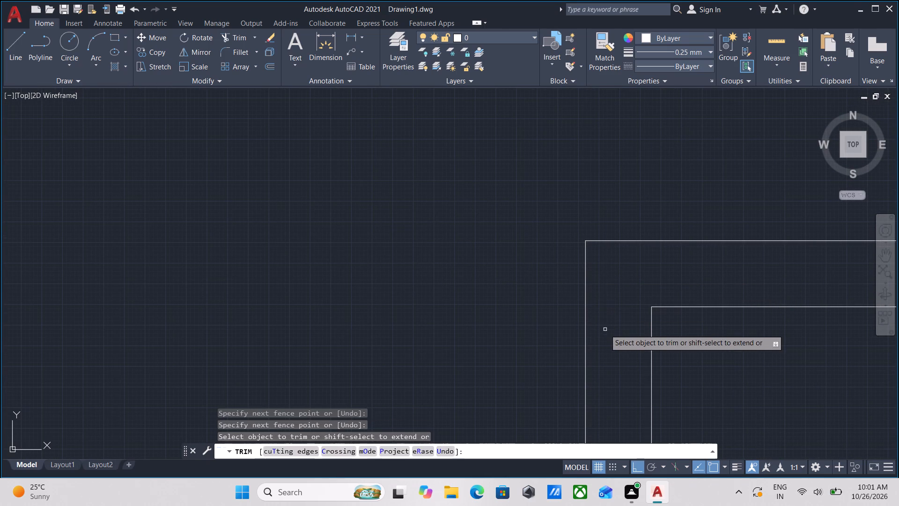
key(Escape)
Extend the new left wall's inner line down to the lower line of the uppermost long horizontal wall.
scroll(605, 329, down, 4)
middle_drag(606, 328, 507, 203)
scroll(555, 241, down, 2)
middle_drag(557, 243, 501, 250)
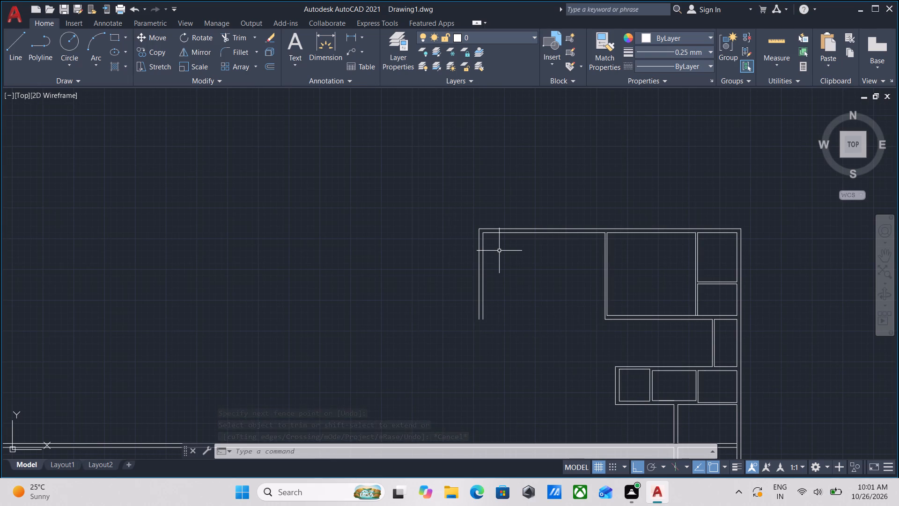
scroll(522, 253, down, 4)
middle_drag(532, 268, 538, 243)
scroll(534, 245, up, 1)
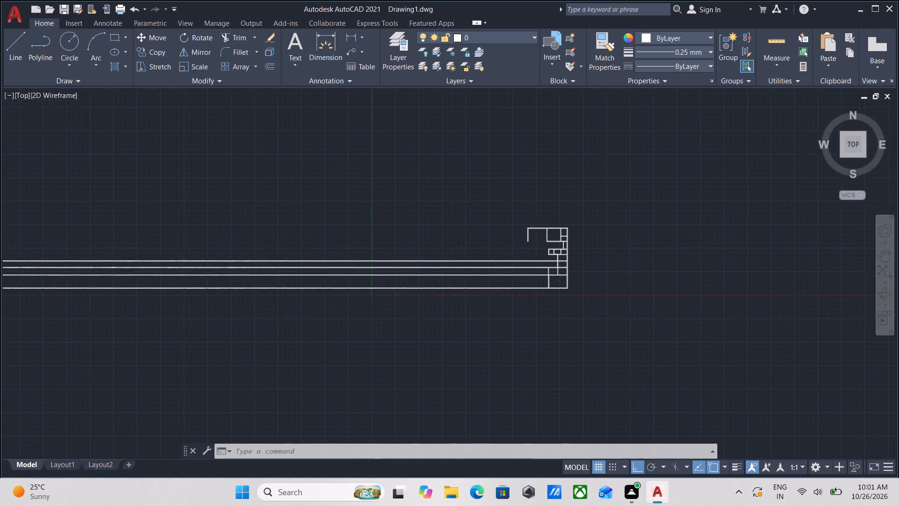
scroll(534, 245, up, 2)
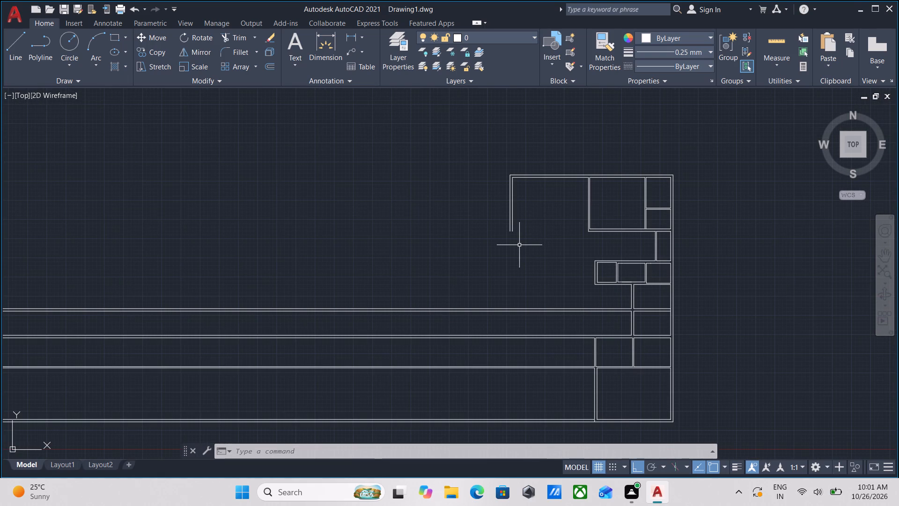
middle_drag(519, 245, 515, 276)
scroll(501, 255, up, 3)
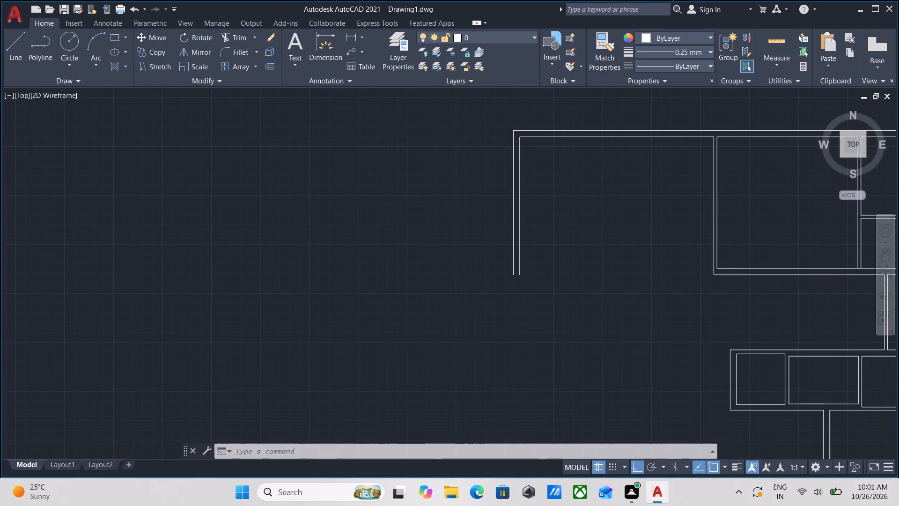
text(ex)
key(Return)
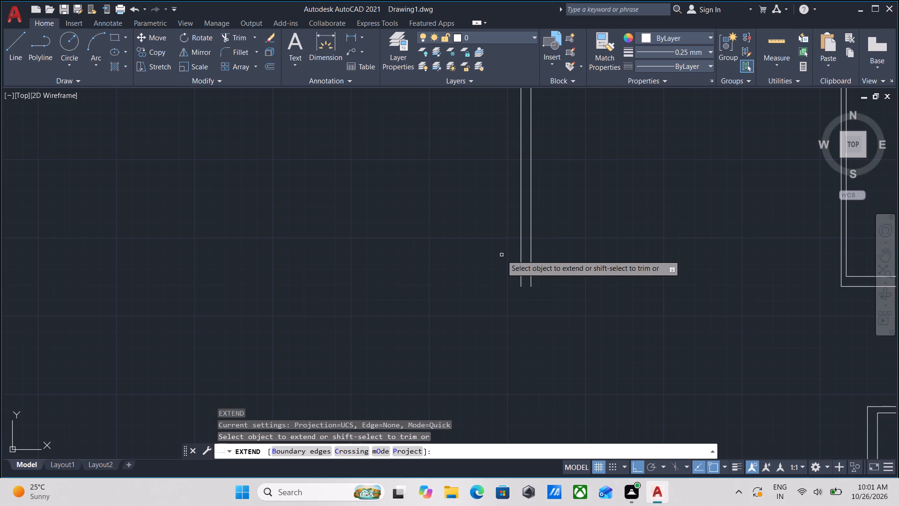
scroll(584, 269, down, 5)
middle_drag(596, 273, 558, 290)
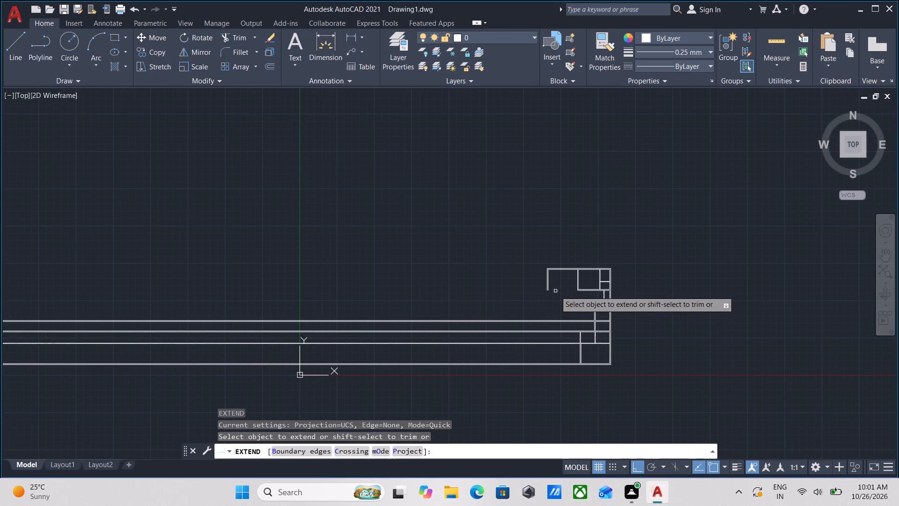
scroll(552, 293, up, 5)
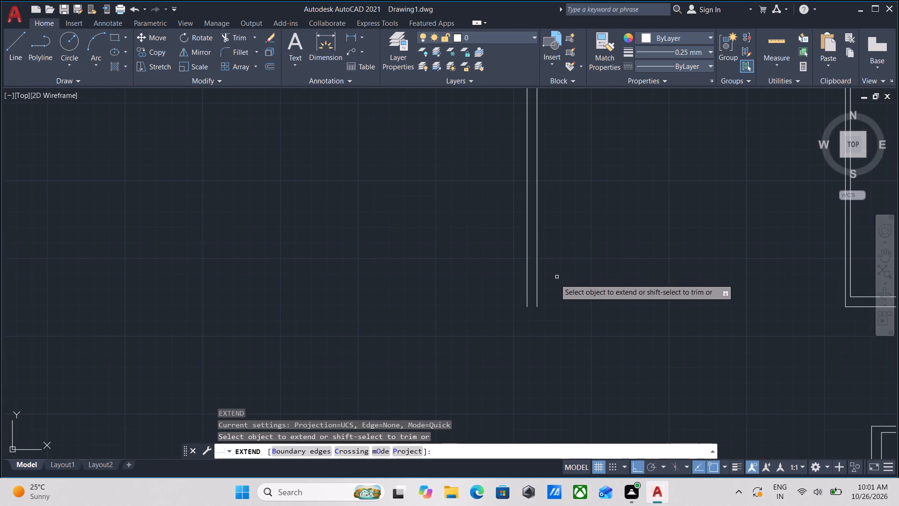
scroll(535, 293, down, 3)
click(535, 293)
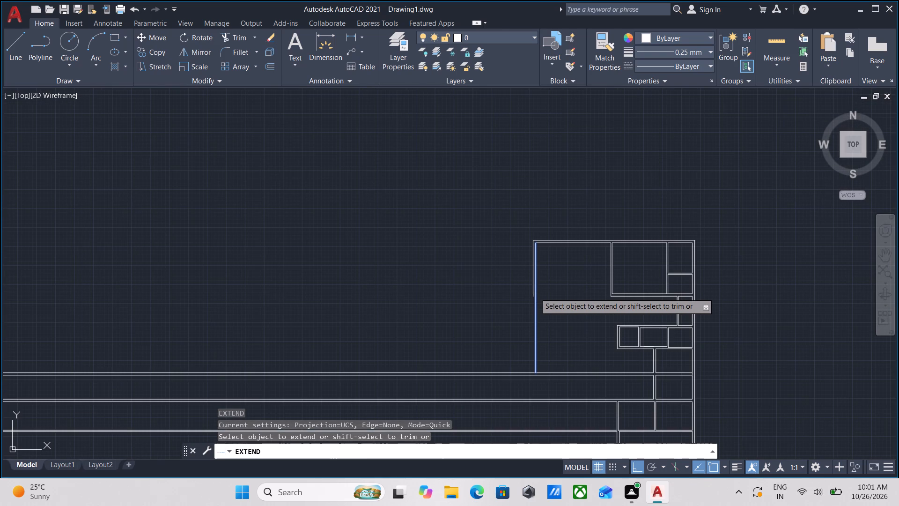
middle_drag(543, 352, 548, 289)
scroll(547, 290, up, 3)
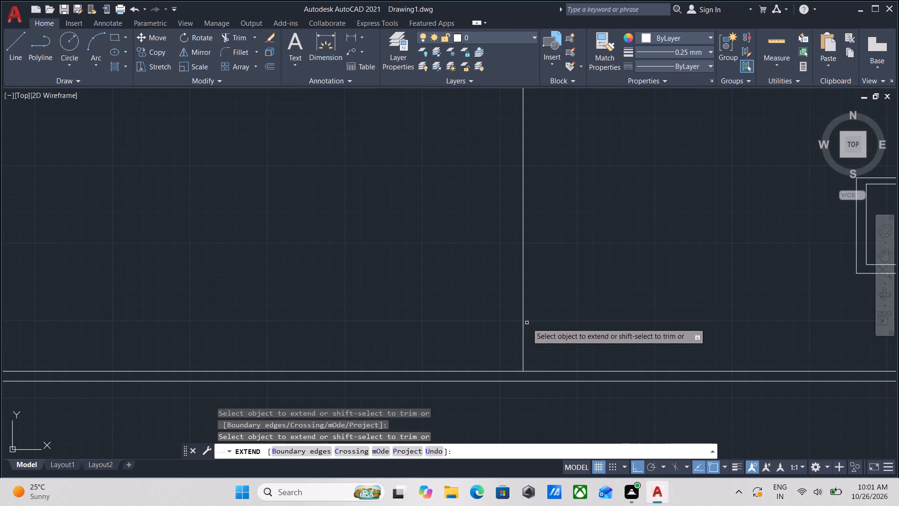
scroll(528, 322, down, 3)
middle_drag(530, 321, 548, 276)
click(545, 283)
scroll(542, 286, up, 5)
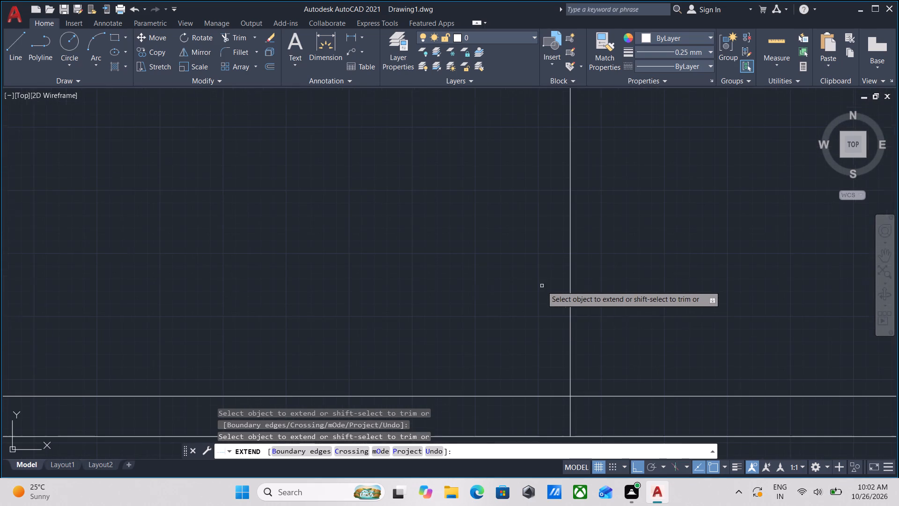
scroll(569, 308, down, 3)
middle_drag(578, 306, 564, 286)
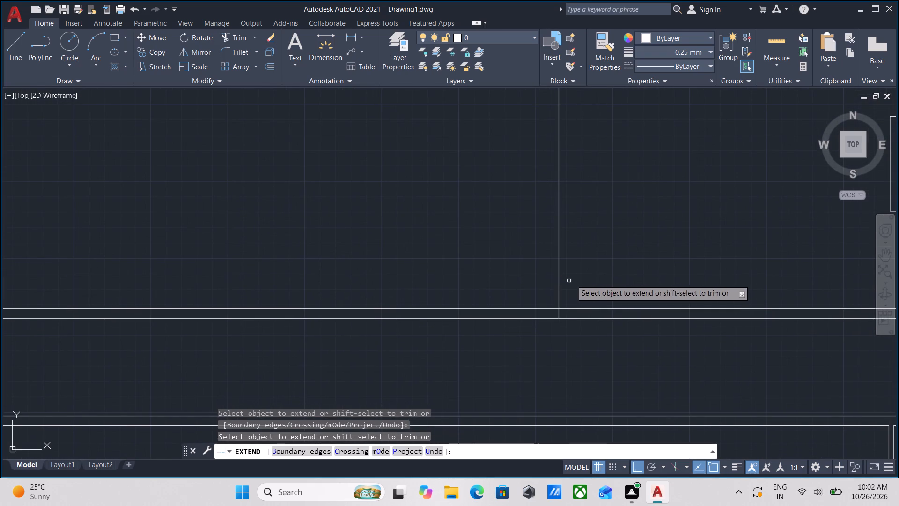
Extend the left wall's inner line further down to the lower line of the second long horizontal wall.
scroll(576, 277, down, 2)
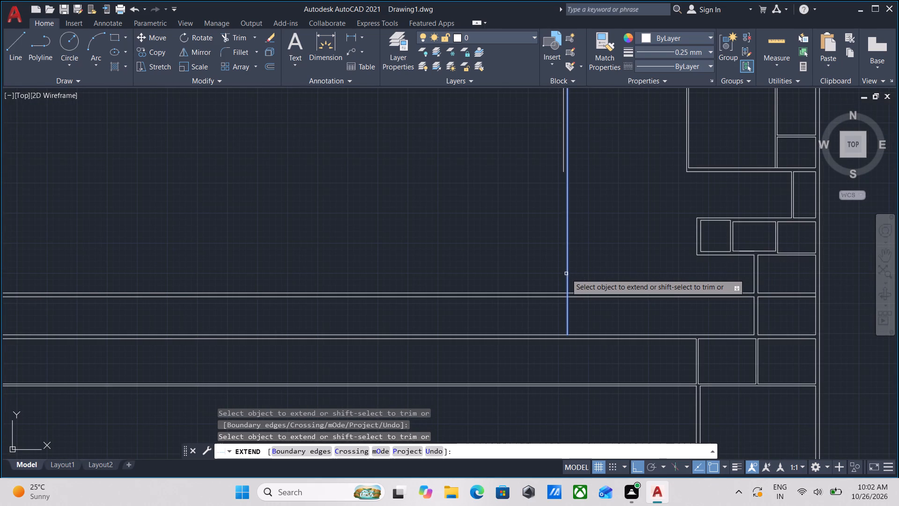
click(566, 274)
scroll(567, 320, up, 2)
scroll(567, 320, down, 3)
middle_drag(567, 320, 574, 288)
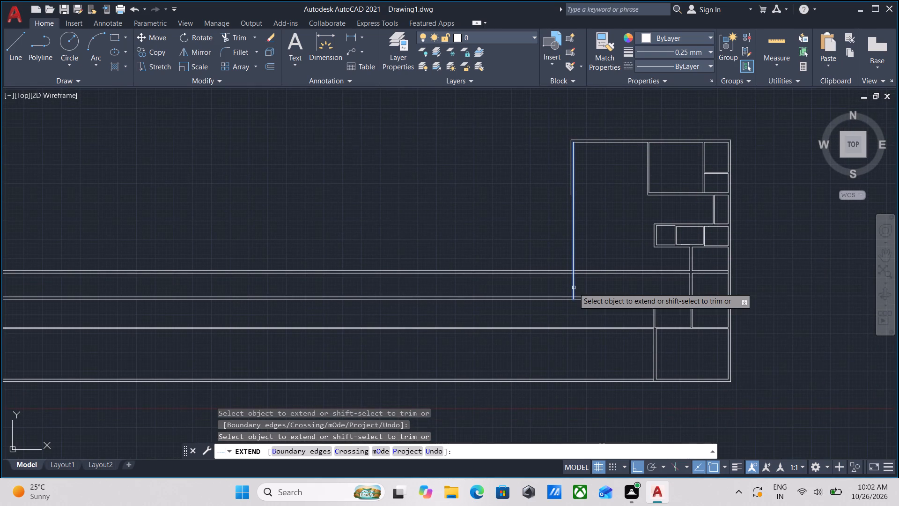
click(574, 283)
scroll(574, 289, up, 5)
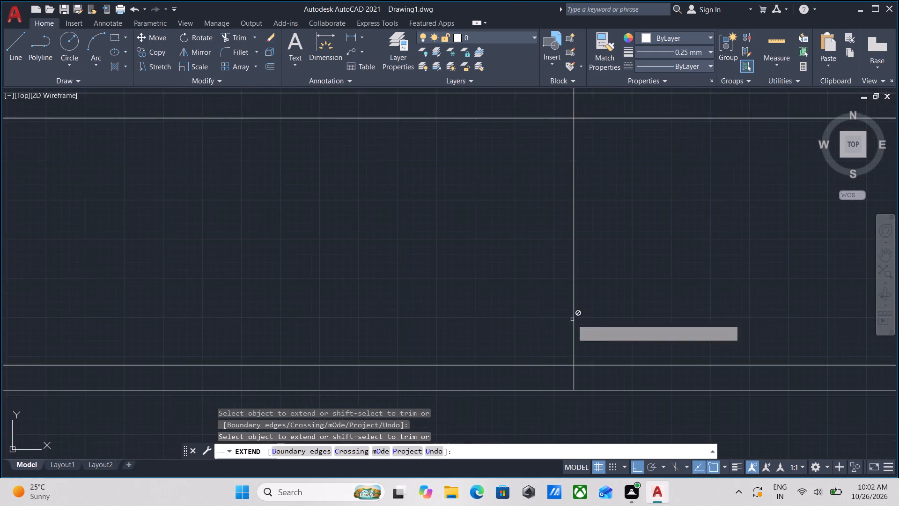
scroll(572, 320, down, 2)
middle_drag(572, 320, 536, 282)
scroll(531, 302, up, 2)
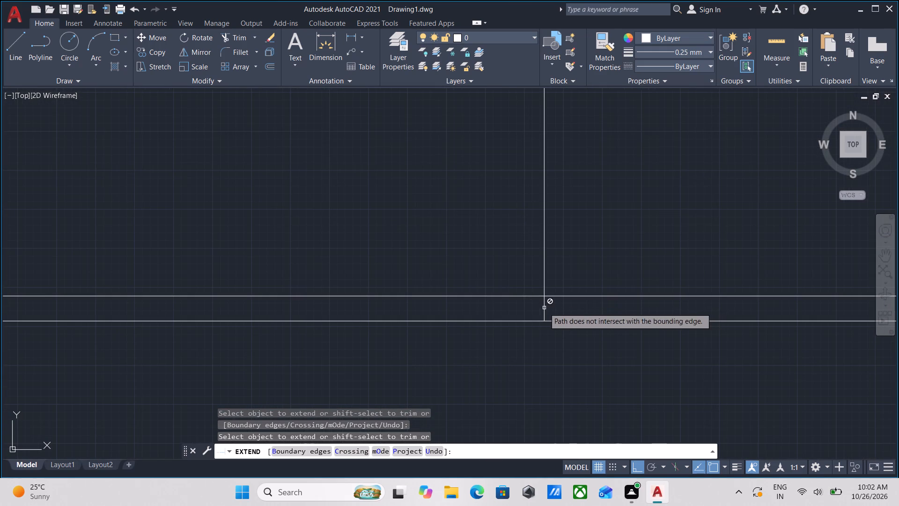
Extend the left wall's inner line down to the lower line of the third long horizontal wall.
scroll(544, 308, down, 3)
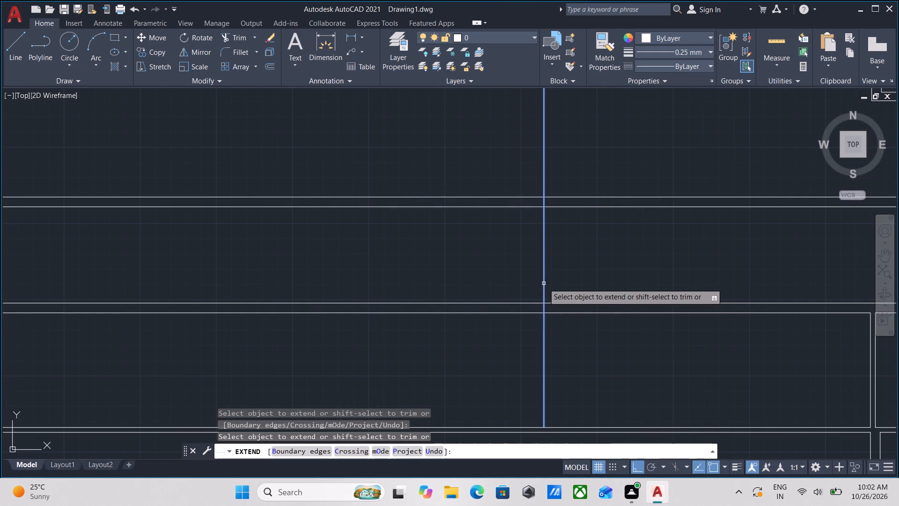
click(544, 283)
scroll(547, 283, down, 4)
middle_drag(547, 283, 540, 268)
scroll(542, 287, up, 1)
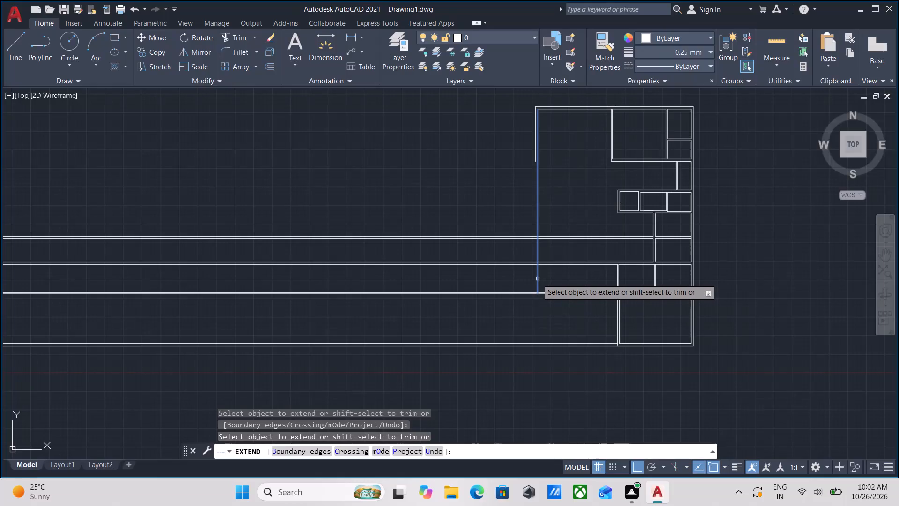
scroll(546, 280, up, 1)
scroll(546, 280, down, 2)
middle_drag(546, 280, 531, 306)
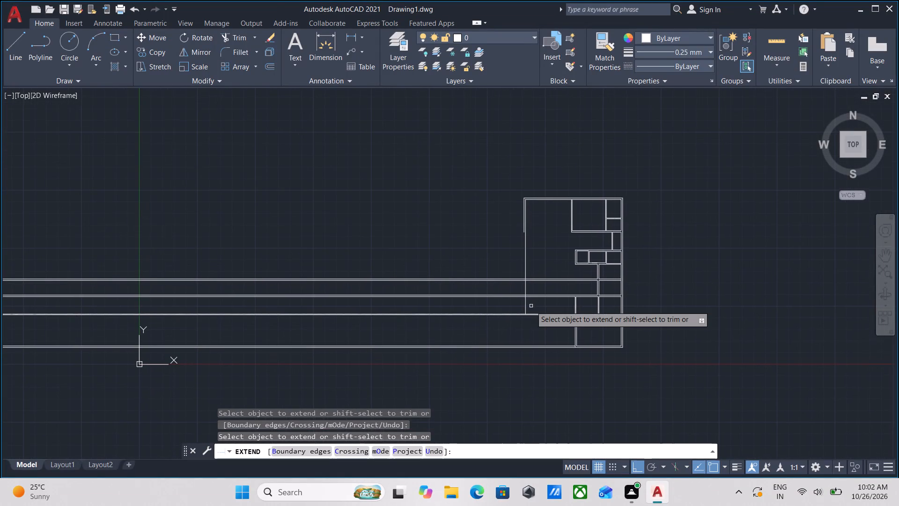
click(526, 304)
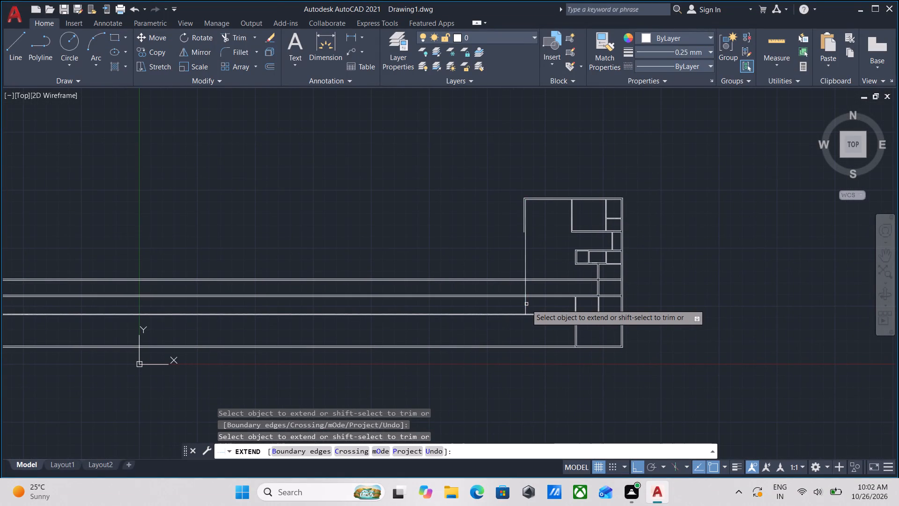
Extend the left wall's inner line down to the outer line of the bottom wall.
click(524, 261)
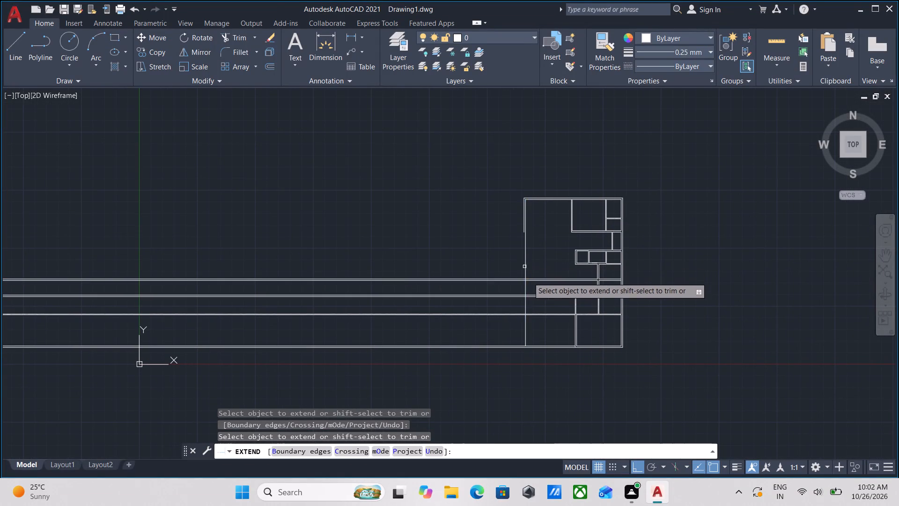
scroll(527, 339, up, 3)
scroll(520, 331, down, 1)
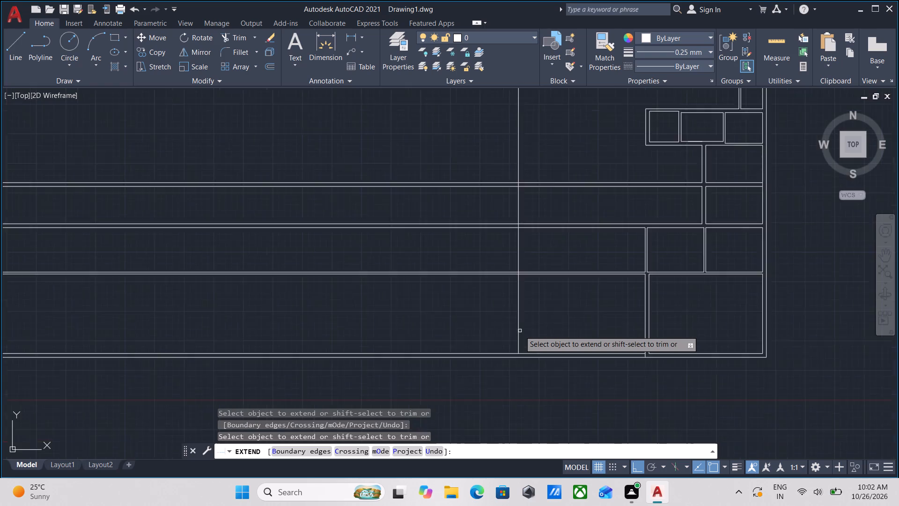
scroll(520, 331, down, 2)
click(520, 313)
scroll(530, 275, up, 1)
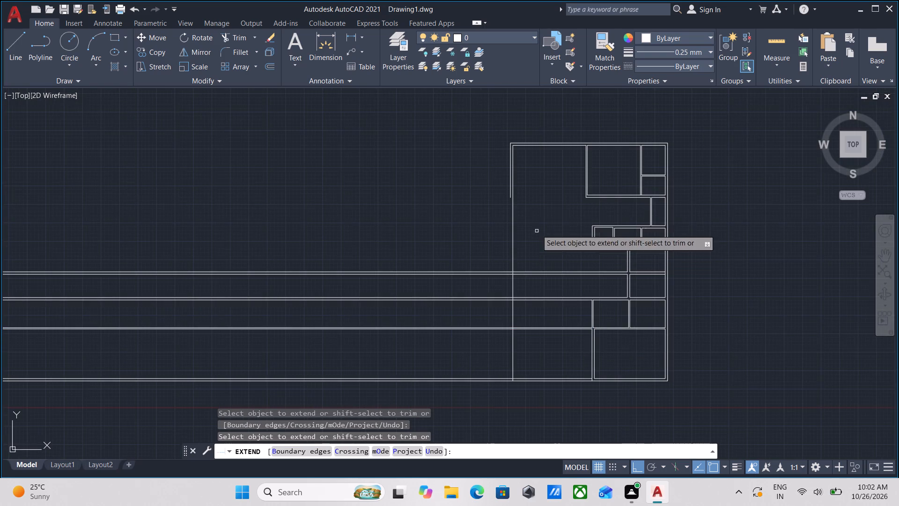
Extend the left wall's outer line down through both lines of the uppermost long horizontal wall.
middle_drag(520, 207, 508, 253)
middle_drag(507, 257, 518, 310)
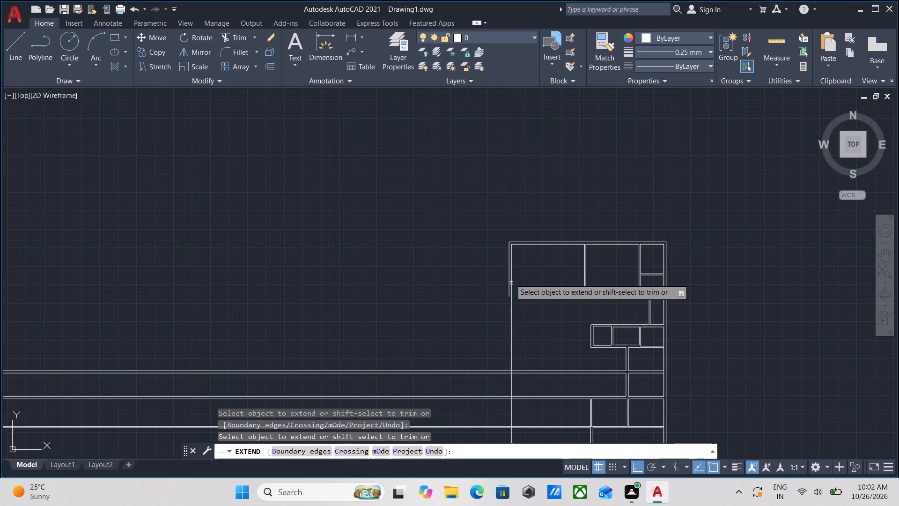
scroll(508, 276, up, 3)
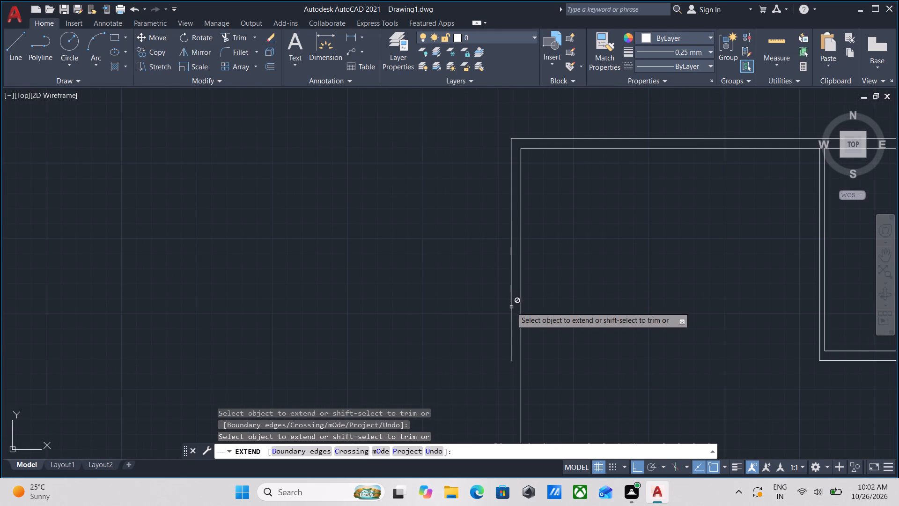
scroll(511, 307, down, 3)
click(511, 316)
scroll(527, 326, down, 1)
middle_drag(528, 327, 530, 263)
scroll(520, 310, up, 2)
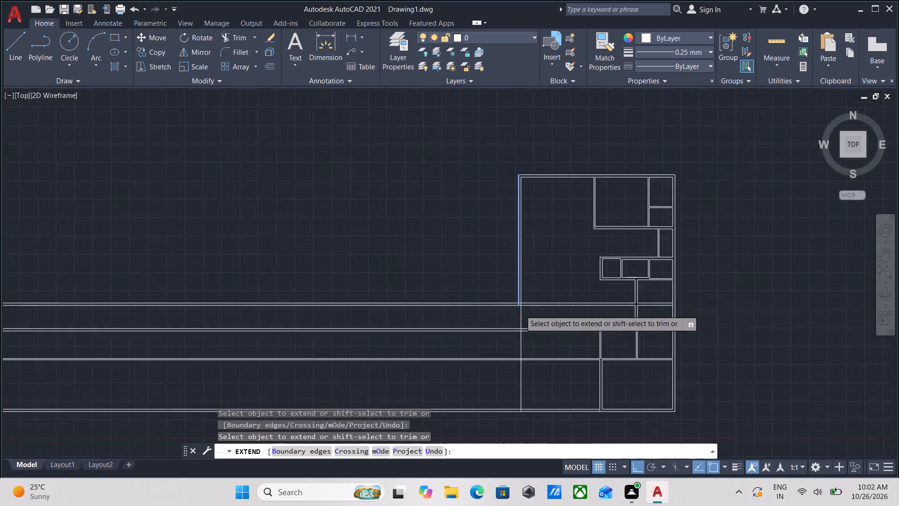
scroll(520, 312, up, 2)
click(516, 268)
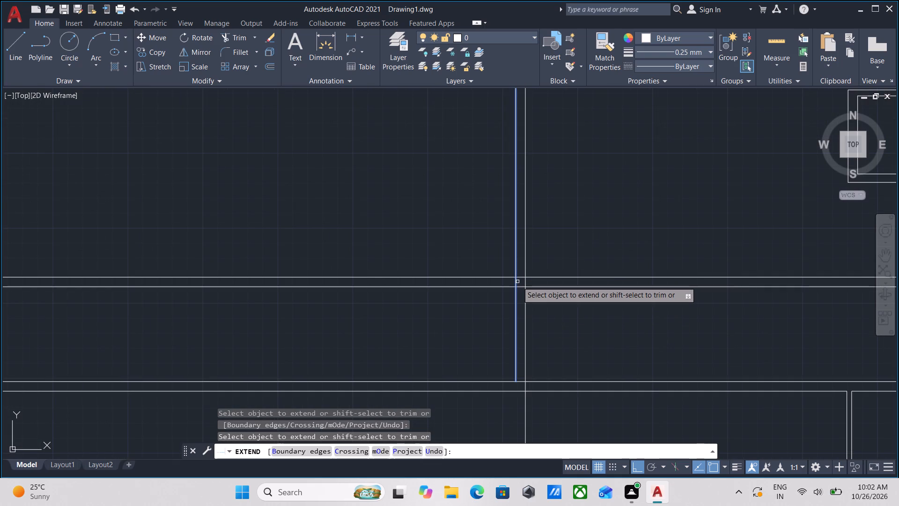
Extend the left wall's outer line past the second long horizontal wall to the lower line of the third.
click(517, 282)
click(516, 318)
scroll(516, 318, down, 2)
middle_drag(516, 318, 521, 268)
scroll(521, 268, up, 1)
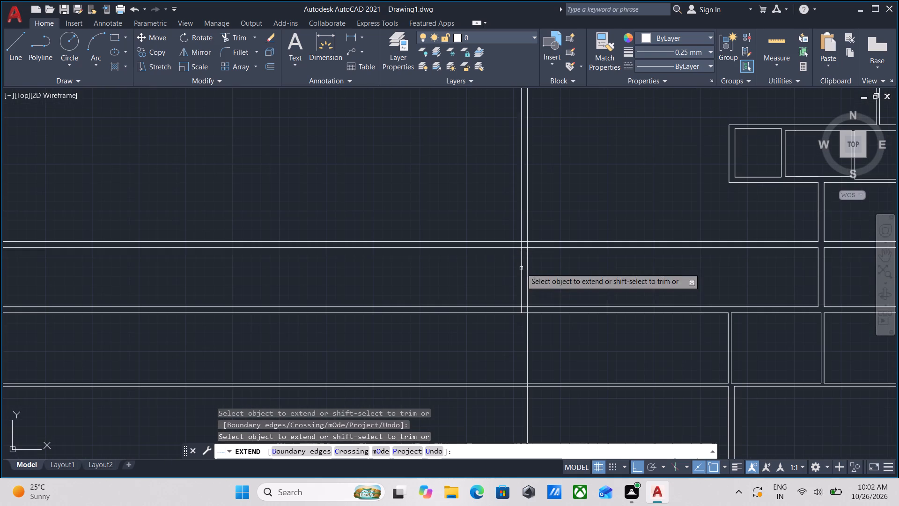
click(520, 289)
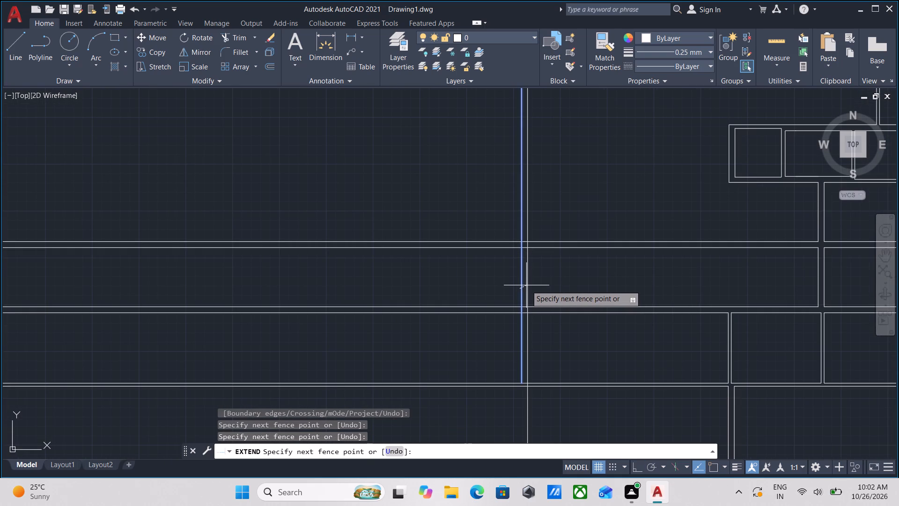
click(526, 285)
click(520, 358)
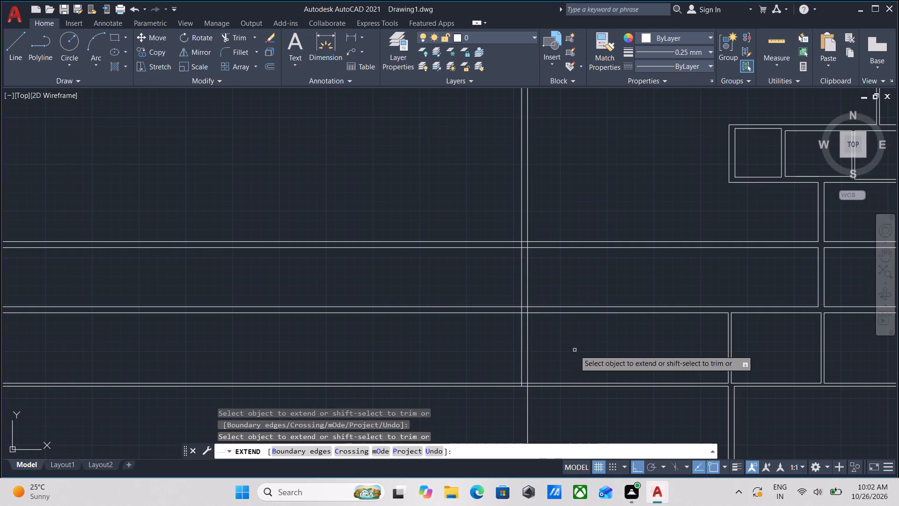
key(Escape)
Trim the left wall's inner line below the third long horizontal wall.
scroll(582, 336, down, 2)
scroll(567, 366, up, 2)
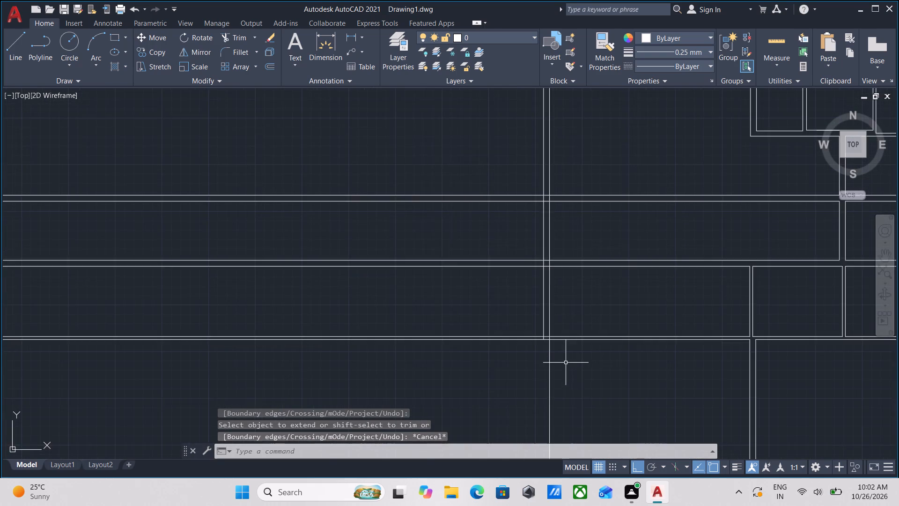
scroll(561, 363, up, 2)
text(tr)
key(Return)
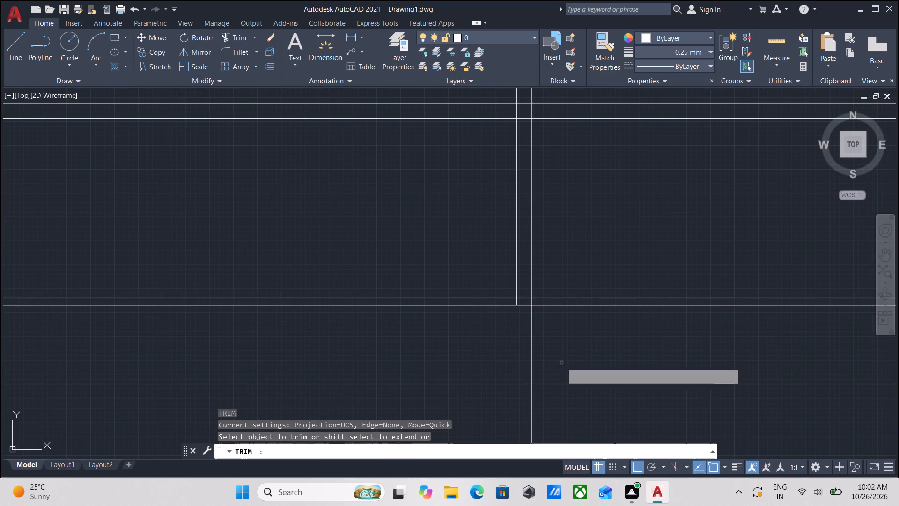
click(561, 363)
click(446, 354)
middle_drag(401, 335, 401, 336)
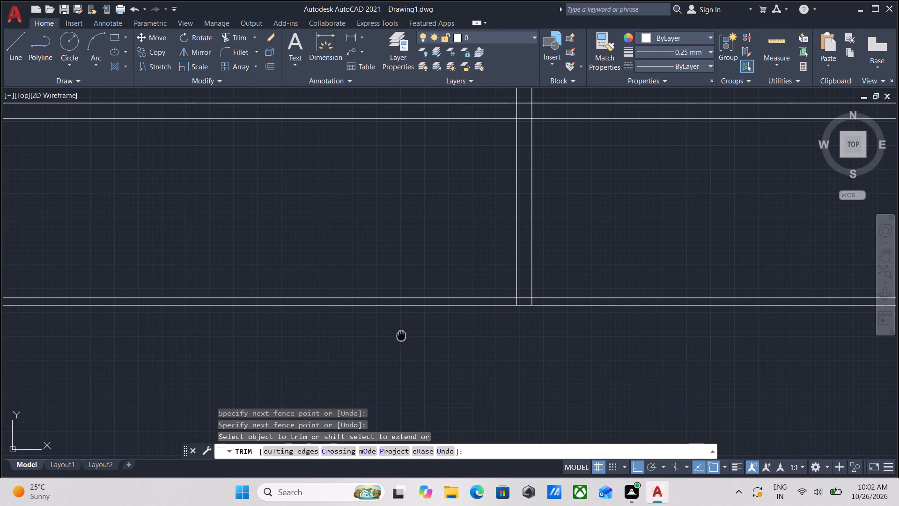
Trim the parts of the long horizontal wall lines that run beyond the left wall's outer line.
middle_drag(401, 336, 402, 379)
click(449, 379)
middle_drag(461, 241, 461, 353)
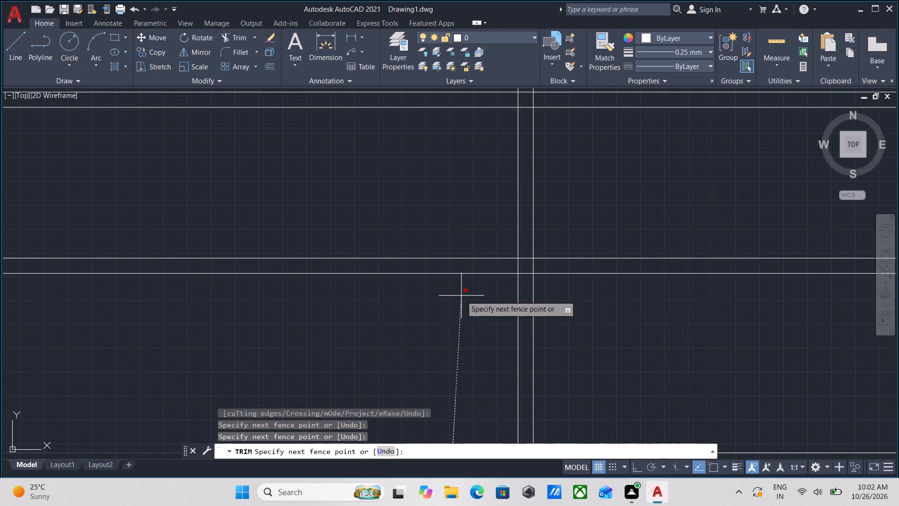
scroll(461, 296, down, 3)
middle_drag(451, 257, 450, 325)
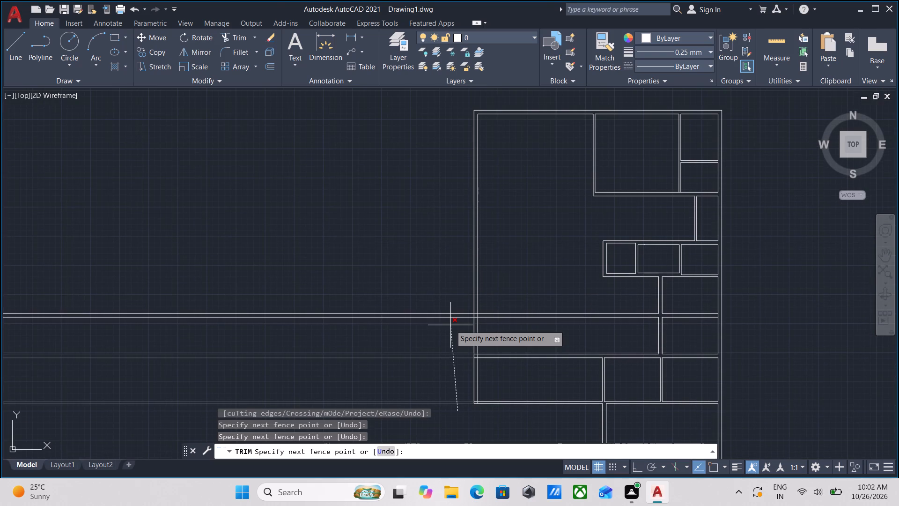
click(452, 288)
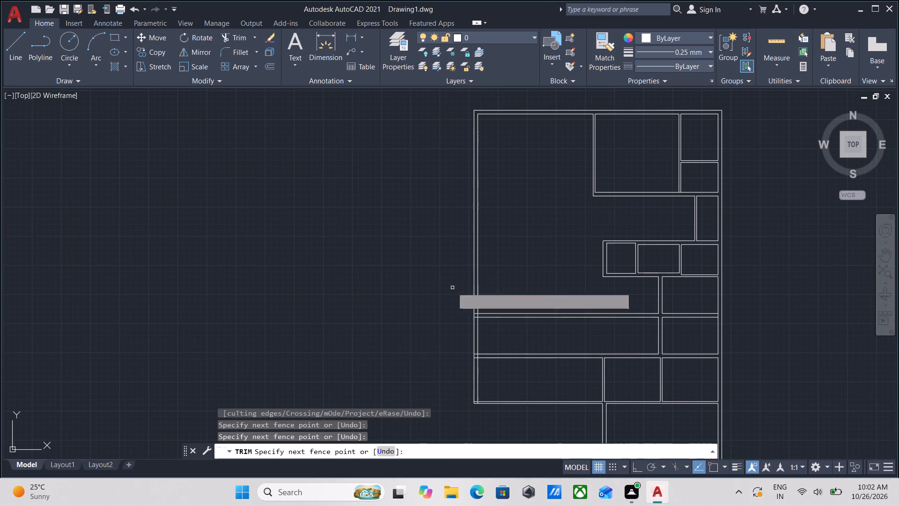
Examine the left wall and the wall junctions of the lower rooms for leftover or missing segments.
scroll(487, 361, up, 3)
scroll(491, 352, down, 3)
middle_drag(491, 352, 440, 303)
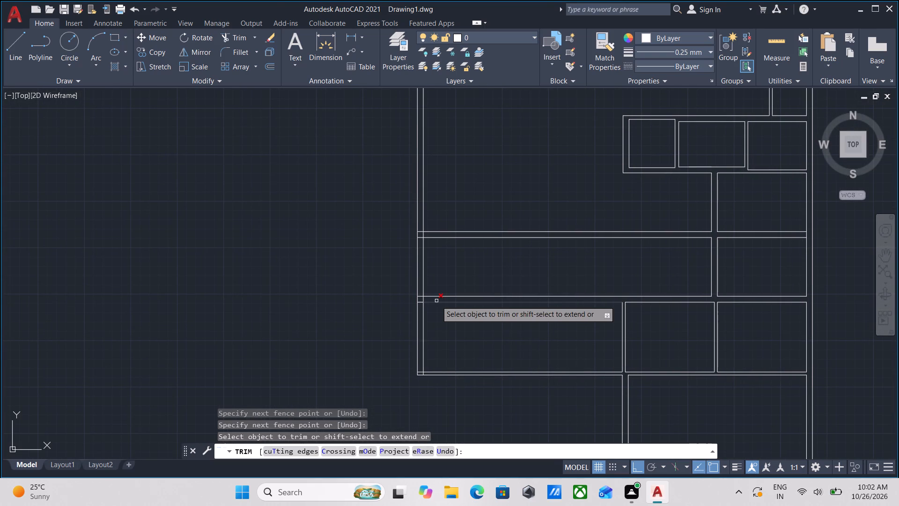
scroll(509, 332, down, 1)
middle_drag(509, 332, 510, 343)
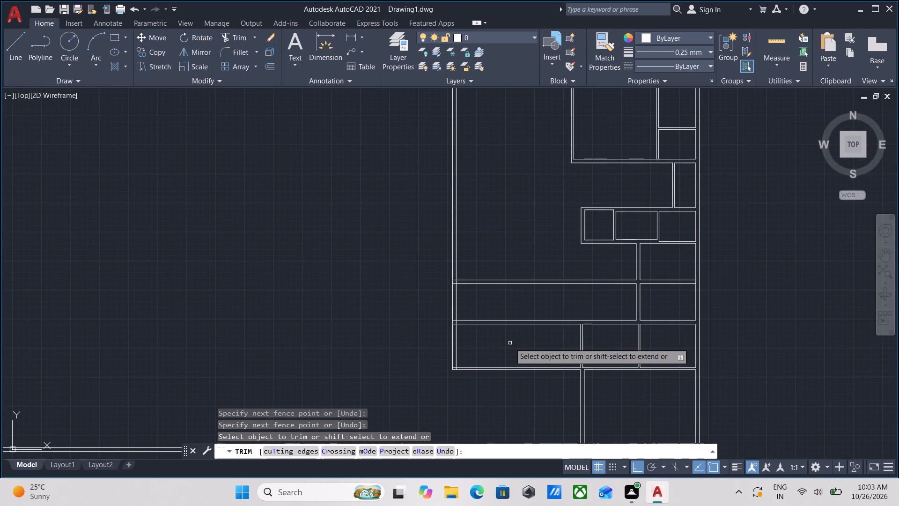
scroll(603, 398, down, 1)
middle_drag(603, 398, 601, 315)
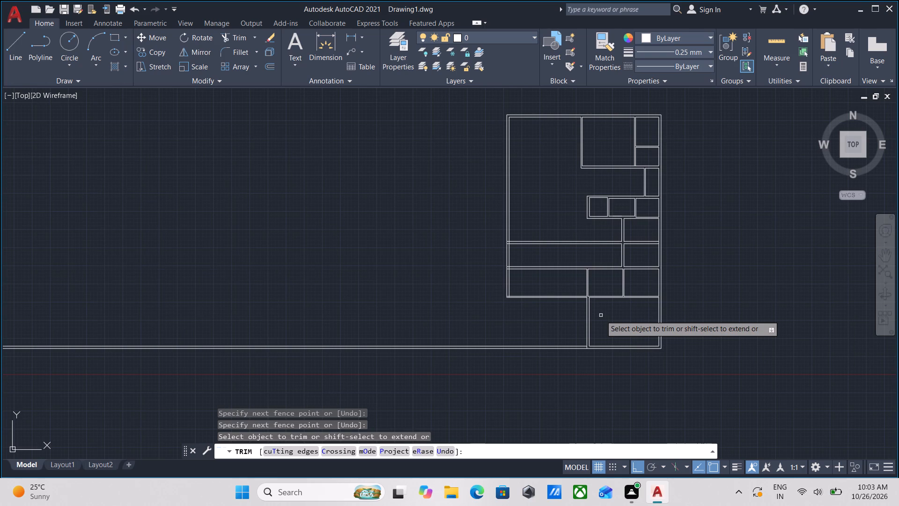
scroll(610, 268, up, 3)
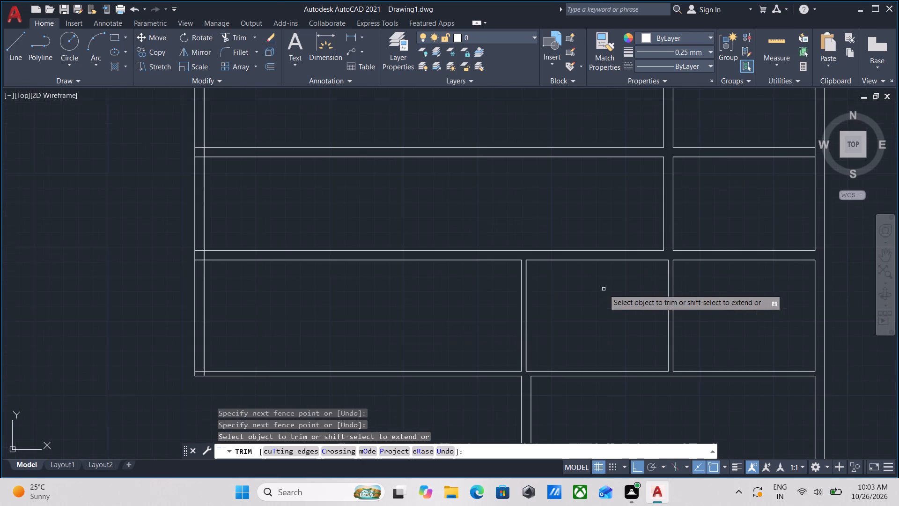
middle_drag(567, 283, 573, 326)
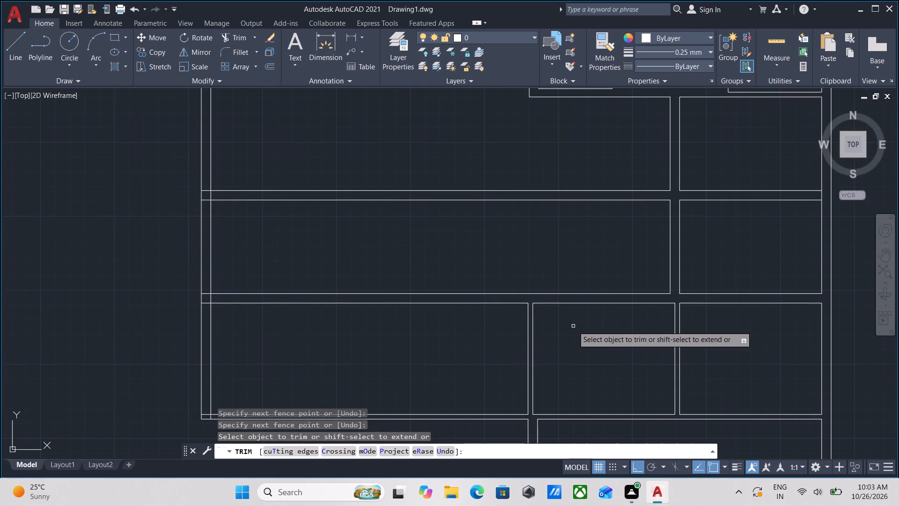
scroll(573, 326, down, 1)
middle_drag(581, 338, 581, 323)
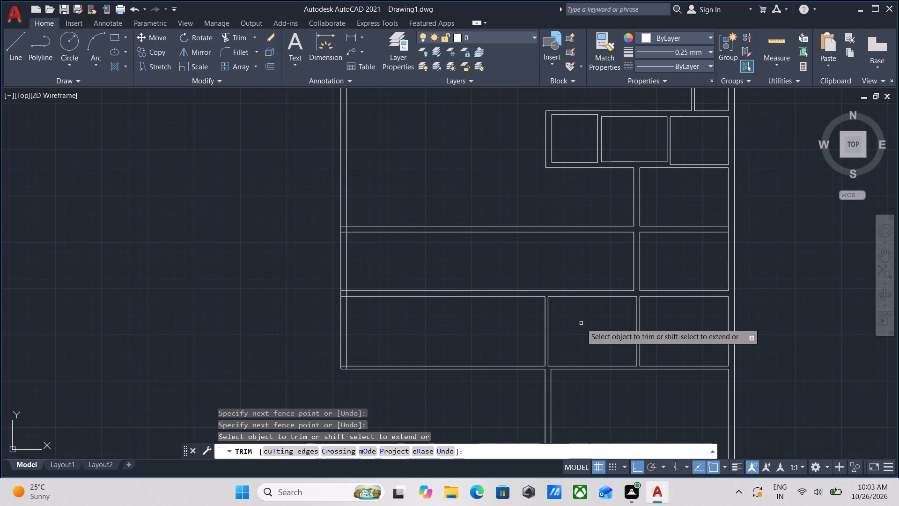
Extend the left line of the partition beside the wide lower-left room up to the upper line of the horizontal wall above.
scroll(564, 317, up, 2)
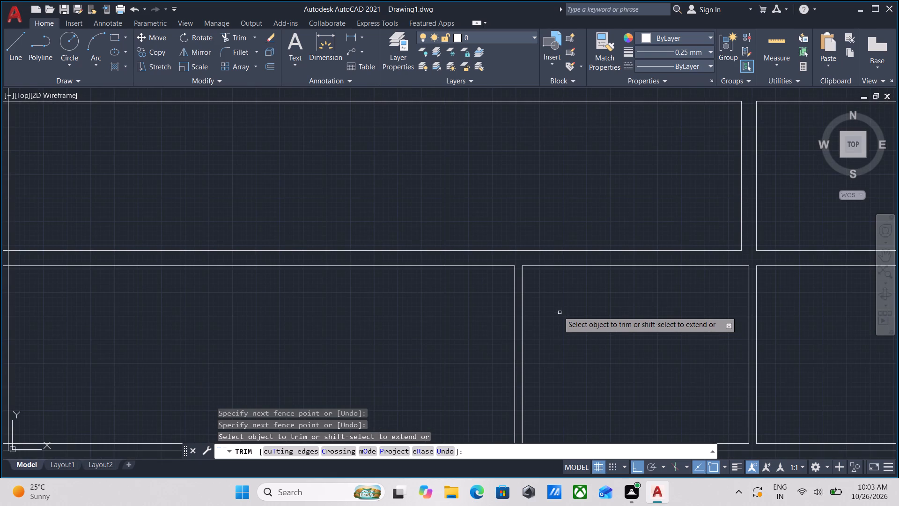
key(Escape)
text(ex)
key(Return)
scroll(510, 274, up, 2)
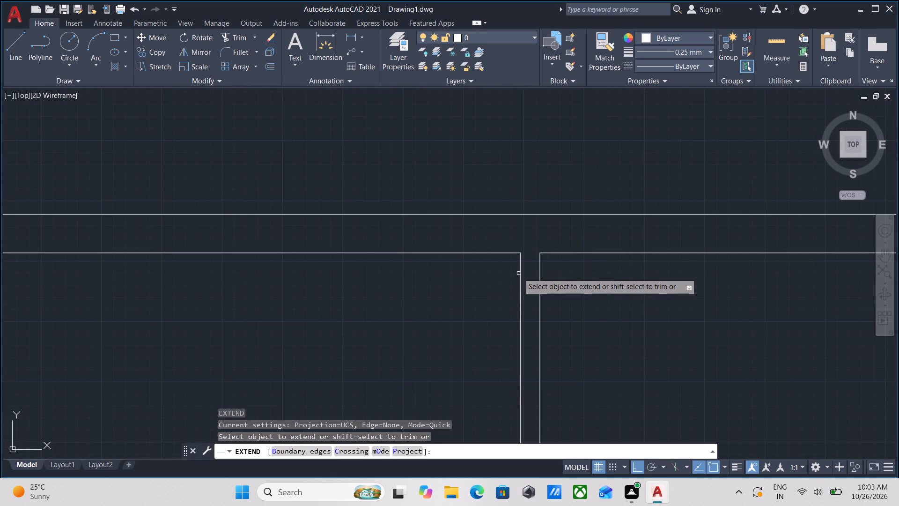
click(520, 275)
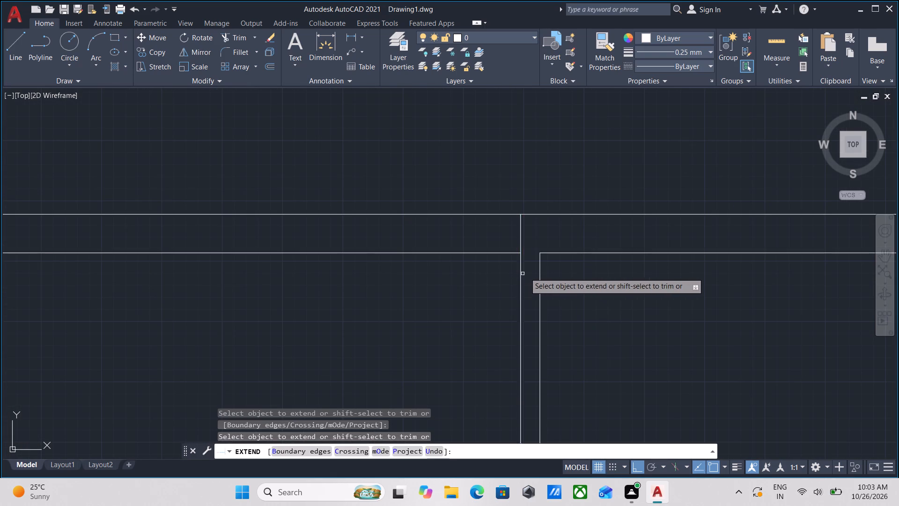
scroll(587, 277, down, 2)
middle_drag(587, 277, 525, 277)
key(Escape)
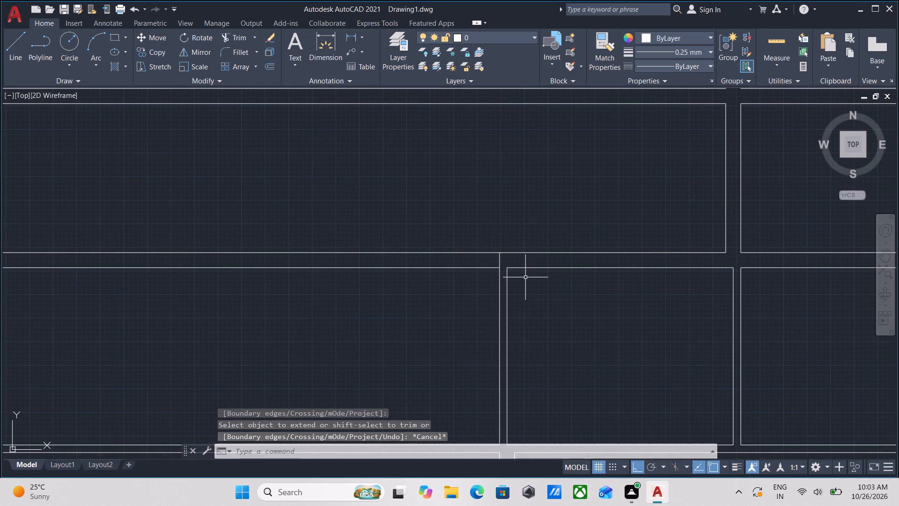
Extend the left line of the lowest room's wall up through the horizontal wall to meet the partition line above.
scroll(525, 277, down, 1)
middle_drag(525, 277, 536, 310)
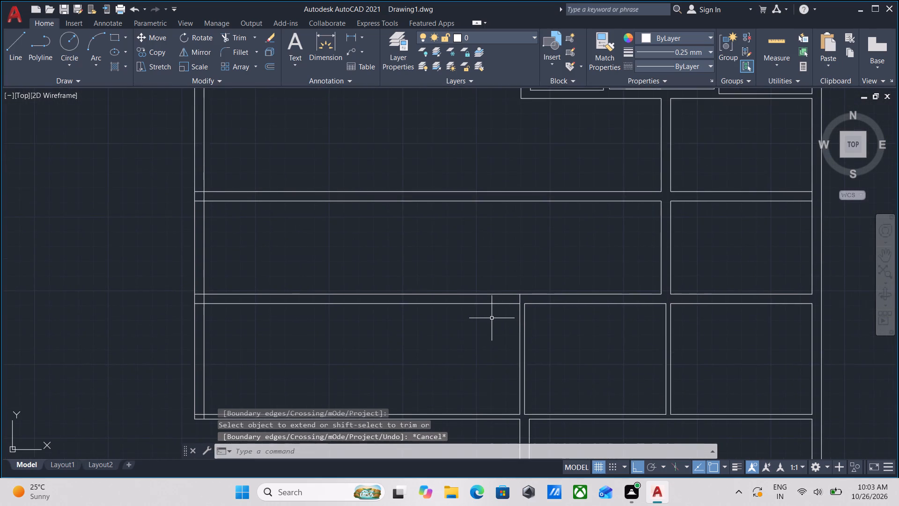
scroll(492, 318, up, 1)
scroll(492, 318, down, 2)
middle_drag(492, 318, 515, 266)
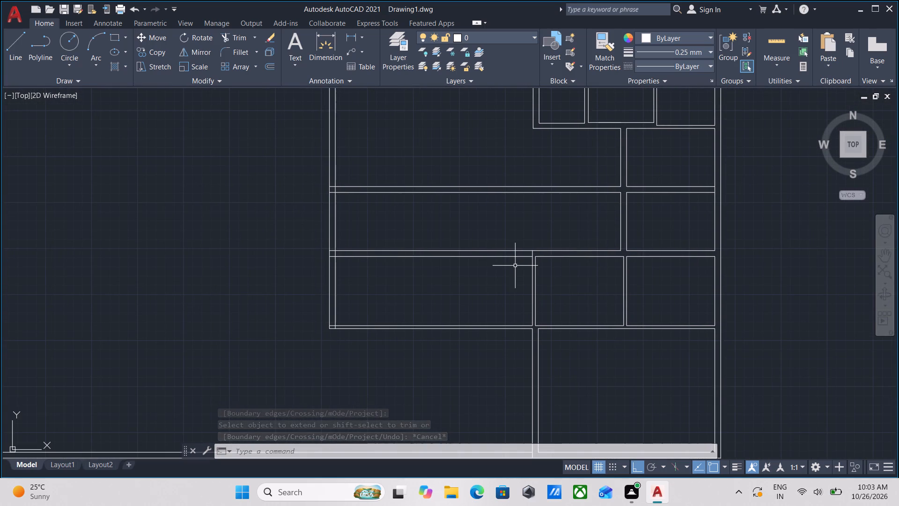
scroll(544, 361, up, 2)
middle_drag(501, 284, 499, 301)
text(ex)
key(Return)
scroll(512, 310, up, 2)
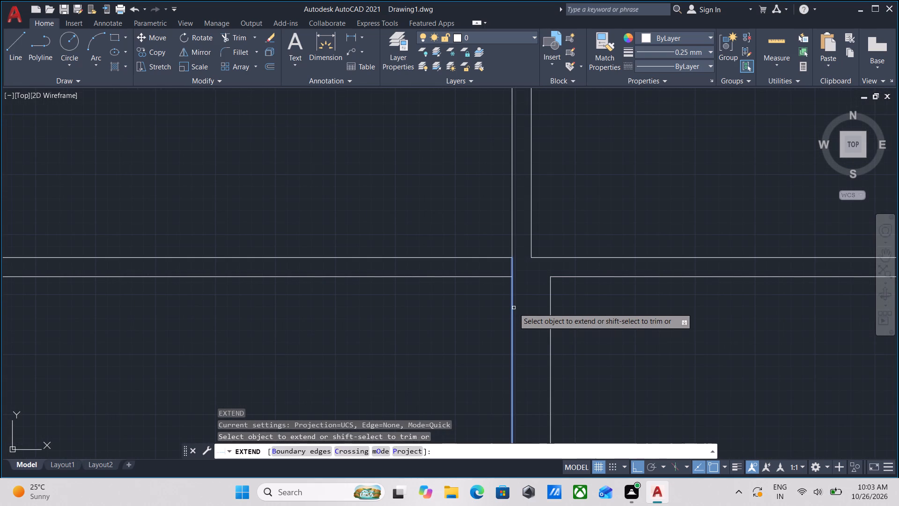
click(514, 308)
scroll(369, 308, down, 3)
middle_drag(369, 308, 410, 387)
key(Escape)
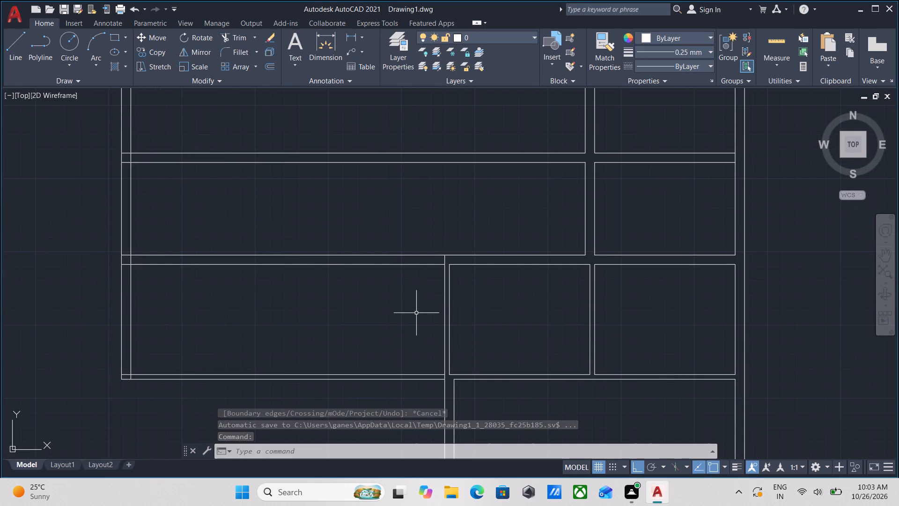
Offset the top inner wall line of the wide lower-left room 13'6" downward.
middle_drag(481, 389, 494, 279)
scroll(481, 389, up, 1)
scroll(495, 275, down, 3)
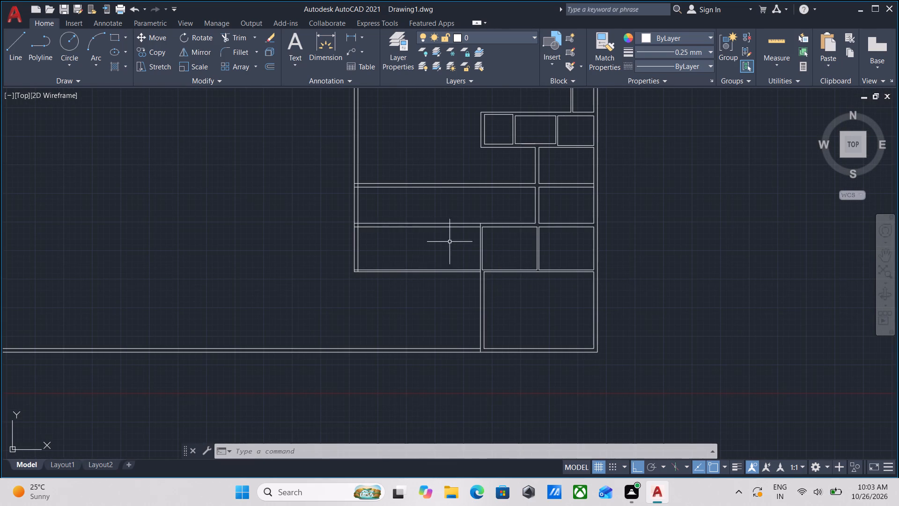
scroll(438, 229, up, 2)
middle_drag(467, 238, 445, 280)
click(480, 278)
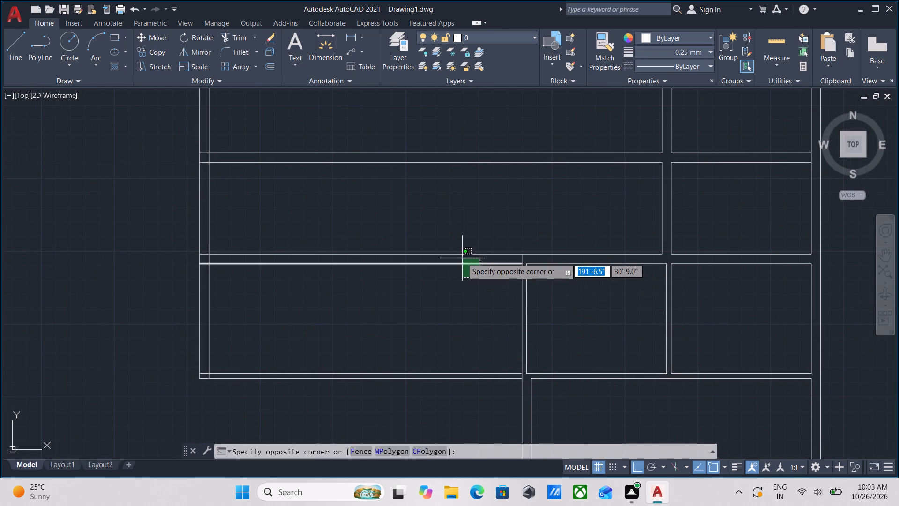
click(462, 258)
middle_drag(457, 275, 447, 303)
key(o)
key(Return)
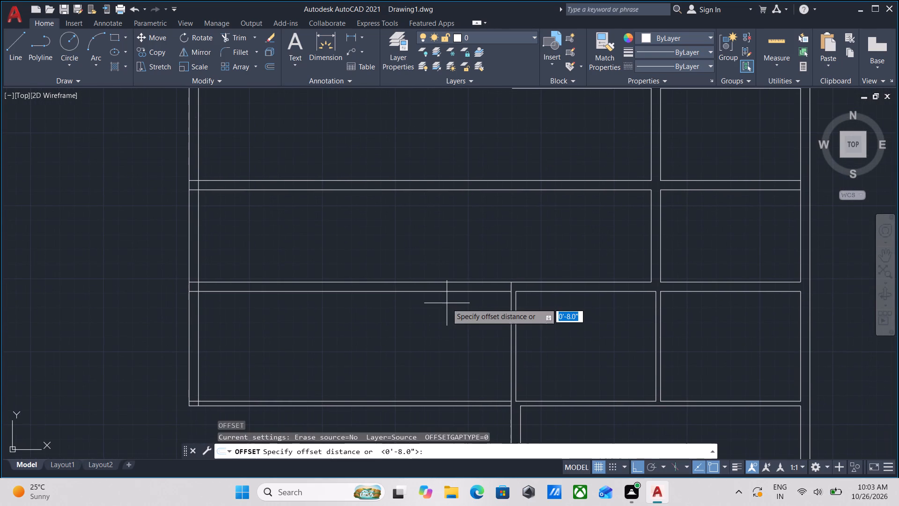
click(411, 292)
click(415, 343)
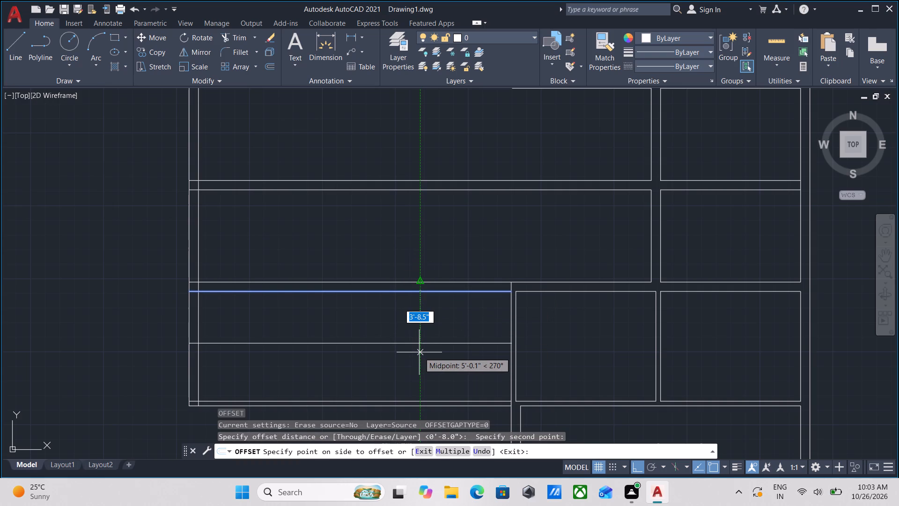
scroll(419, 352, down, 1)
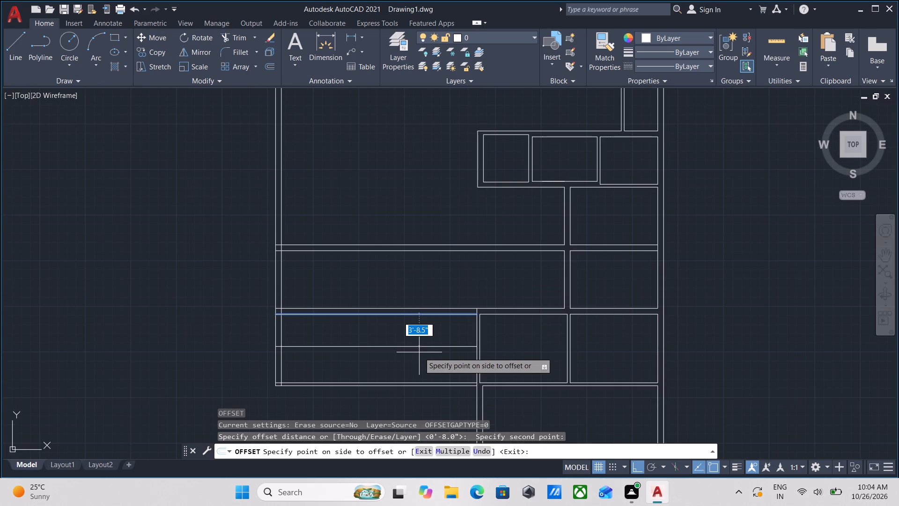
key(1)
text(3')
key(6)
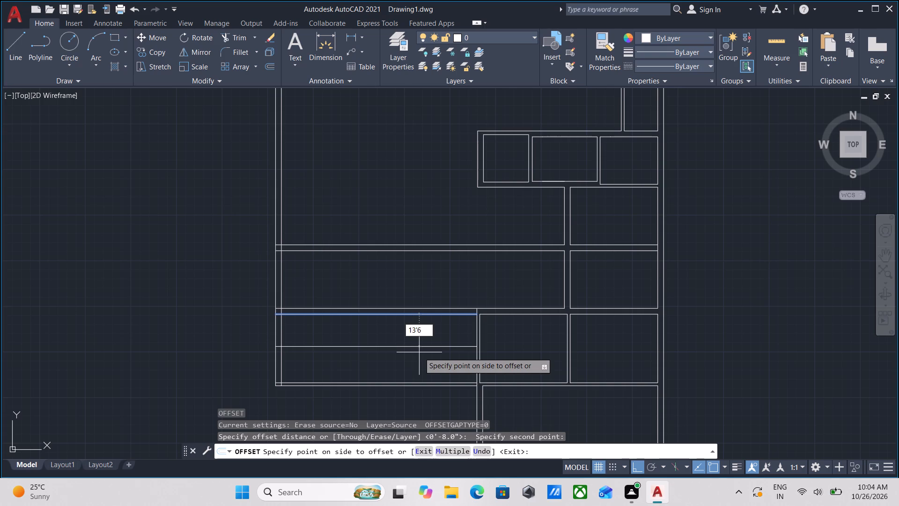
key(shift+quotedbl)
key(Return)
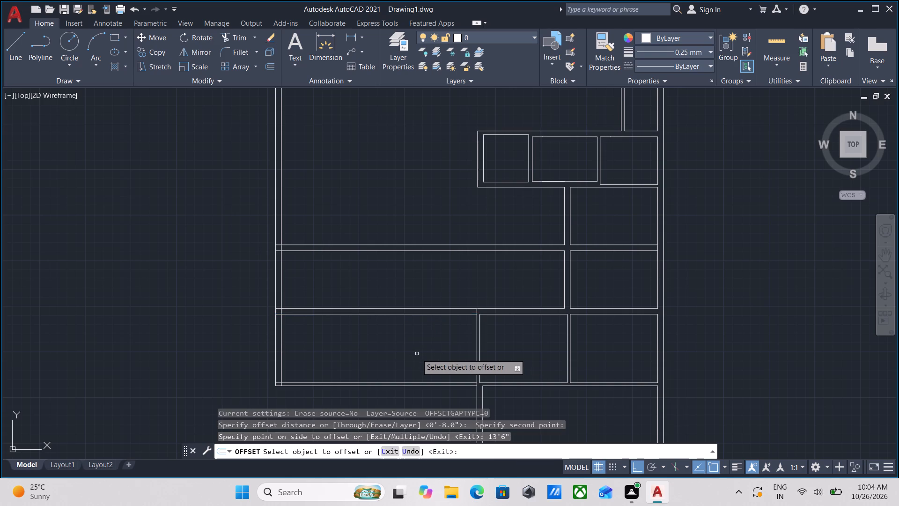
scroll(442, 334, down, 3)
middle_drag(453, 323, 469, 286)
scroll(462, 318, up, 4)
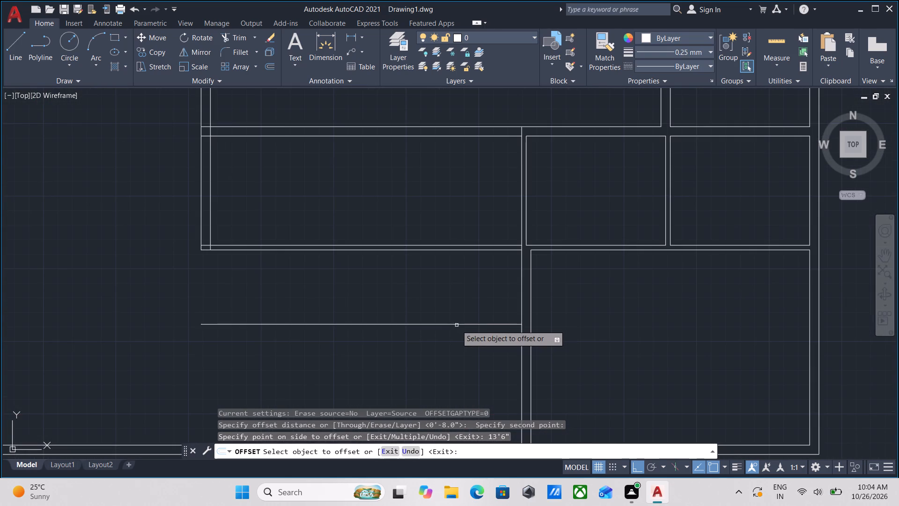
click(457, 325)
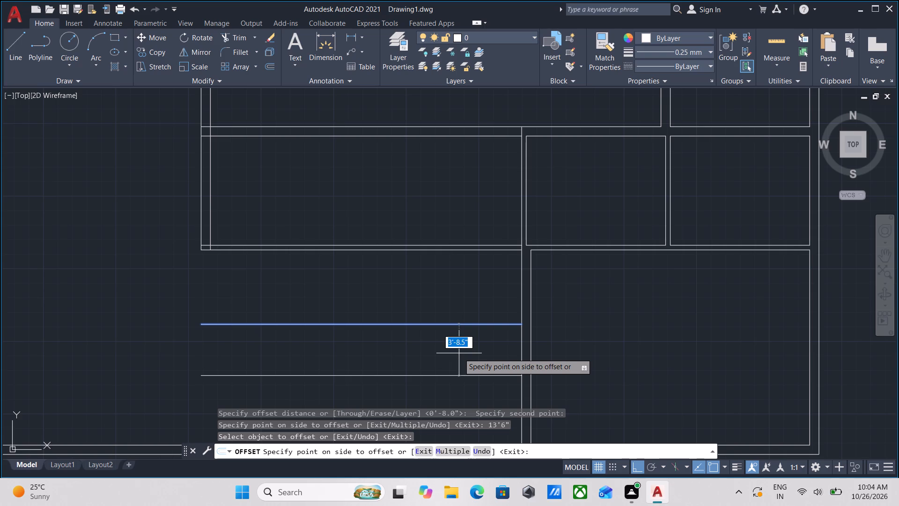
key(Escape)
Offset the new horizontal line below the wide lower-left room 8" downward to form the wall thickness.
scroll(505, 251, up, 3)
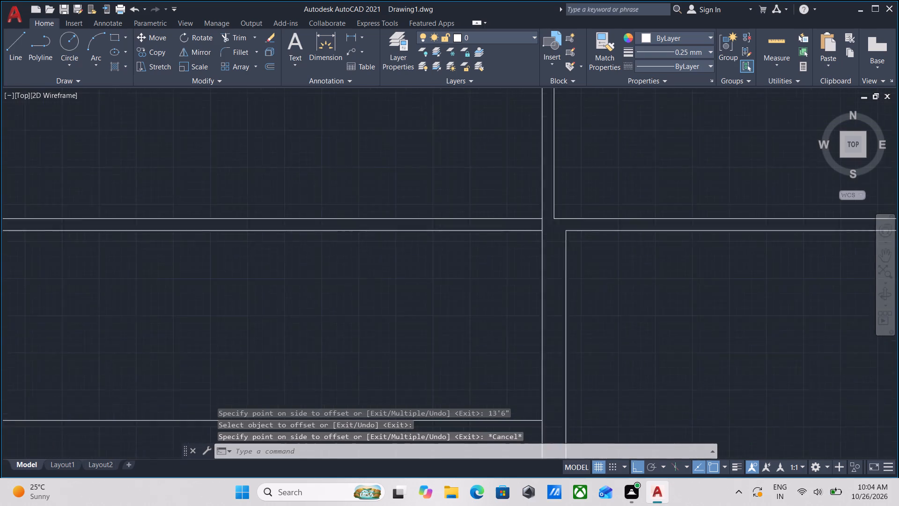
scroll(523, 266, down, 2)
middle_drag(523, 266, 532, 234)
scroll(523, 266, up, 1)
scroll(532, 234, down, 1)
scroll(485, 321, down, 1)
click(467, 340)
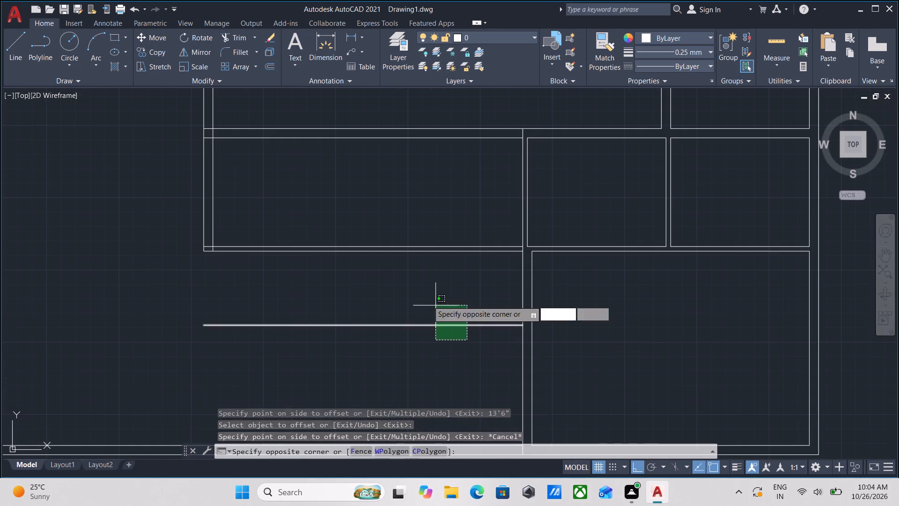
click(418, 289)
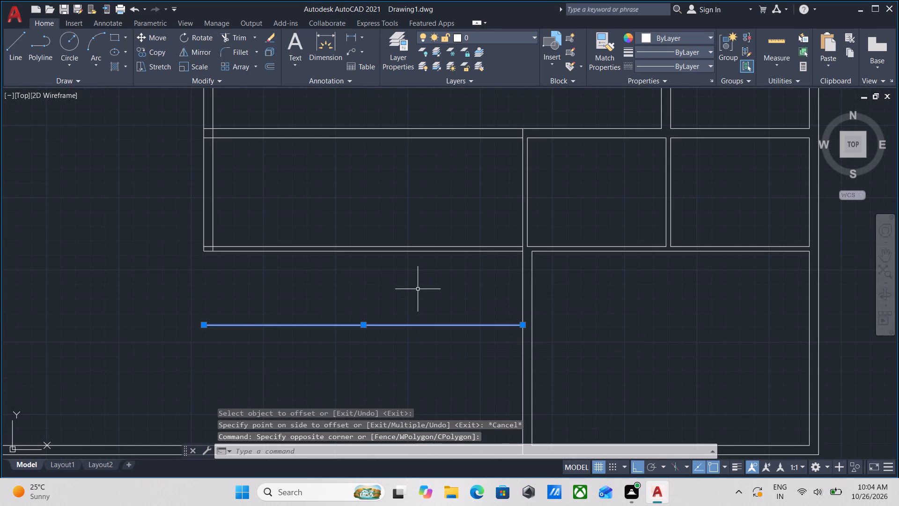
key(o)
key(Return)
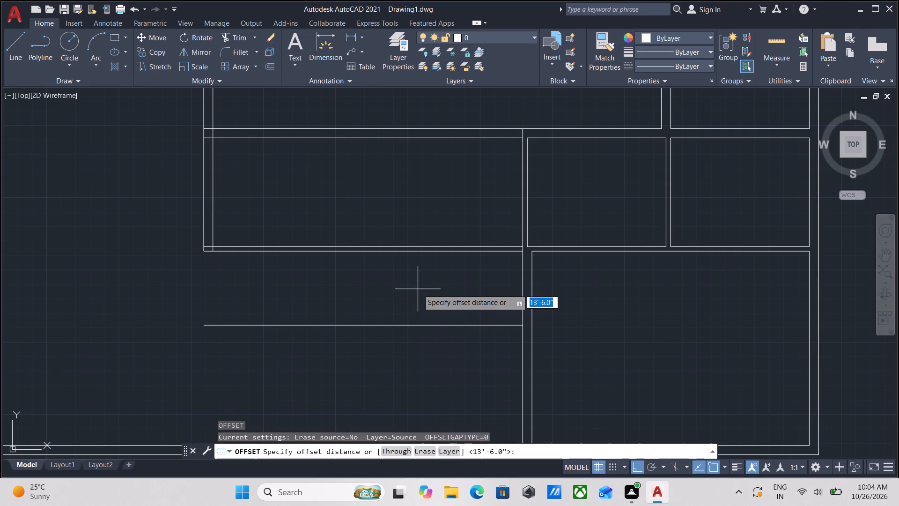
click(426, 324)
click(412, 365)
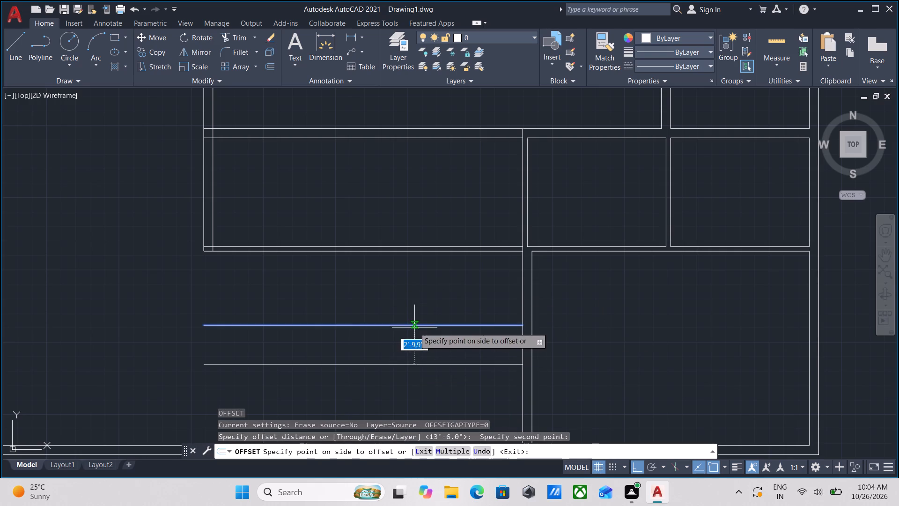
key(8)
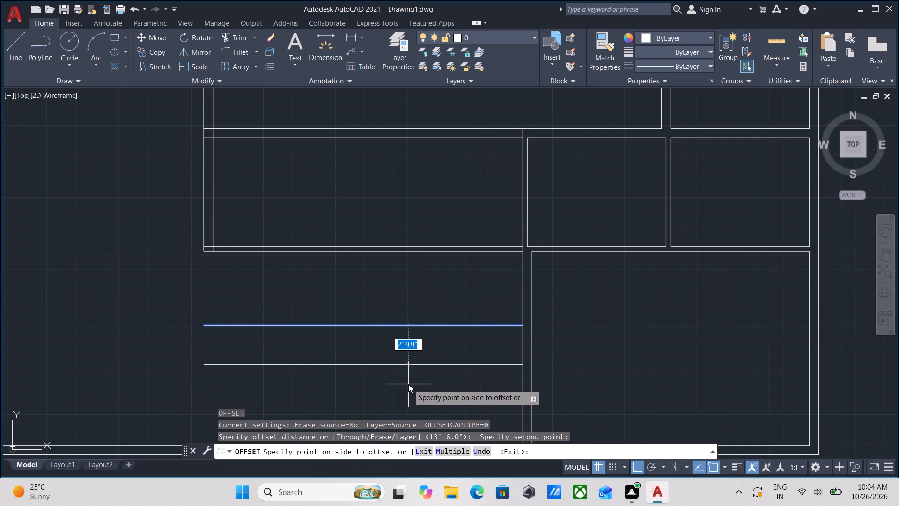
key(shift+quotedbl)
key(Return)
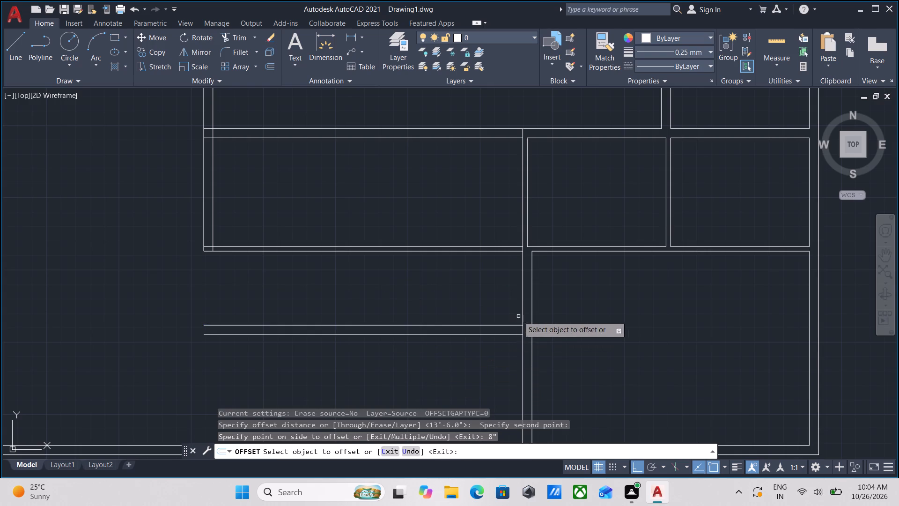
scroll(568, 346, down, 1)
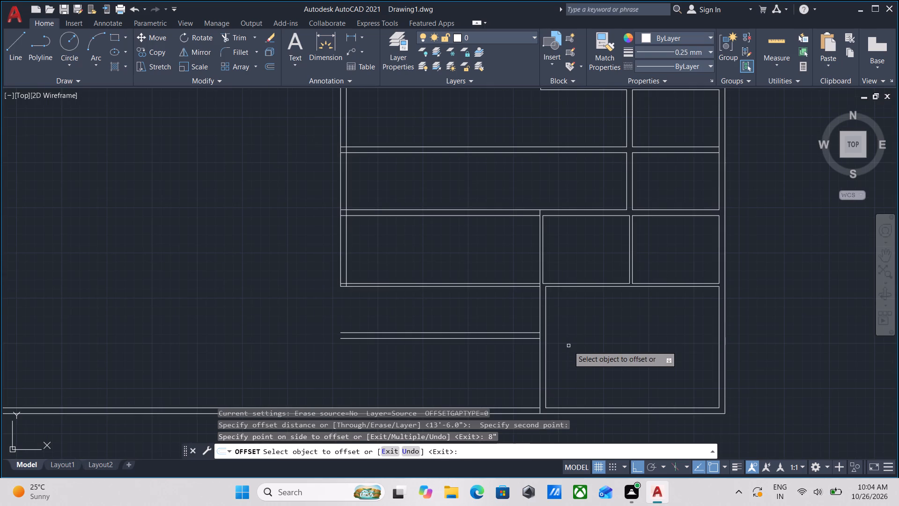
Extend both lines of the new horizontal wall below the wide lower-left room to the far line of the vertical wall.
key(Escape)
scroll(527, 343, up, 2)
middle_drag(549, 331, 498, 360)
text(ex)
key(Return)
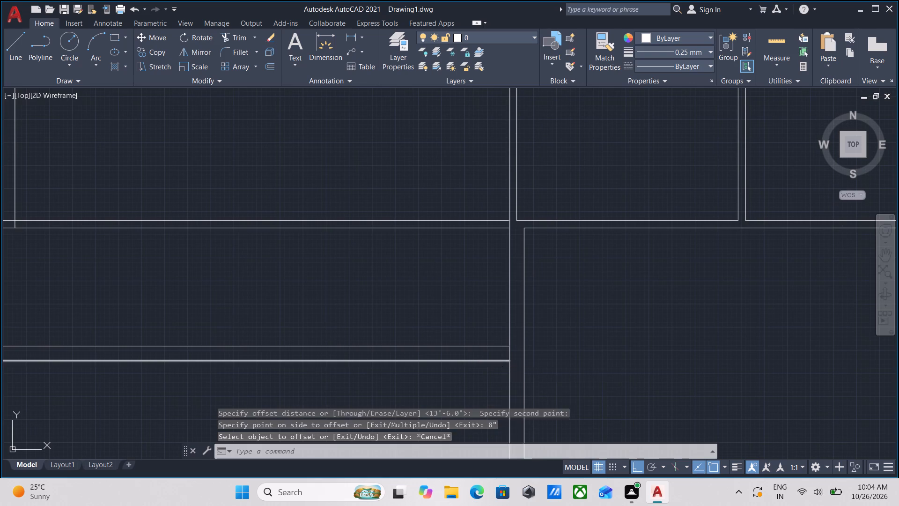
click(496, 346)
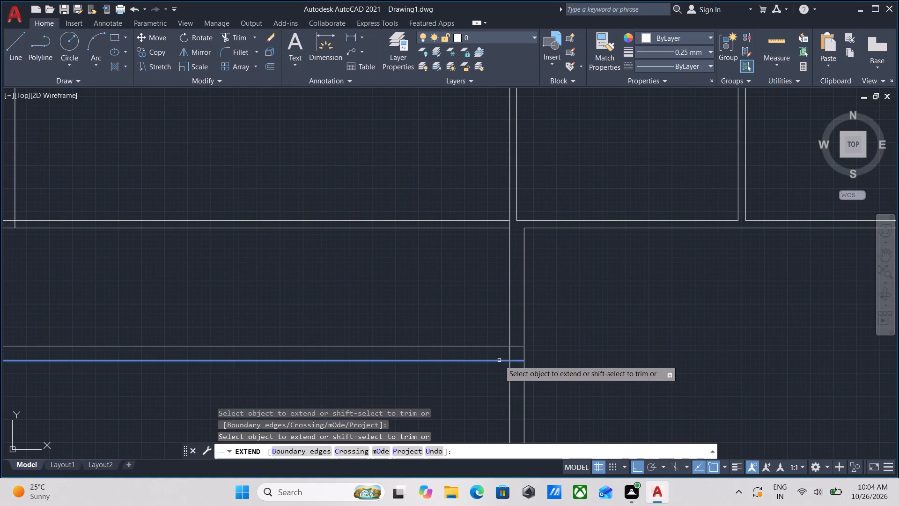
click(499, 360)
scroll(415, 325, down, 2)
middle_drag(415, 325, 421, 330)
key(Escape)
Trim the overlapping line segments where the new horizontal wall meets the vertical wall, leaving an open T-junction.
scroll(462, 344, up, 3)
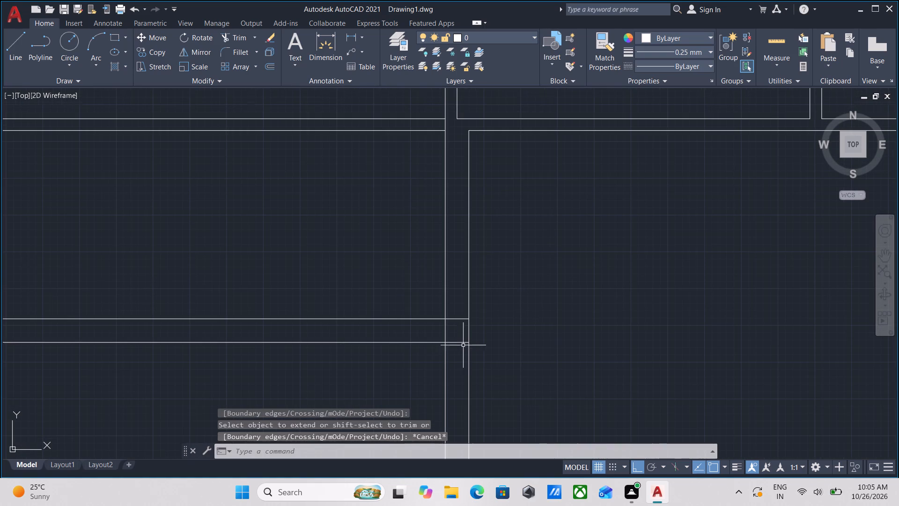
text(tr)
key(Return)
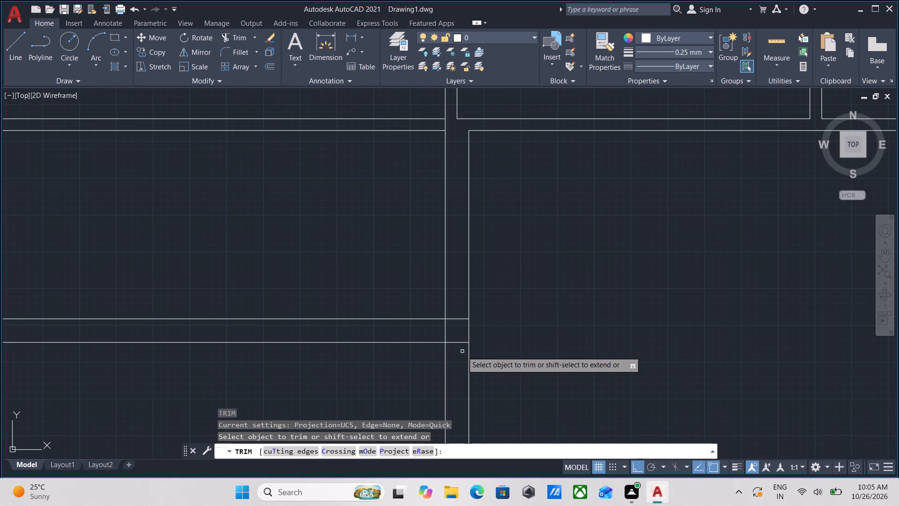
scroll(462, 351, up, 3)
click(459, 355)
click(464, 162)
click(435, 256)
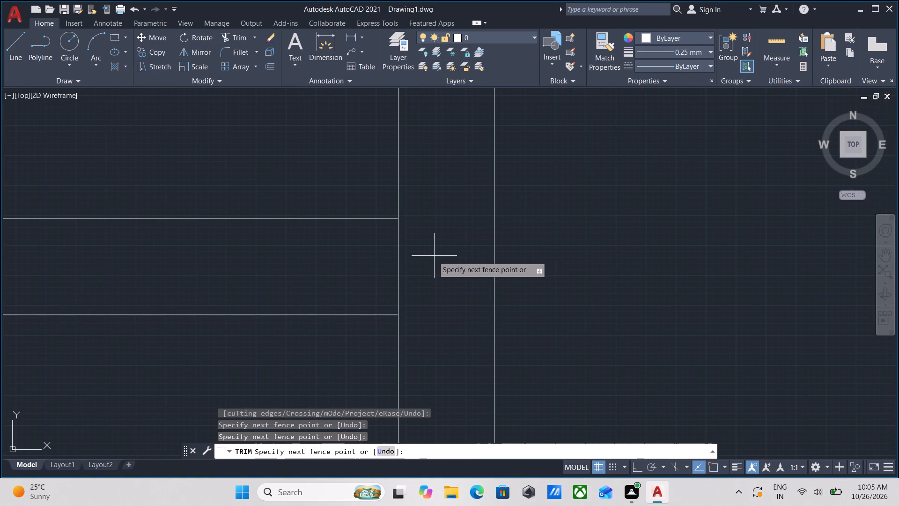
click(290, 238)
scroll(309, 253, down, 4)
key(Escape)
scroll(339, 254, down, 3)
middle_drag(339, 254, 353, 293)
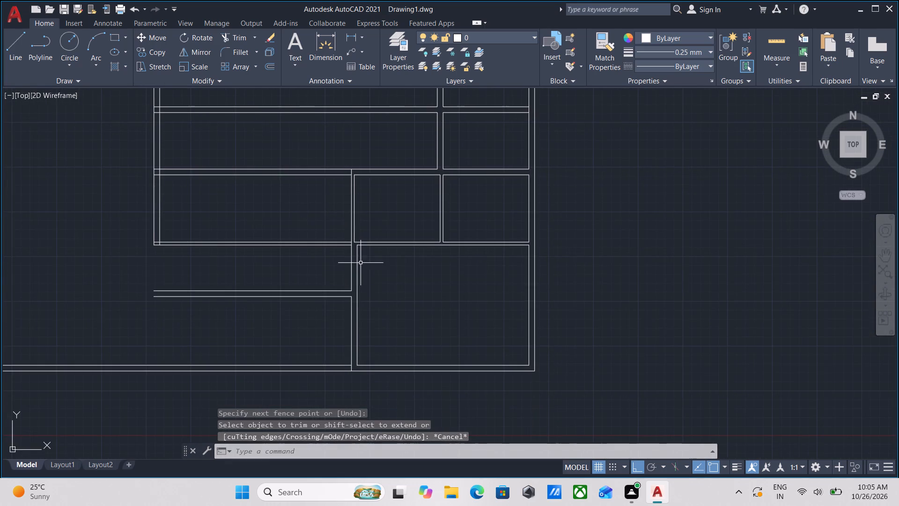
Trim the vertical wall line between the two horizontal wall lines at the lower-right corner of the wide lower-left room.
scroll(358, 237, up, 3)
scroll(327, 264, up, 3)
scroll(362, 242, down, 6)
middle_drag(368, 237, 369, 236)
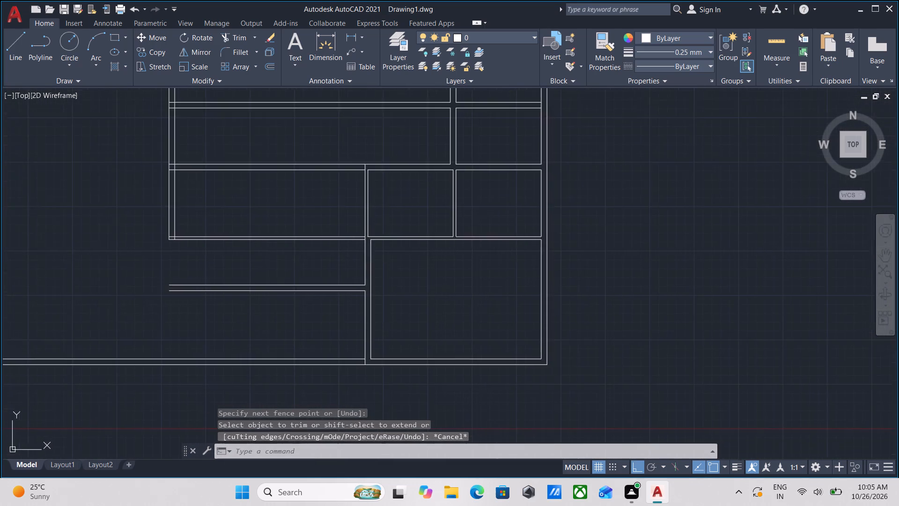
middle_drag(369, 236, 415, 215)
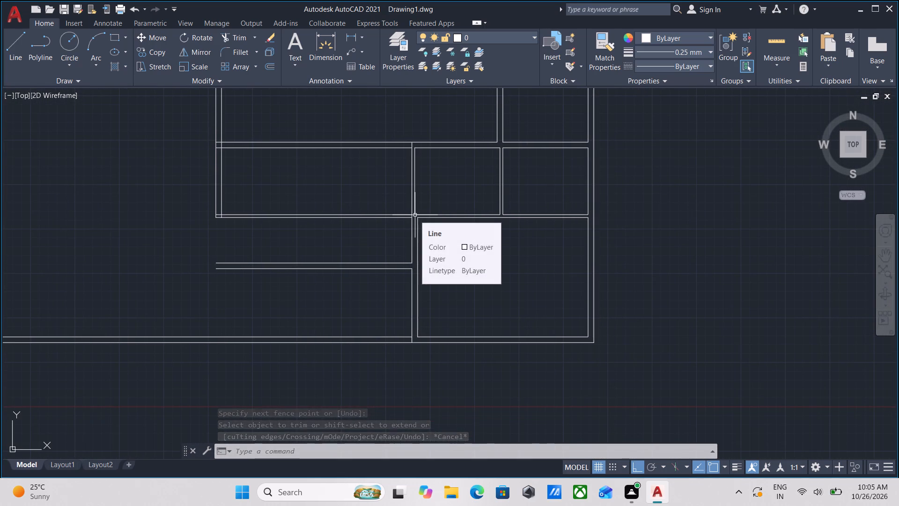
scroll(408, 218, up, 2)
scroll(391, 220, down, 1)
middle_drag(391, 220, 411, 226)
scroll(411, 226, down, 1)
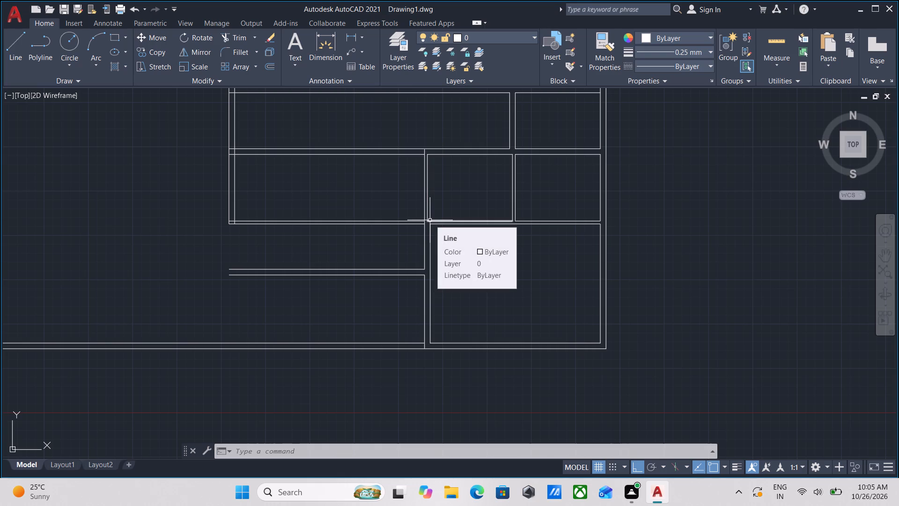
scroll(430, 220, up, 3)
middle_drag(409, 230, 407, 247)
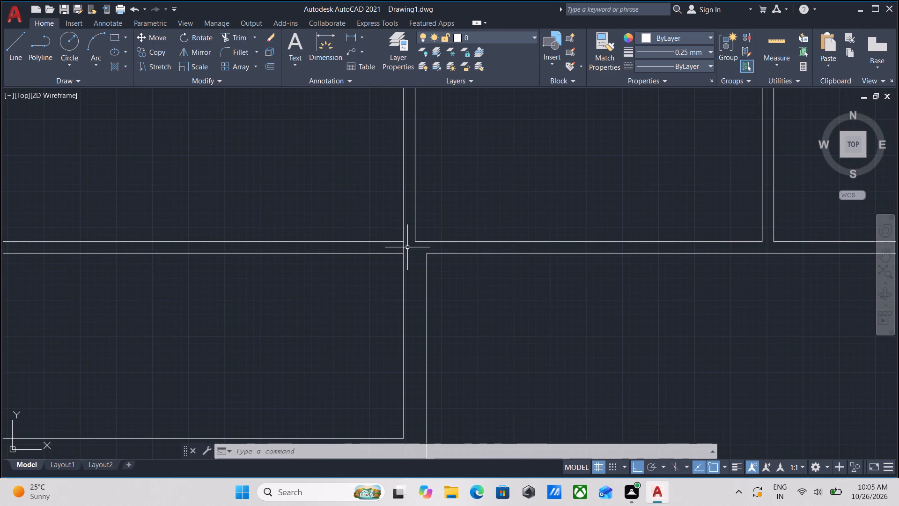
text(tr)
key(Return)
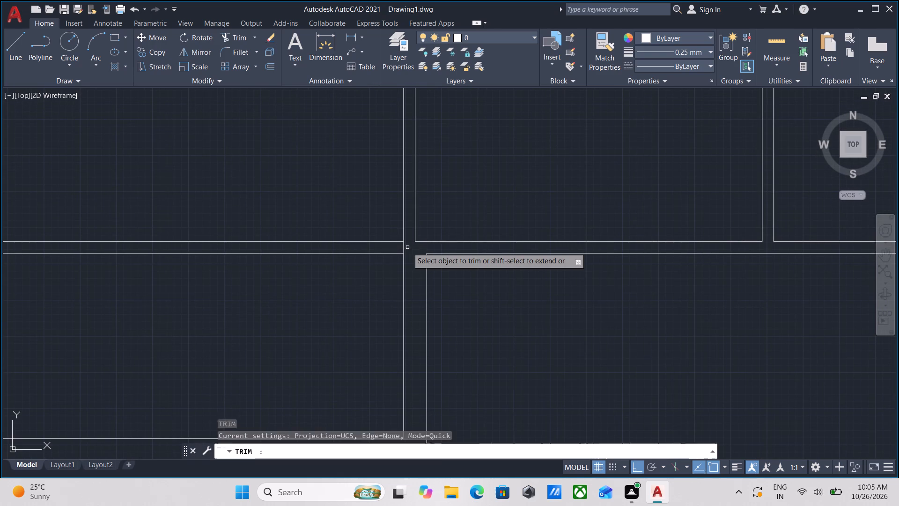
scroll(406, 247, up, 2)
click(406, 247)
click(364, 249)
key(Escape)
Offset the right wall line of the narrow strip below the wide lower-left room 6' to the left.
scroll(364, 250, down, 3)
middle_drag(368, 264, 383, 193)
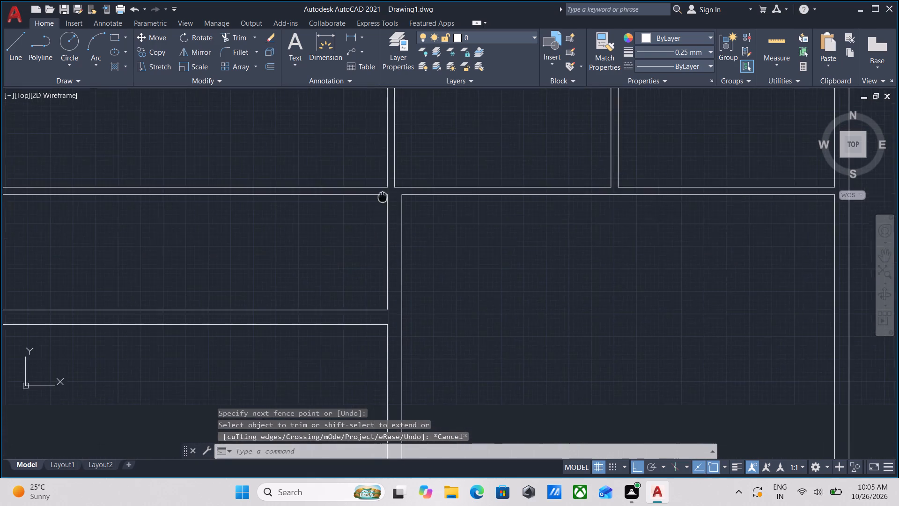
middle_drag(383, 193, 383, 193)
scroll(397, 252, up, 2)
click(389, 252)
click(341, 222)
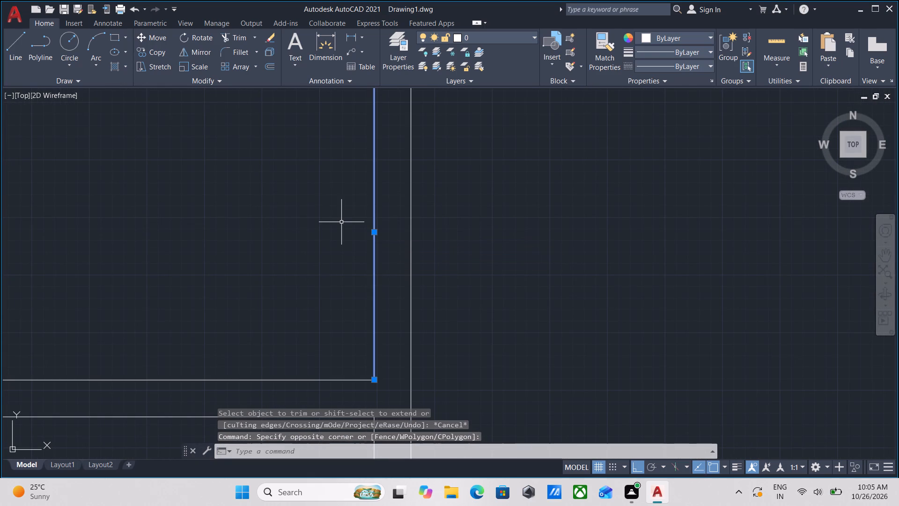
key(o)
key(Return)
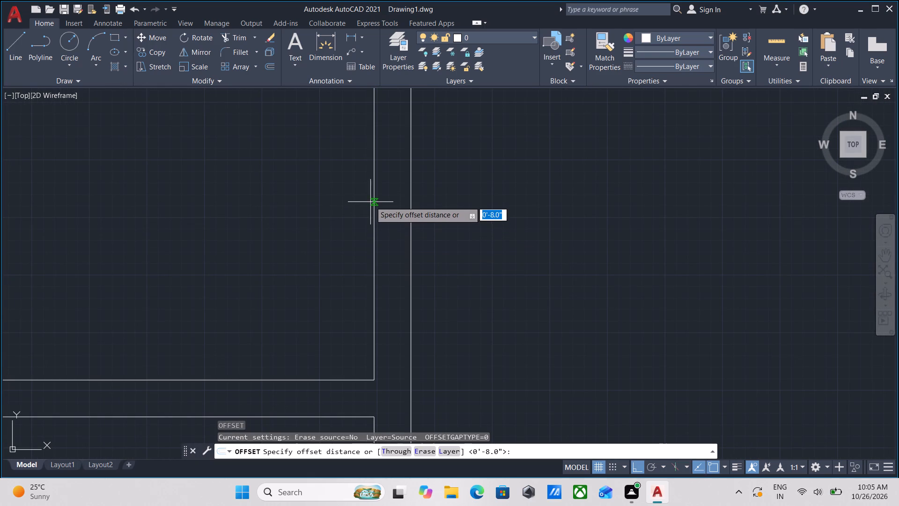
scroll(370, 201, down, 3)
middle_drag(370, 201, 370, 217)
click(372, 226)
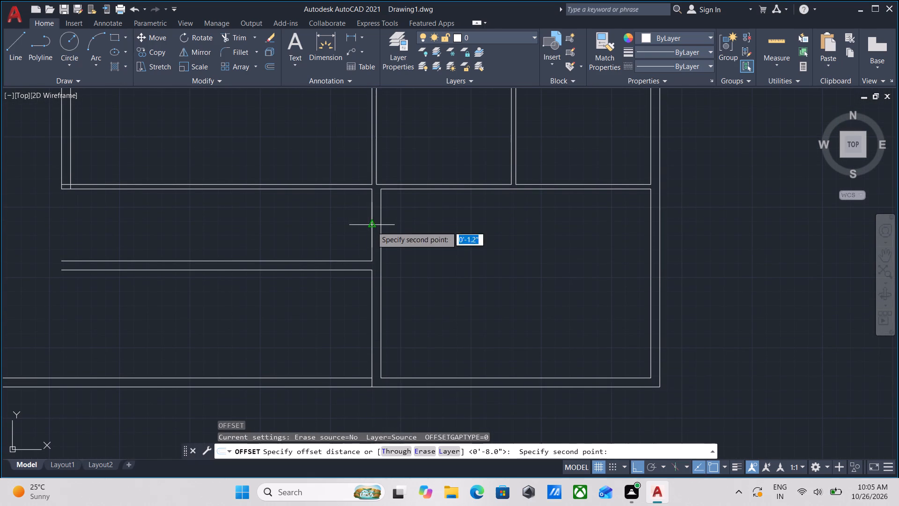
click(336, 226)
scroll(341, 233, up, 3)
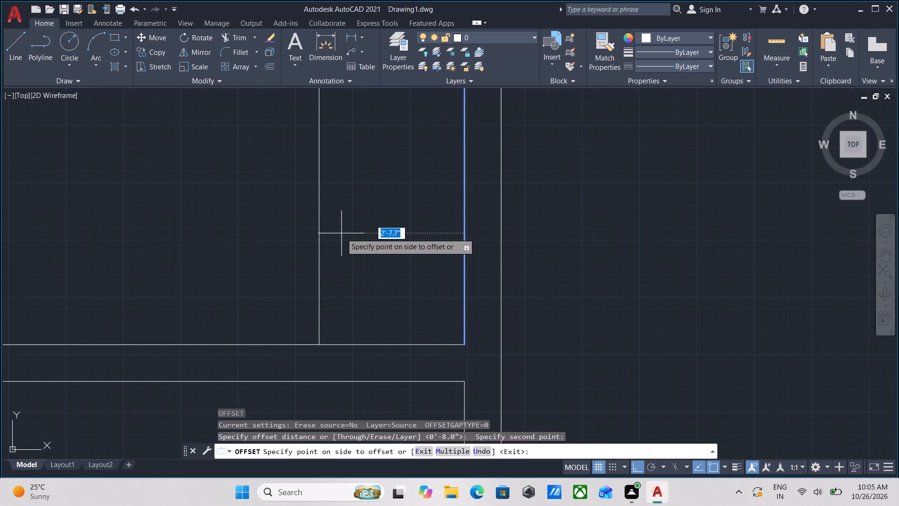
scroll(341, 233, up, 4)
scroll(341, 233, down, 2)
middle_drag(341, 233, 410, 259)
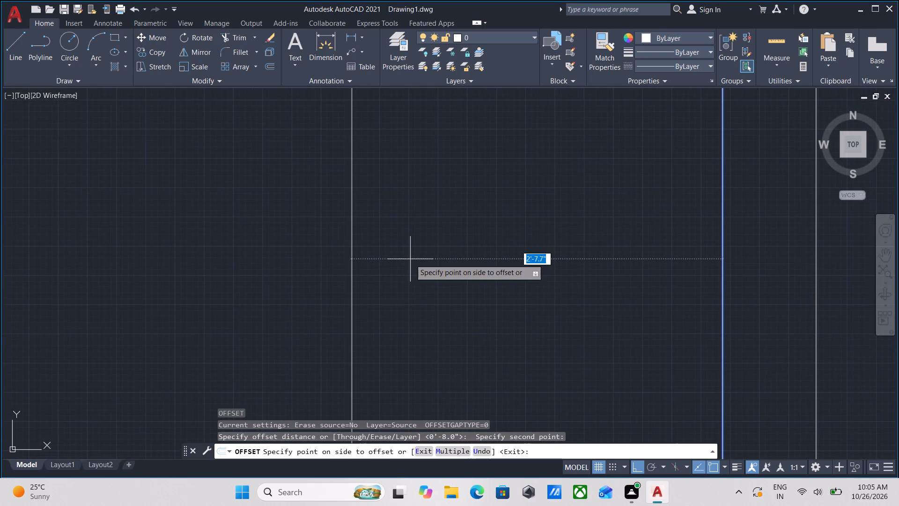
text(6')
key(Return)
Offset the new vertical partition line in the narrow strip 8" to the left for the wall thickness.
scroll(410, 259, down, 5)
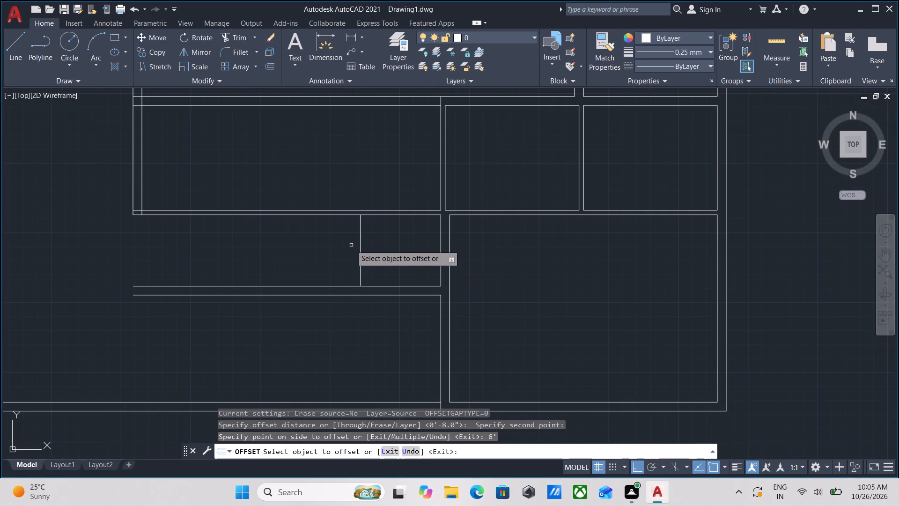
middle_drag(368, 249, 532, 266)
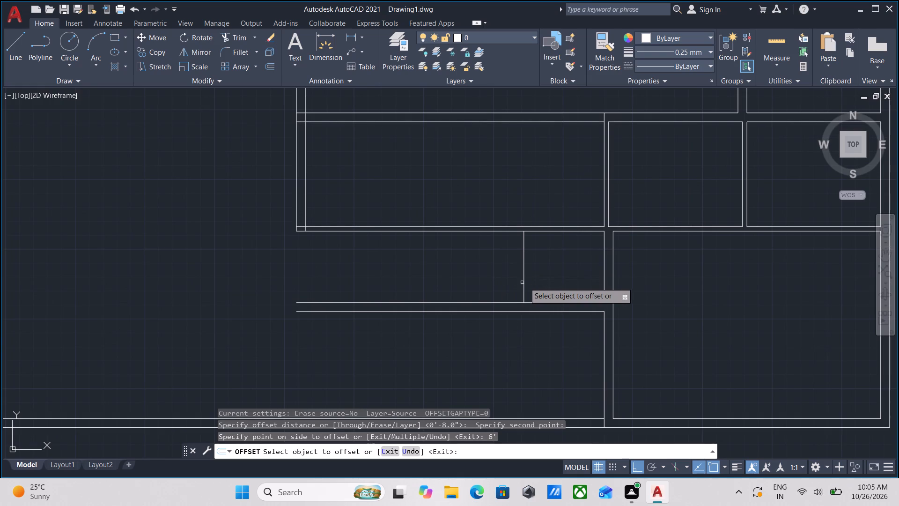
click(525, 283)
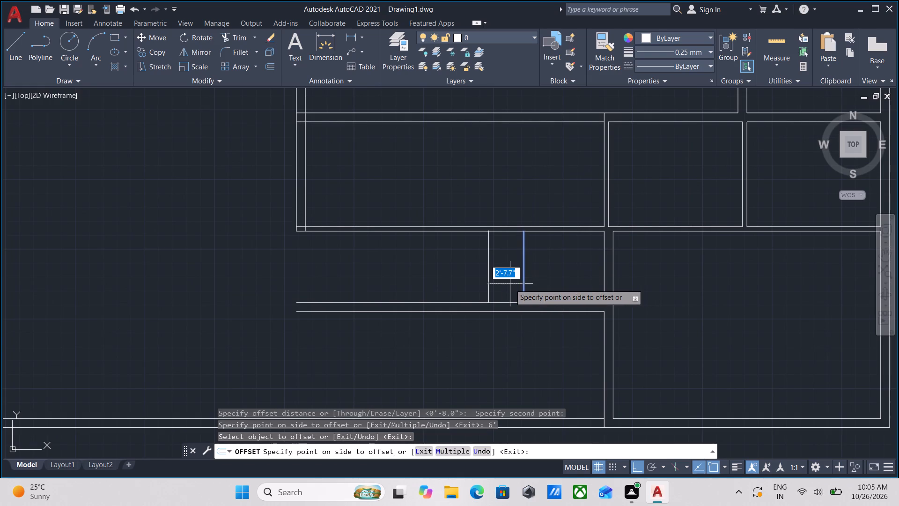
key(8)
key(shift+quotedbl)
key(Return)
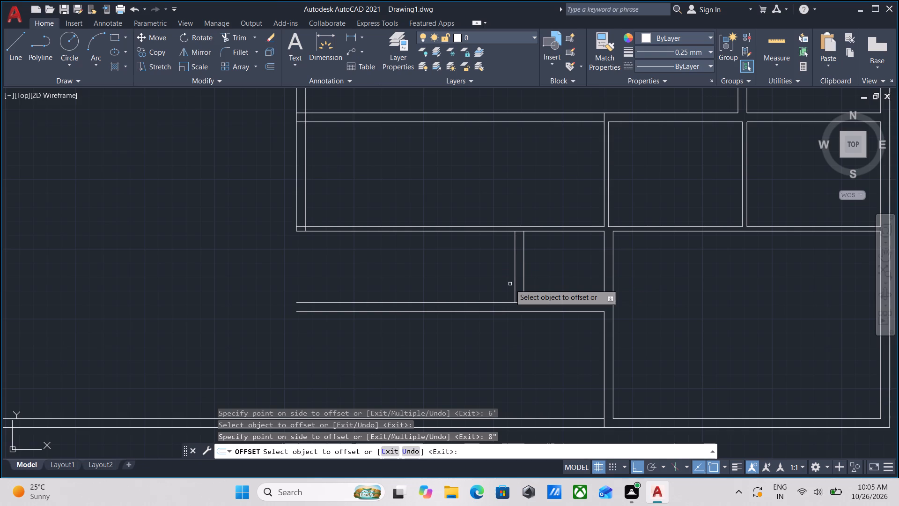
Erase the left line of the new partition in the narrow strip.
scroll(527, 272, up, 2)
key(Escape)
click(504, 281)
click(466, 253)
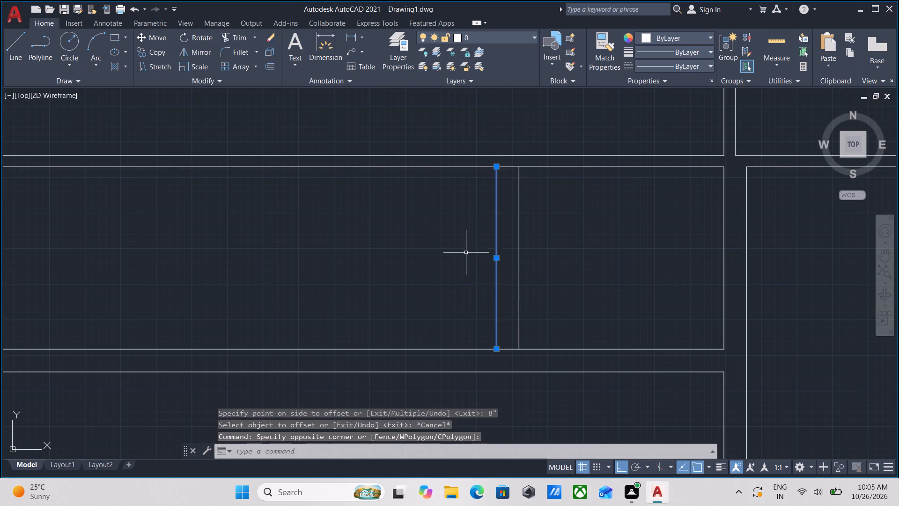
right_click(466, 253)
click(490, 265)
Offset the remaining partition line in the narrow strip 8" to the left to form the wall thickness.
click(552, 272)
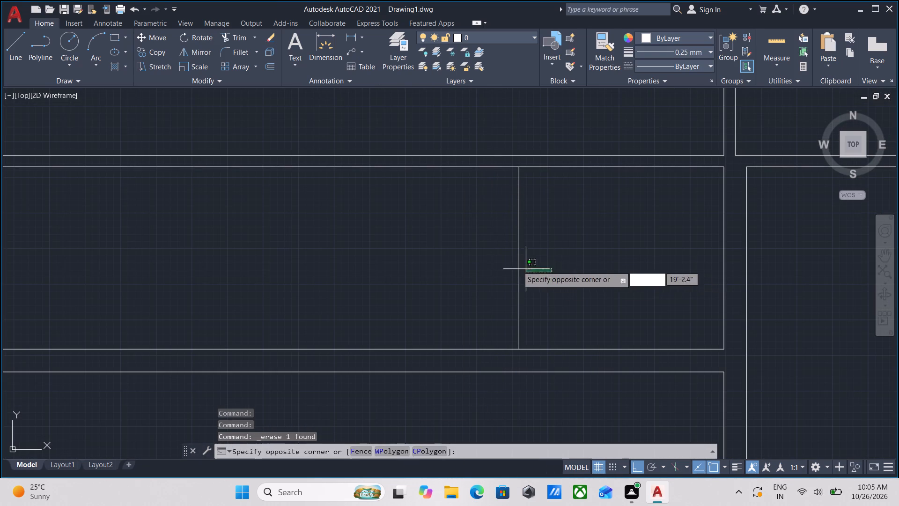
click(483, 259)
key(o)
key(Return)
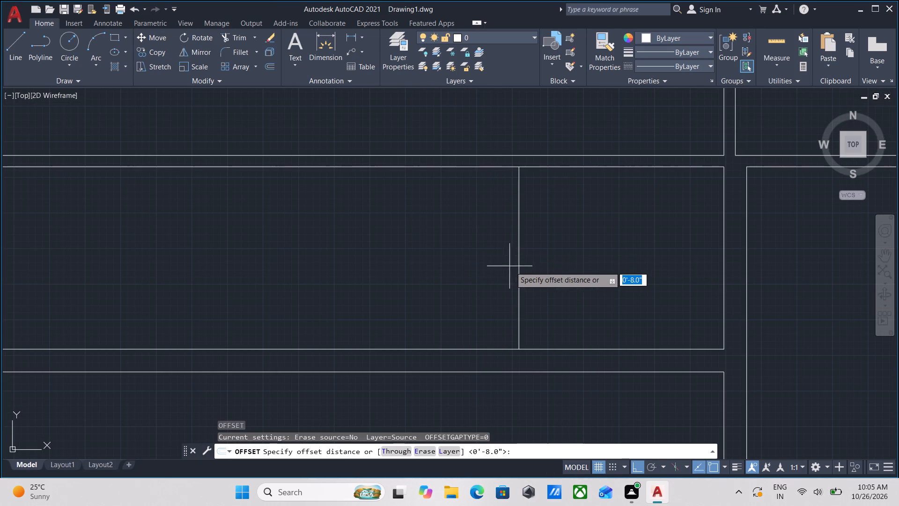
click(519, 258)
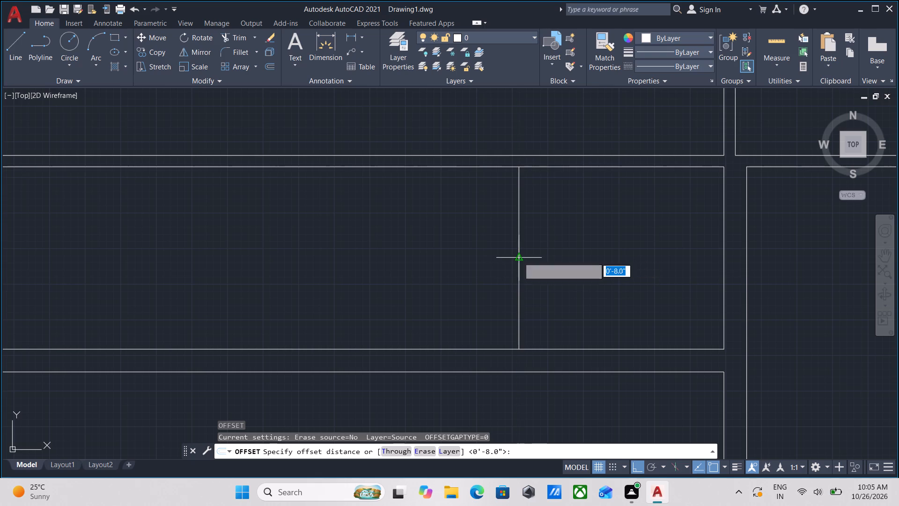
click(477, 257)
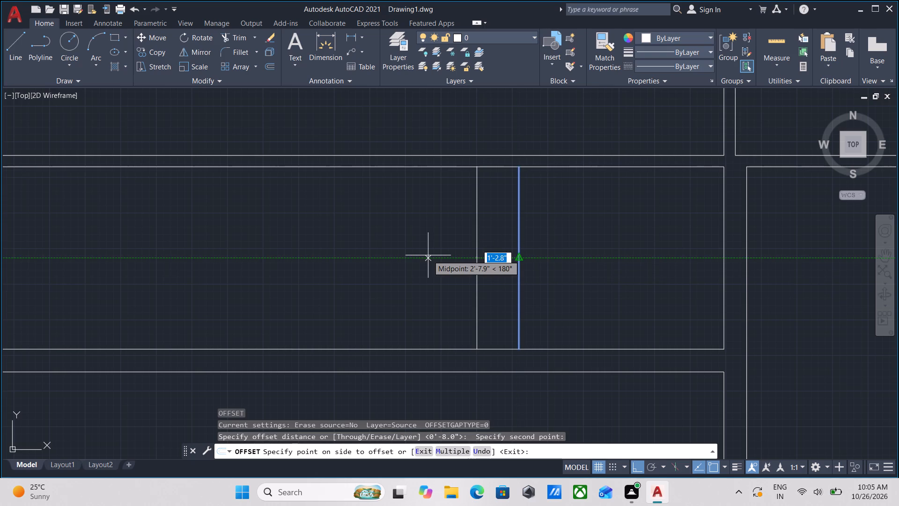
key(4)
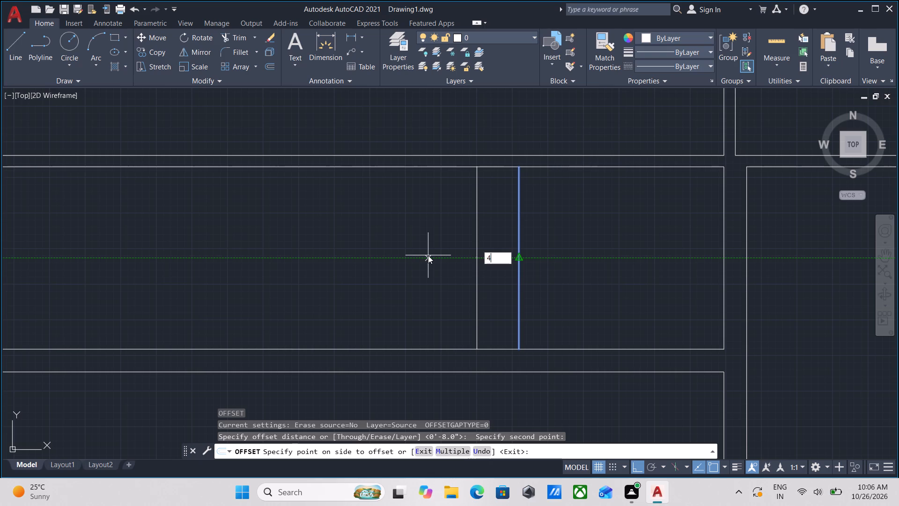
key(BackSpace)
key(8)
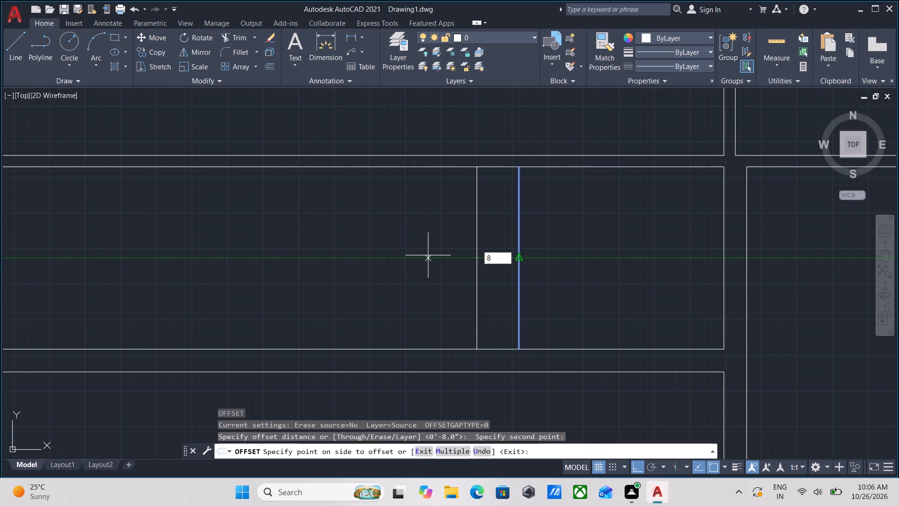
key(ctrl+apostrophe)
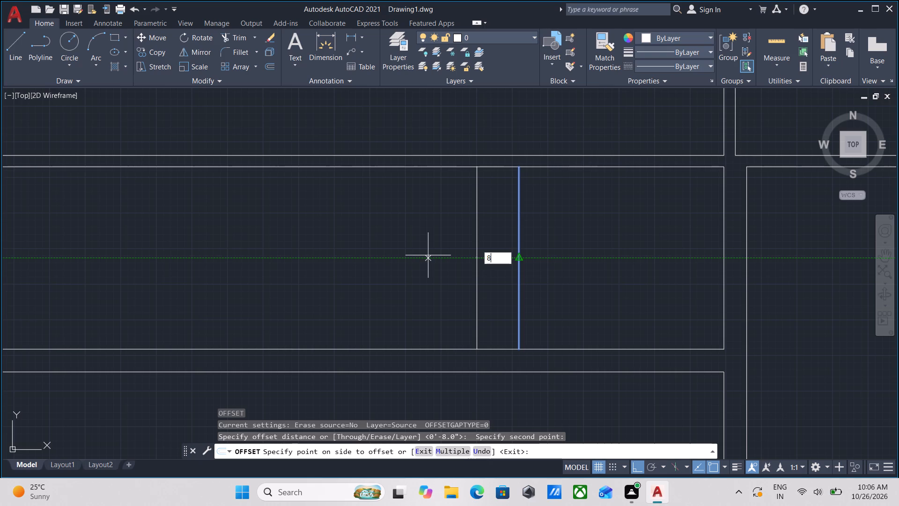
key(shift+quotedbl)
key(Return)
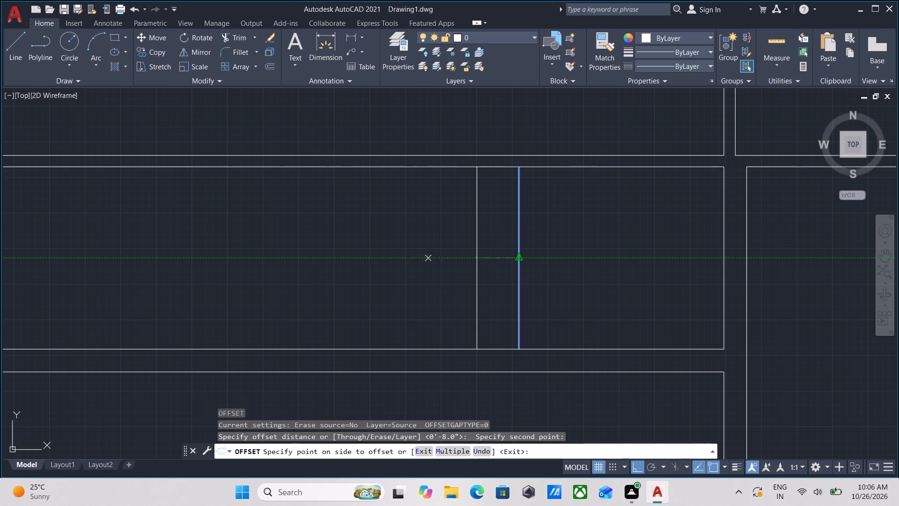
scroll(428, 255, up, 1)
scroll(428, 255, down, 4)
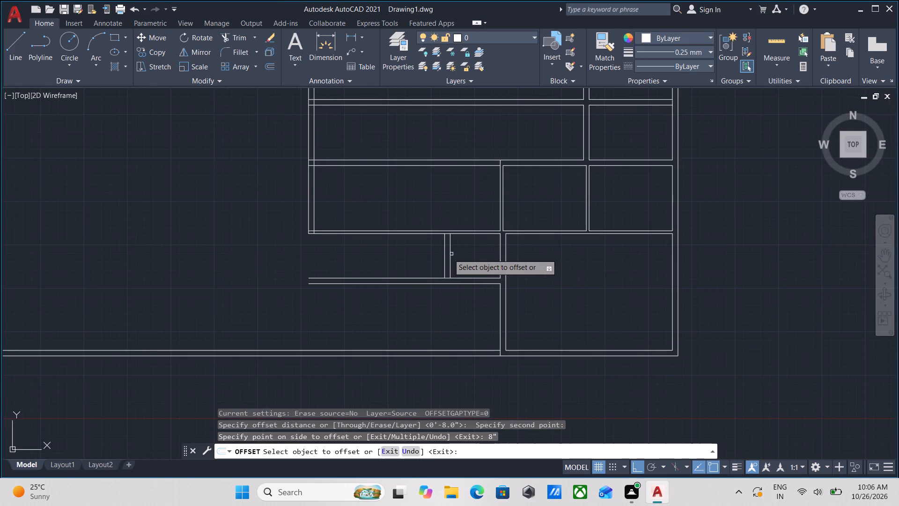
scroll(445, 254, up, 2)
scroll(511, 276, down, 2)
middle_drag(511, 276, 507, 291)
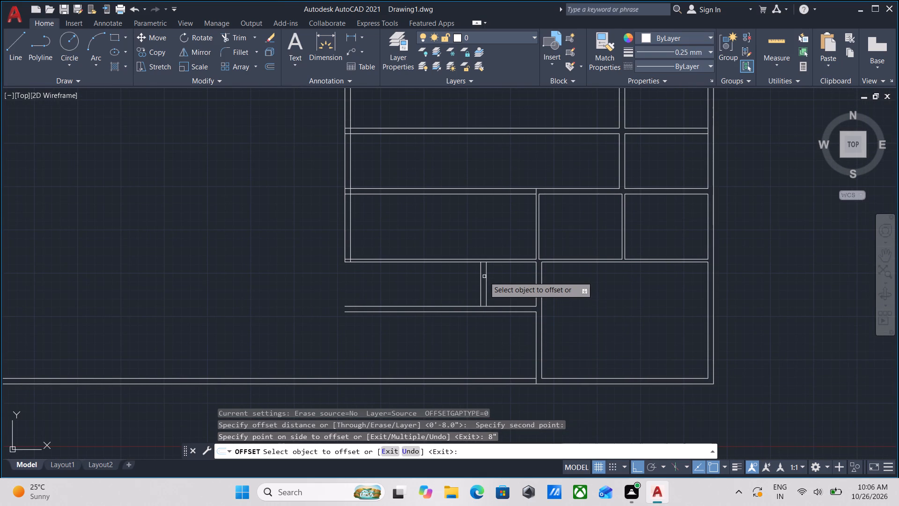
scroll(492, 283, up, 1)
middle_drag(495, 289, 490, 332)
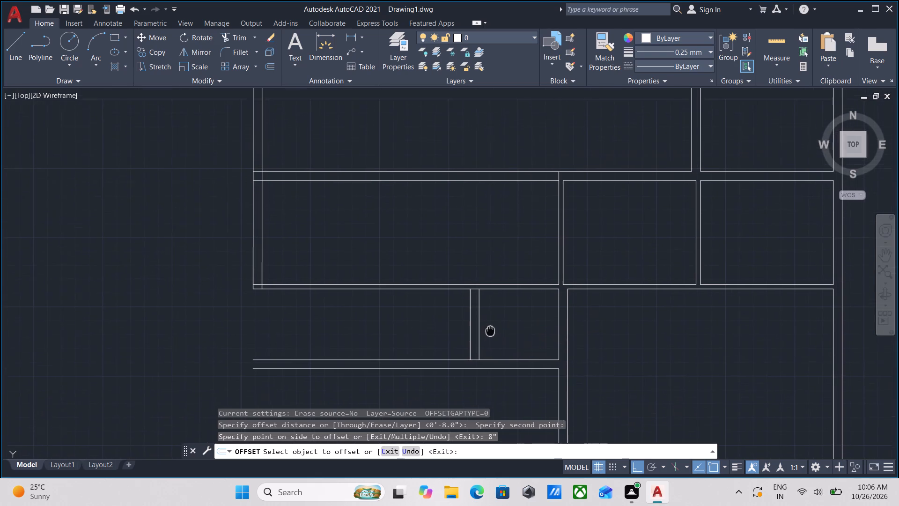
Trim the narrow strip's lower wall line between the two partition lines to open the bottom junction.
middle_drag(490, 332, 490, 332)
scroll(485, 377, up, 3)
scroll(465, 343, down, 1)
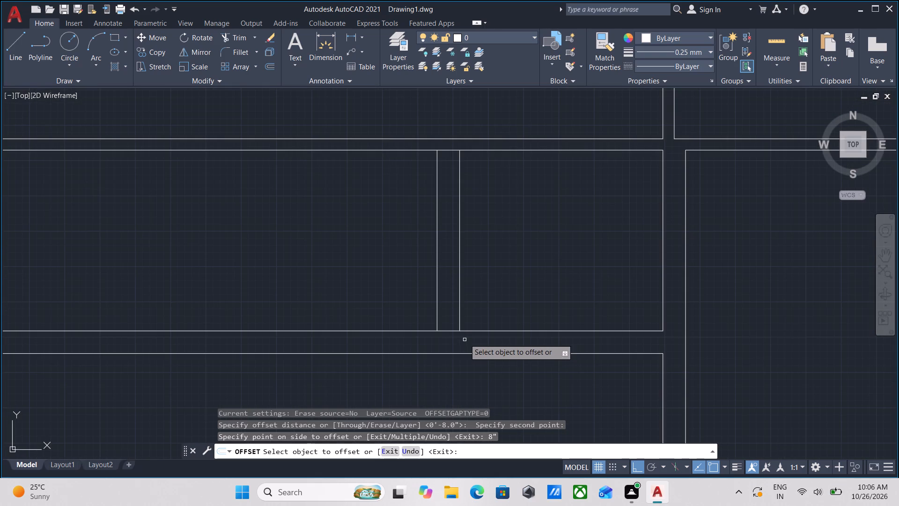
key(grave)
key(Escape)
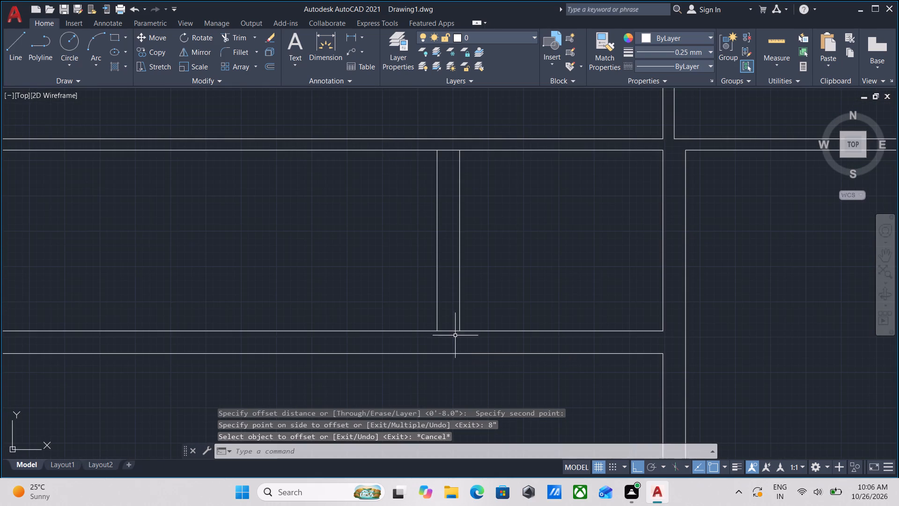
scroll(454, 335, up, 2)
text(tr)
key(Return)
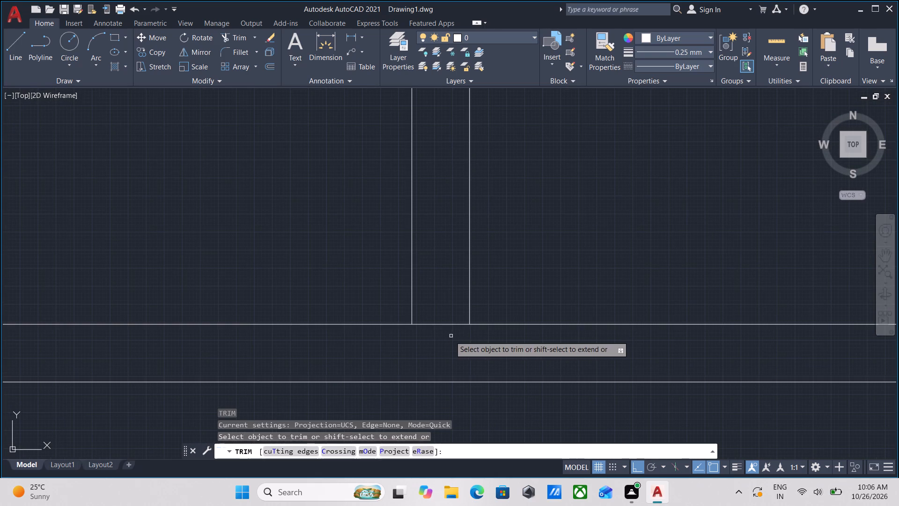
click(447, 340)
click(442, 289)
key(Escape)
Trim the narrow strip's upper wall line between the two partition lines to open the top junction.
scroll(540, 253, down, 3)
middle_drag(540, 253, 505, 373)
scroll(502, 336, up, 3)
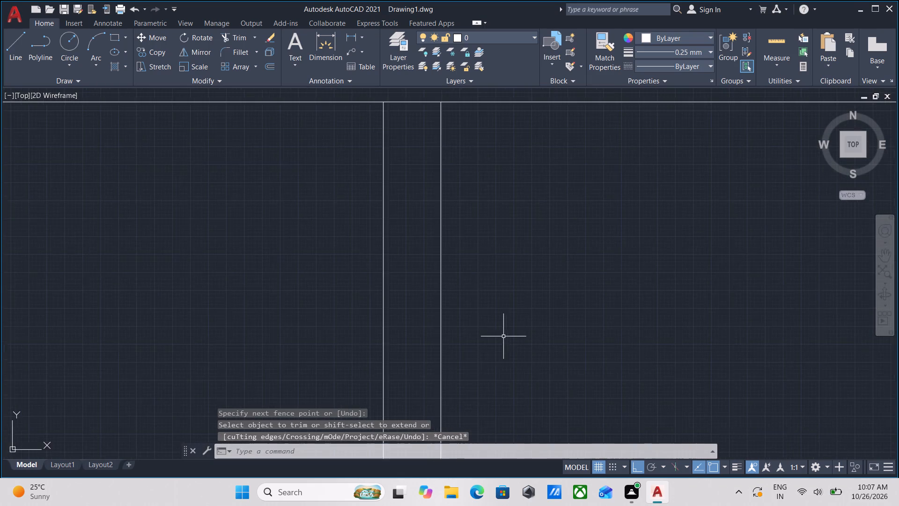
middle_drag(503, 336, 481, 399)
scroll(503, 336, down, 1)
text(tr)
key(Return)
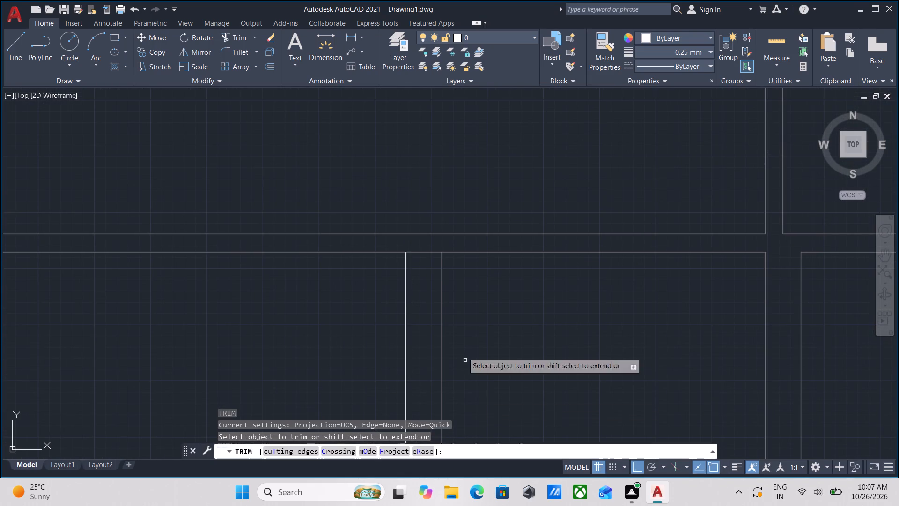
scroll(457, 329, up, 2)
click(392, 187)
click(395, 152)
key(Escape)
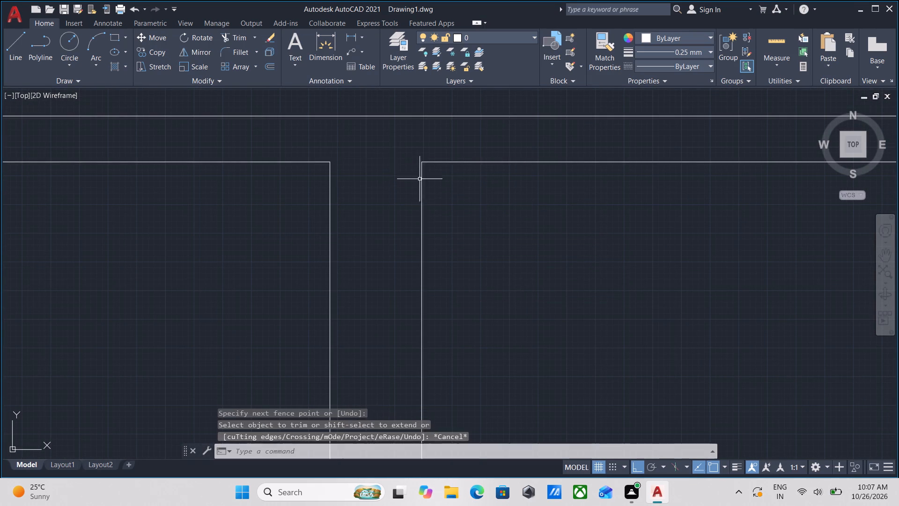
Measure the width and height of the small room formed by the partition in the narrow strip.
scroll(462, 224, down, 4)
middle_drag(465, 236, 371, 182)
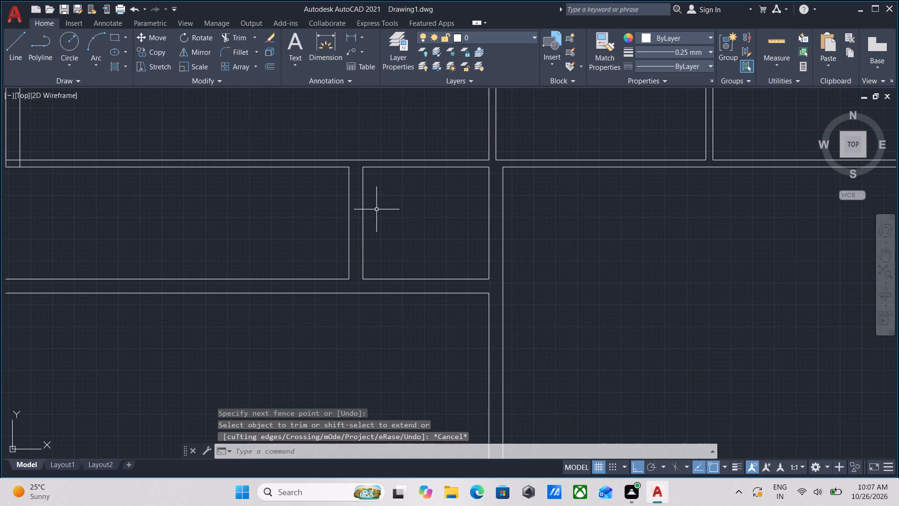
scroll(412, 215, down, 1)
middle_drag(412, 215, 410, 226)
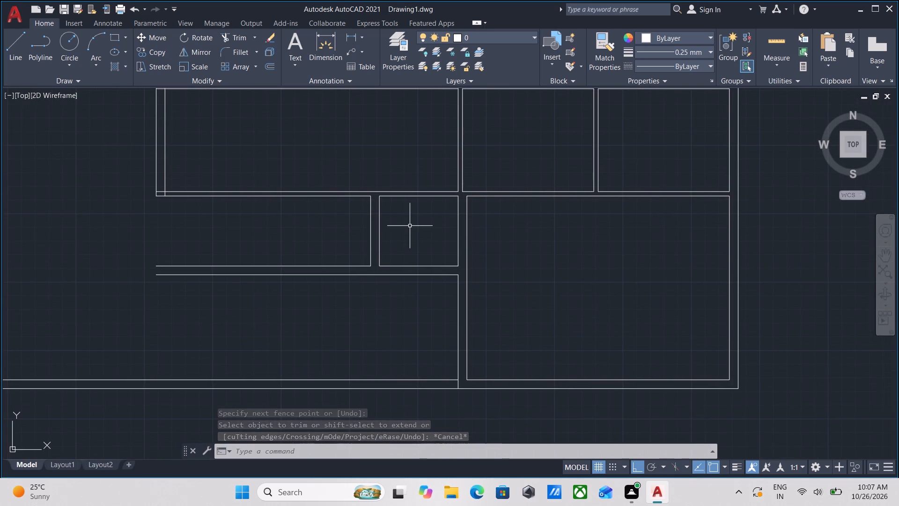
key(m)
text(ea)
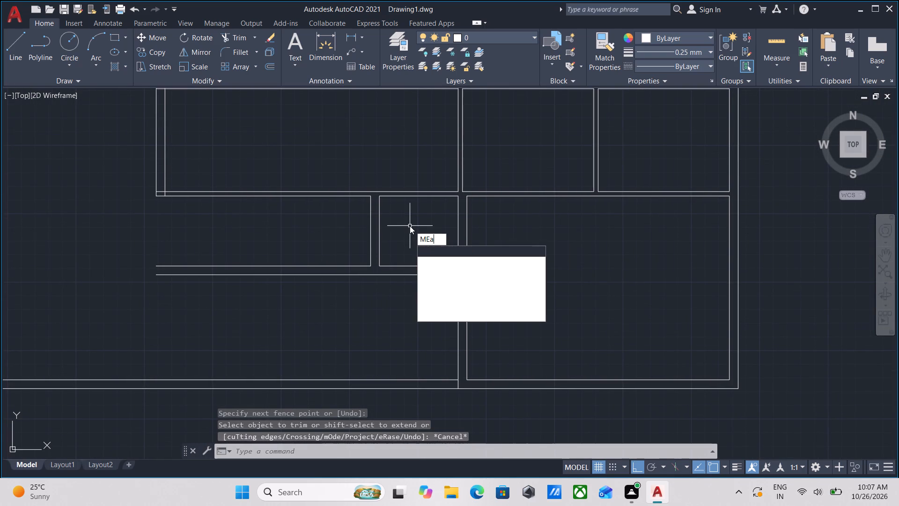
key(Return)
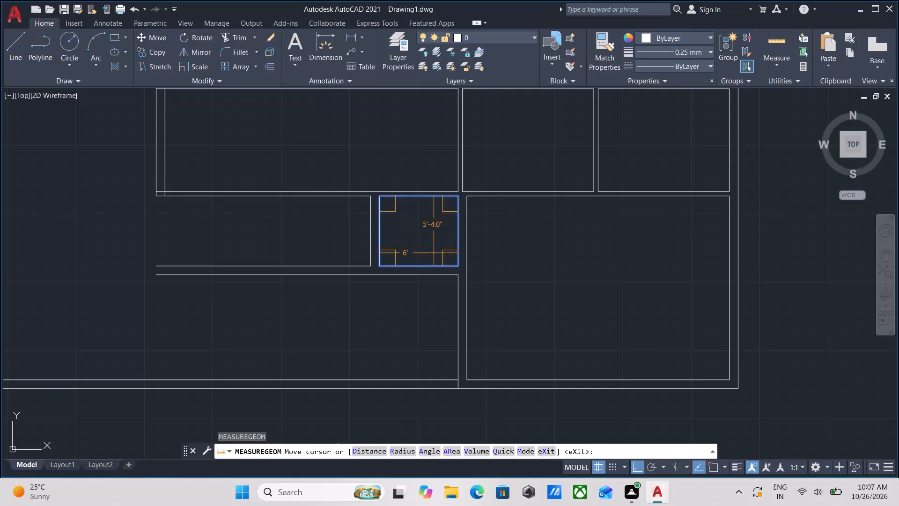
key(Escape)
Extend the small room's right wall line down across the gap to the wall line below.
scroll(450, 266, up, 1)
middle_drag(443, 248, 442, 248)
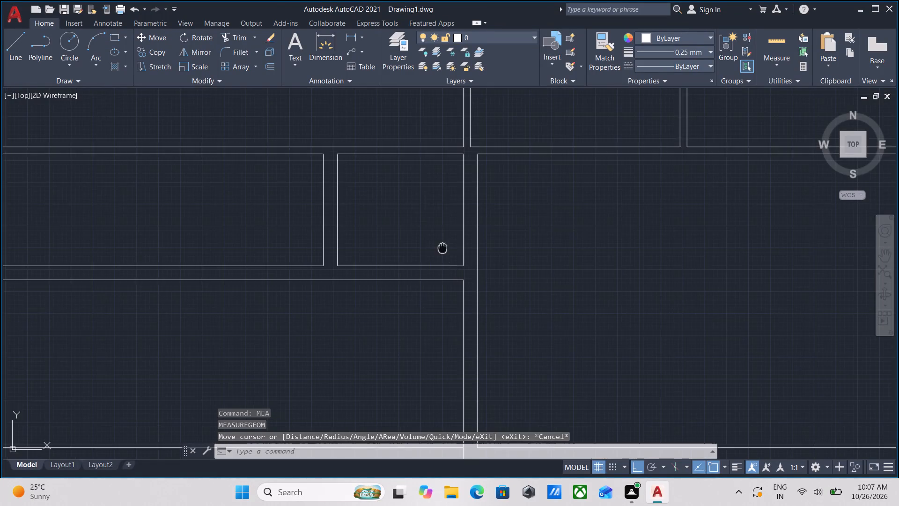
middle_drag(442, 248, 440, 268)
key(e)
key(w)
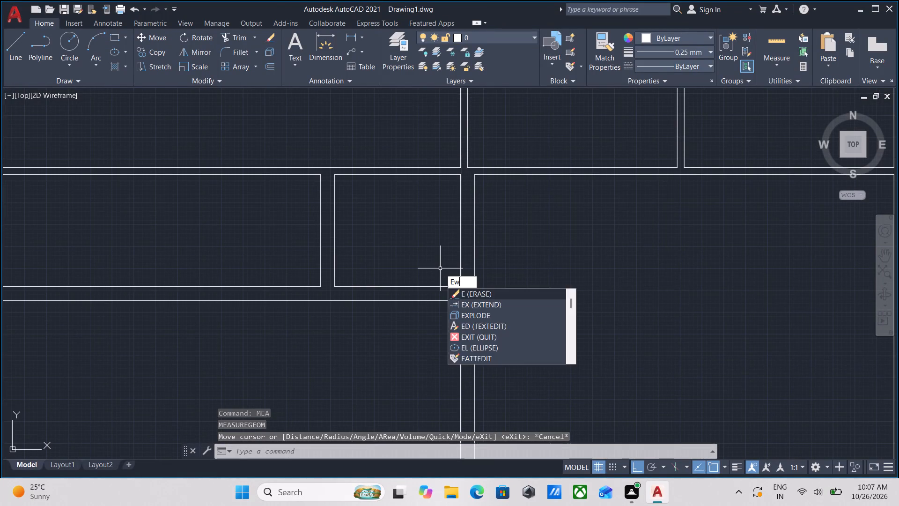
key(BackSpace)
key(x)
key(Return)
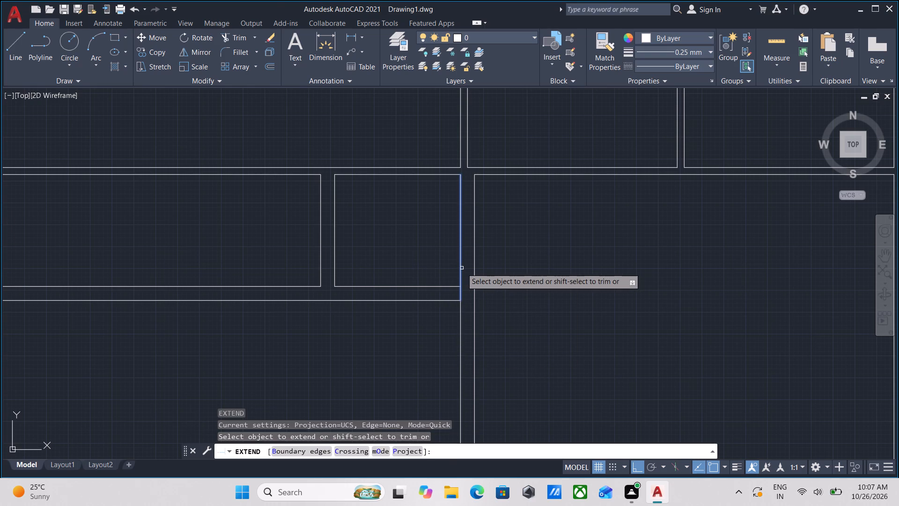
click(462, 268)
key(Escape)
Erase the two vertical partition lines and the two horizontal wall lines along the bottom of the narrow strip.
click(398, 338)
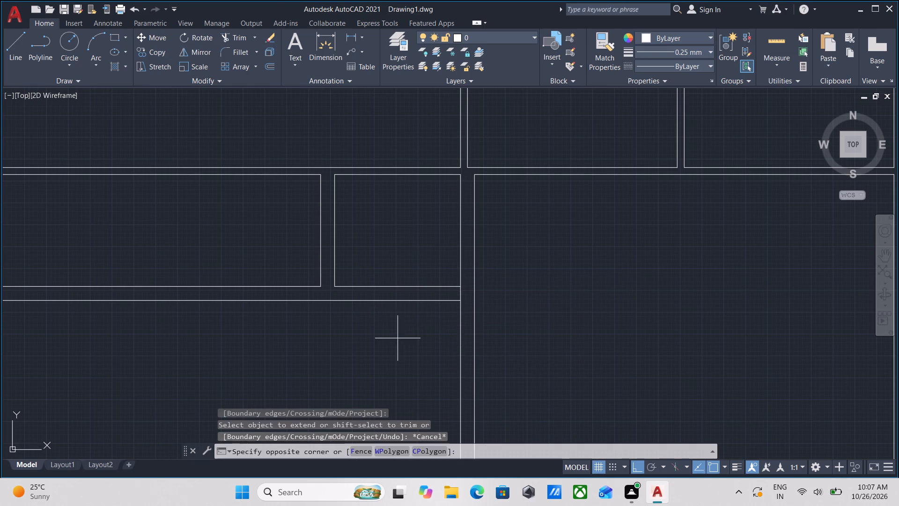
click(287, 255)
right_click(273, 262)
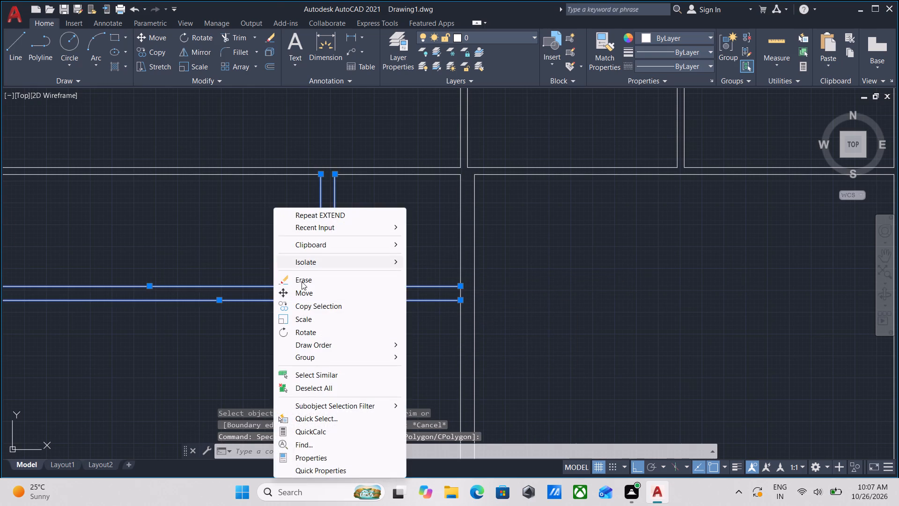
click(302, 282)
Extend the wall line under the wide lower-left room across the gap left by the removed partition.
middle_drag(331, 230, 343, 283)
text(ex)
key(Return)
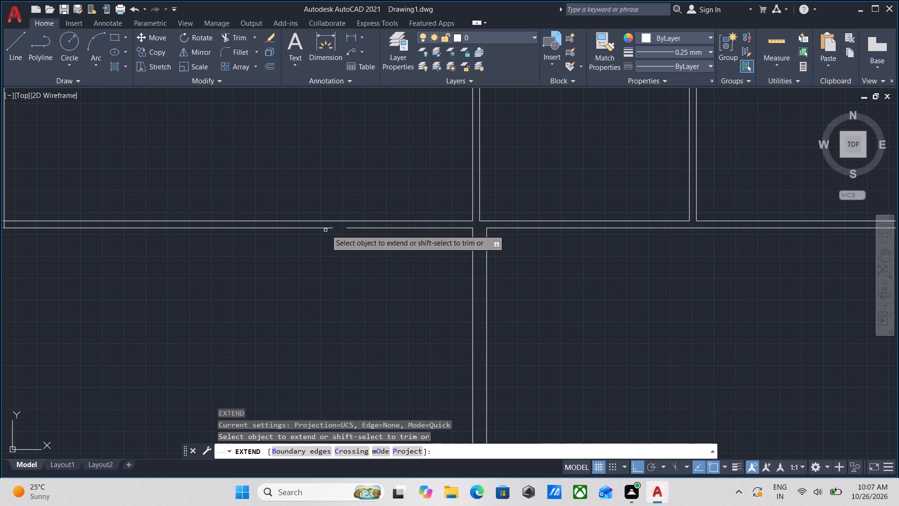
click(327, 228)
key(Escape)
scroll(398, 276, down, 1)
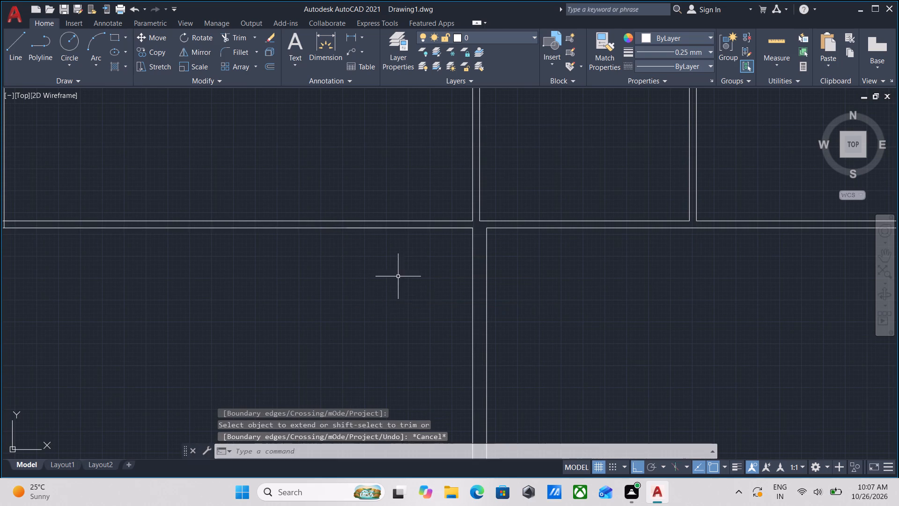
Join the two collinear vertical wall segments on the left side of the large lower-right room into one line.
scroll(398, 276, down, 1)
middle_drag(398, 276, 411, 298)
scroll(451, 288, up, 4)
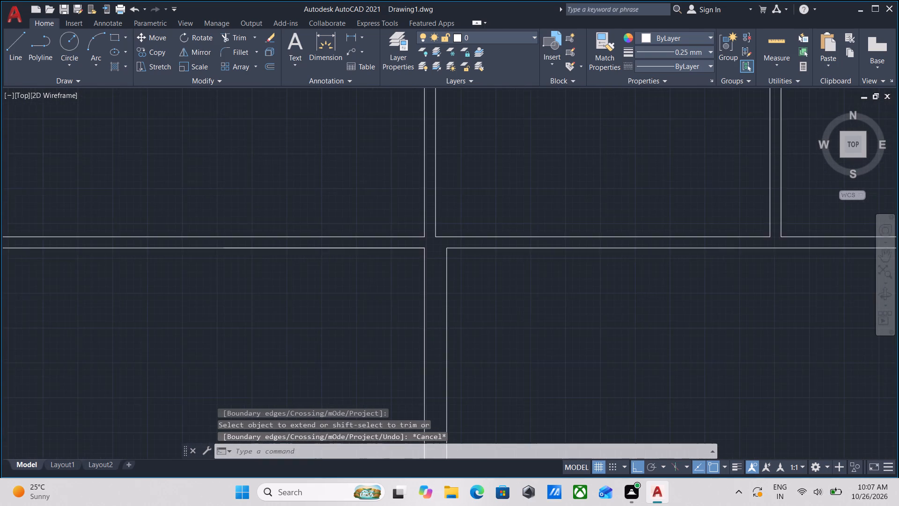
scroll(435, 310, down, 2)
middle_drag(435, 310, 443, 286)
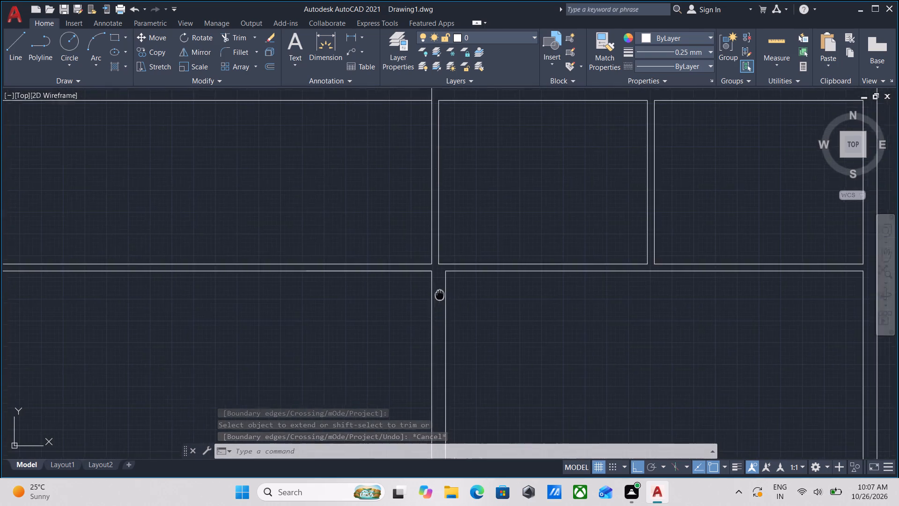
middle_drag(443, 286, 458, 236)
click(456, 281)
click(428, 271)
scroll(428, 271, down, 1)
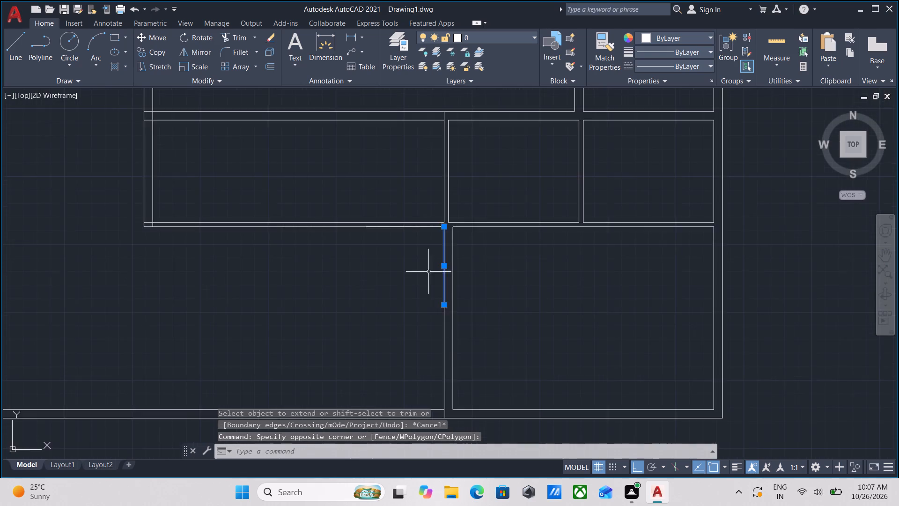
scroll(454, 331, up, 3)
click(436, 325)
click(370, 268)
scroll(370, 268, down, 2)
middle_drag(370, 268, 529, 215)
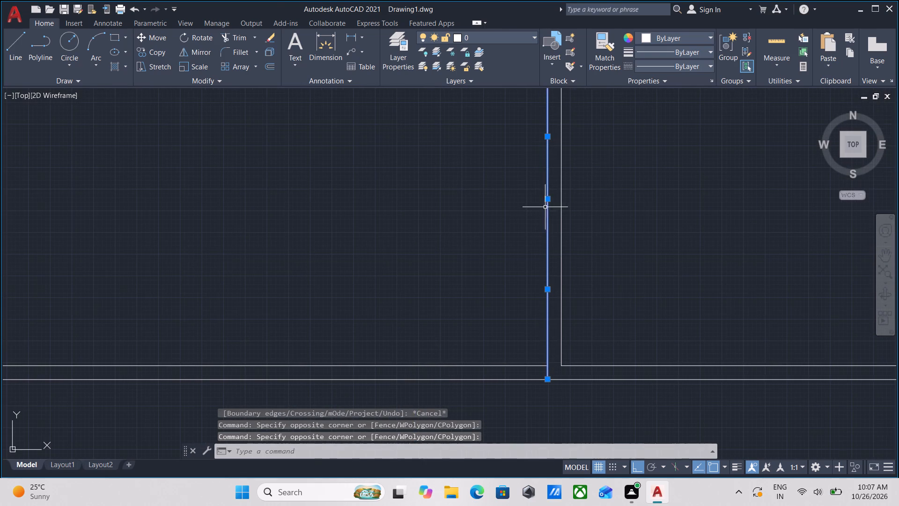
key(j)
text(oi)
key(n)
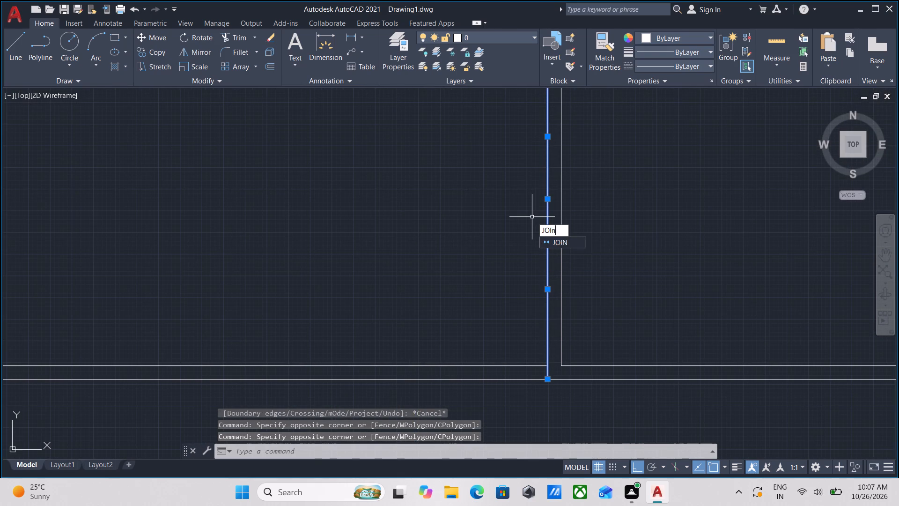
key(Return)
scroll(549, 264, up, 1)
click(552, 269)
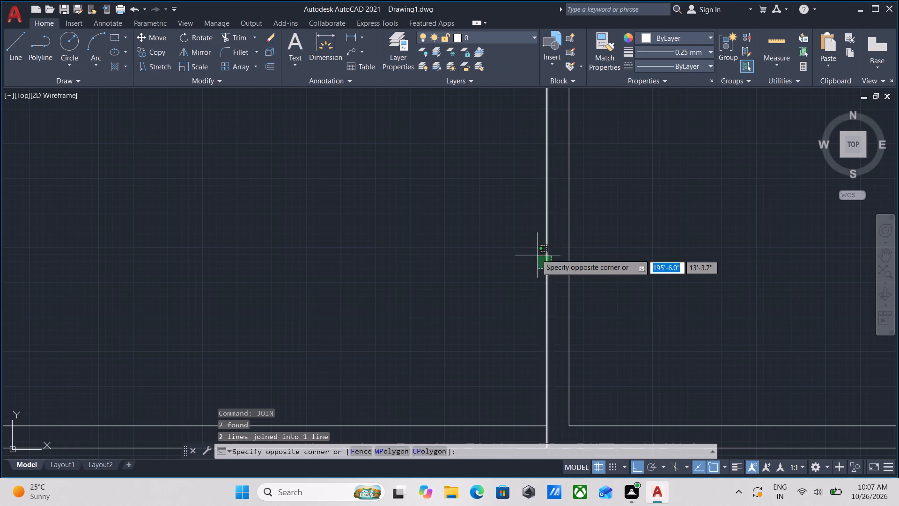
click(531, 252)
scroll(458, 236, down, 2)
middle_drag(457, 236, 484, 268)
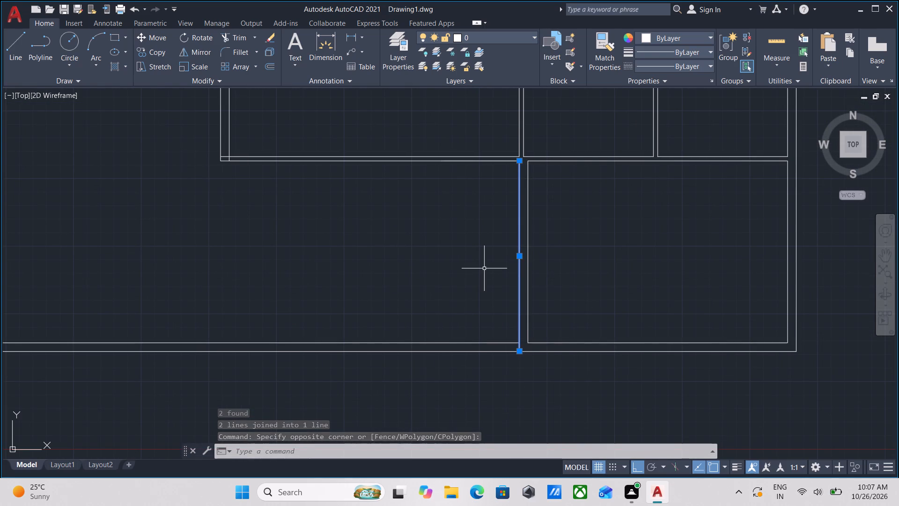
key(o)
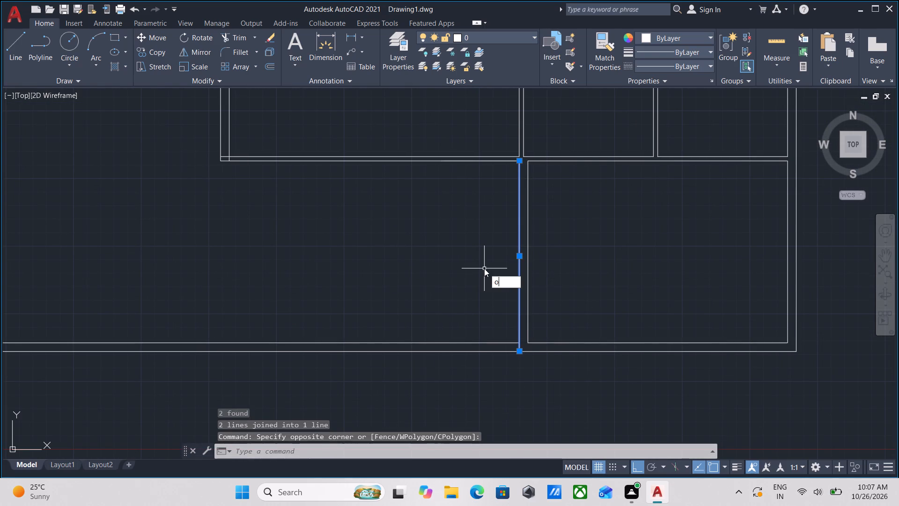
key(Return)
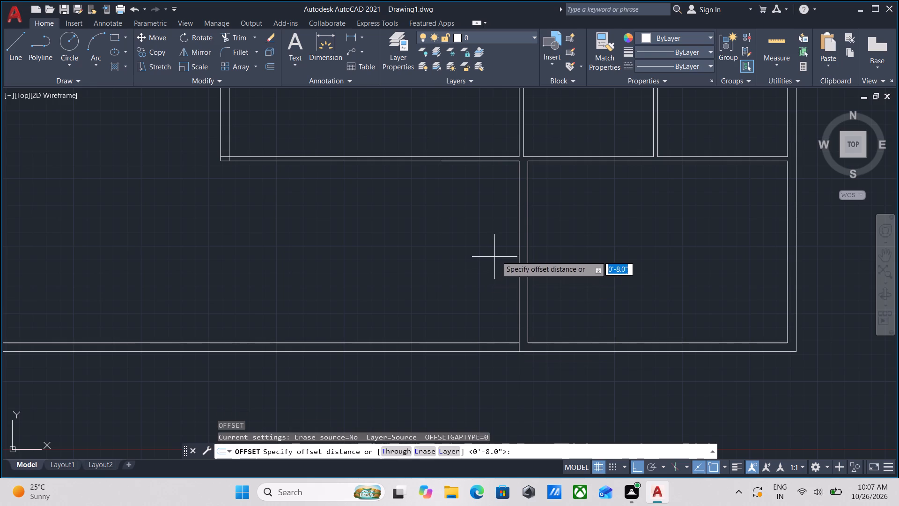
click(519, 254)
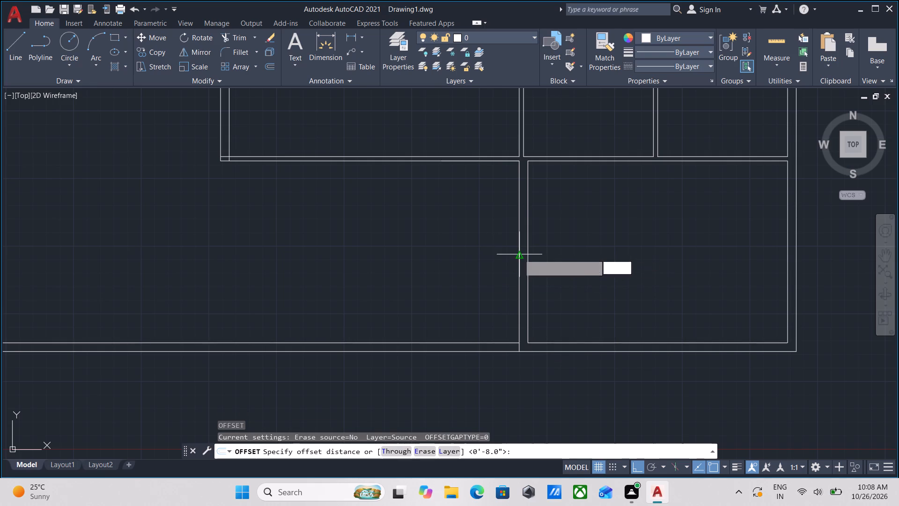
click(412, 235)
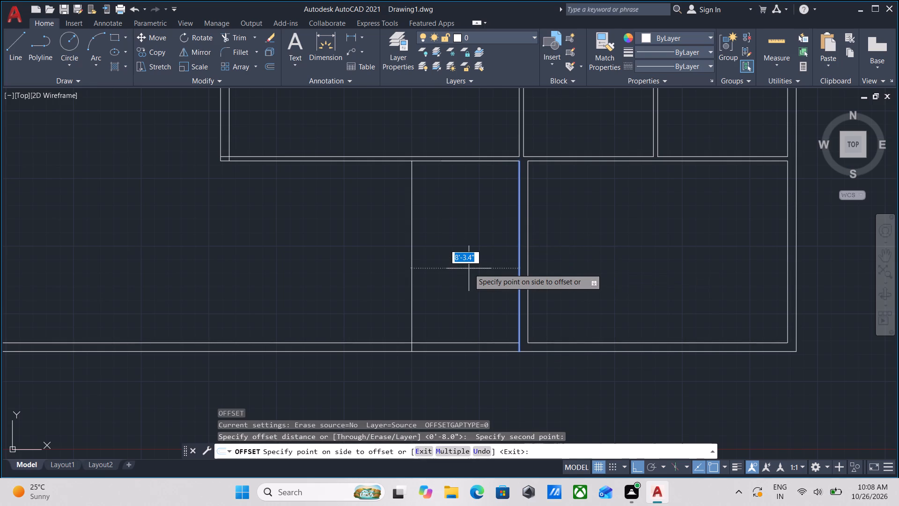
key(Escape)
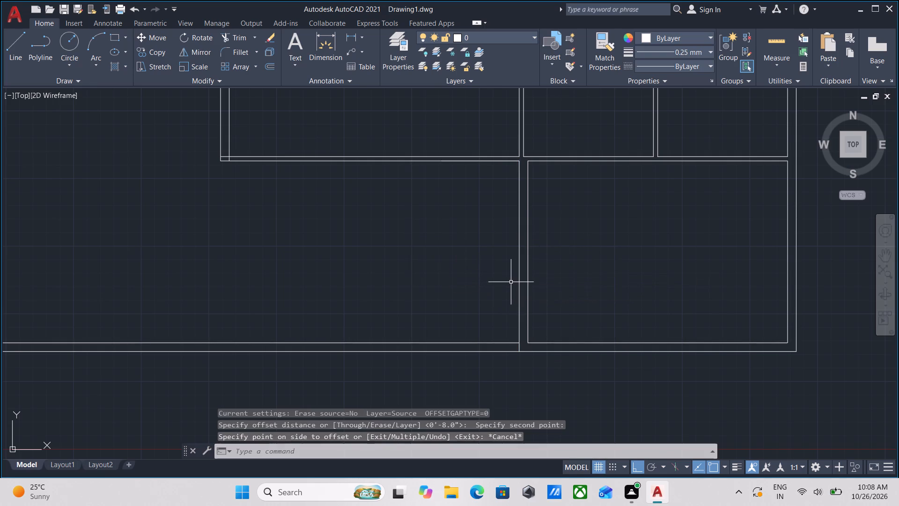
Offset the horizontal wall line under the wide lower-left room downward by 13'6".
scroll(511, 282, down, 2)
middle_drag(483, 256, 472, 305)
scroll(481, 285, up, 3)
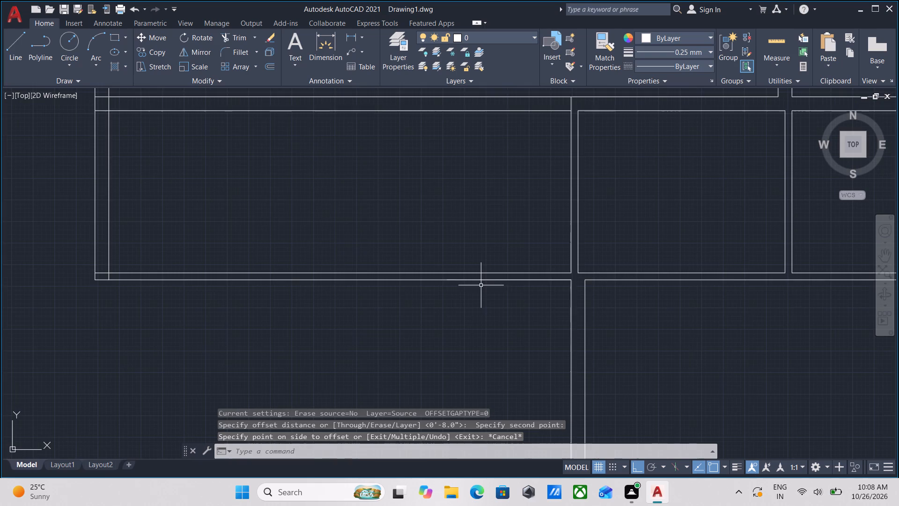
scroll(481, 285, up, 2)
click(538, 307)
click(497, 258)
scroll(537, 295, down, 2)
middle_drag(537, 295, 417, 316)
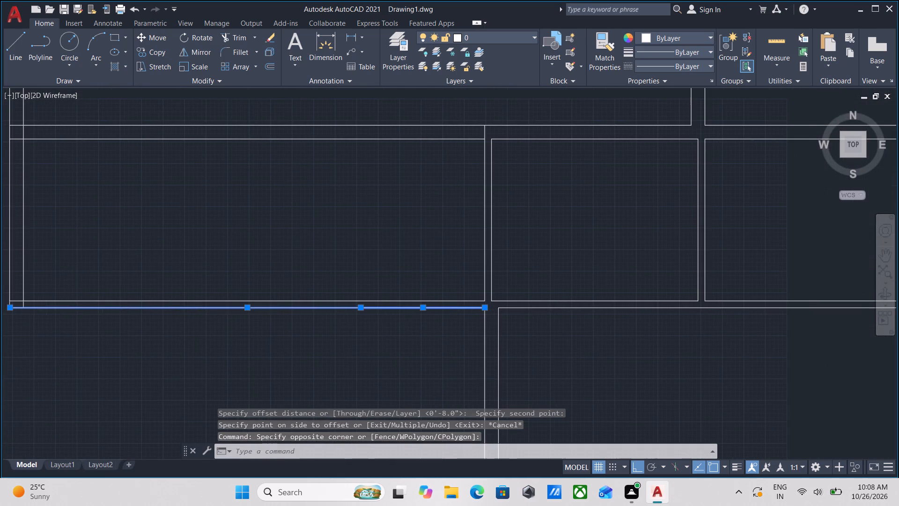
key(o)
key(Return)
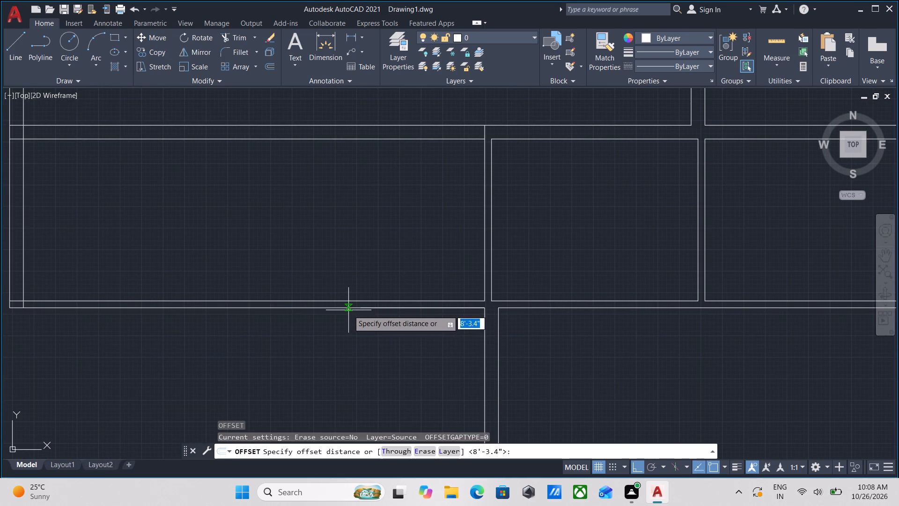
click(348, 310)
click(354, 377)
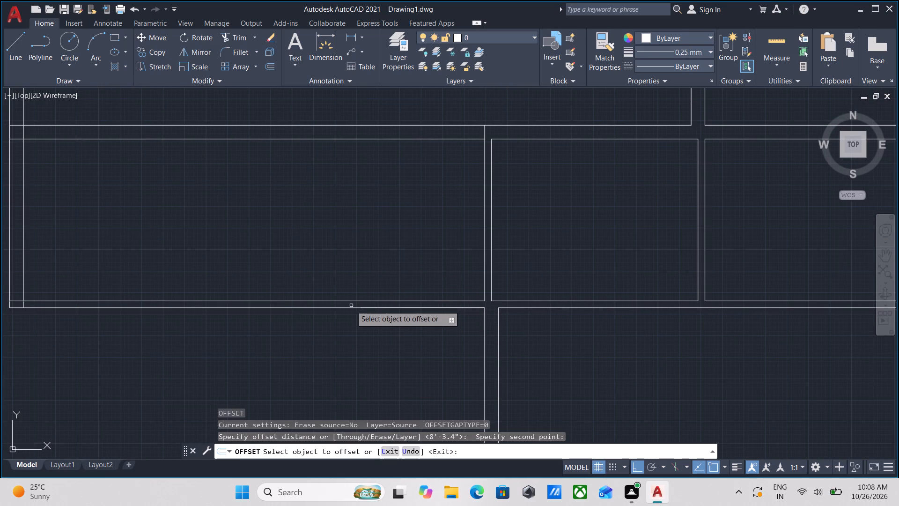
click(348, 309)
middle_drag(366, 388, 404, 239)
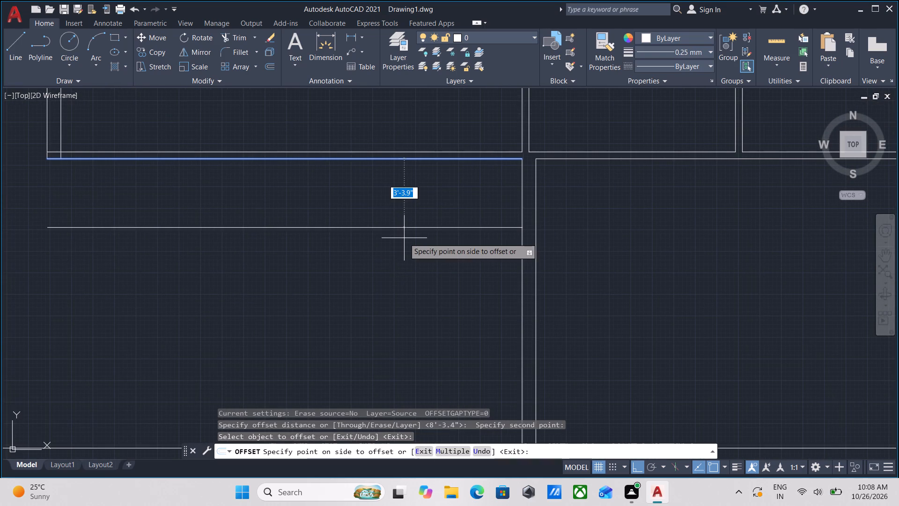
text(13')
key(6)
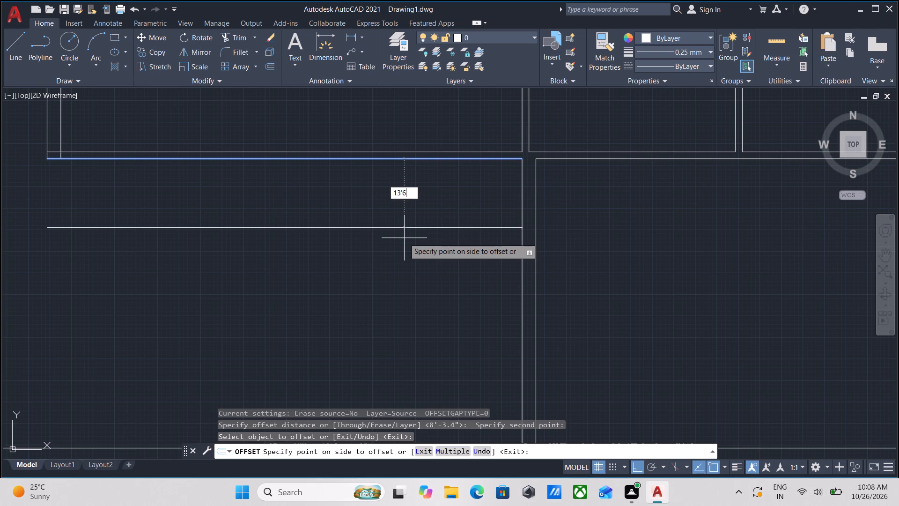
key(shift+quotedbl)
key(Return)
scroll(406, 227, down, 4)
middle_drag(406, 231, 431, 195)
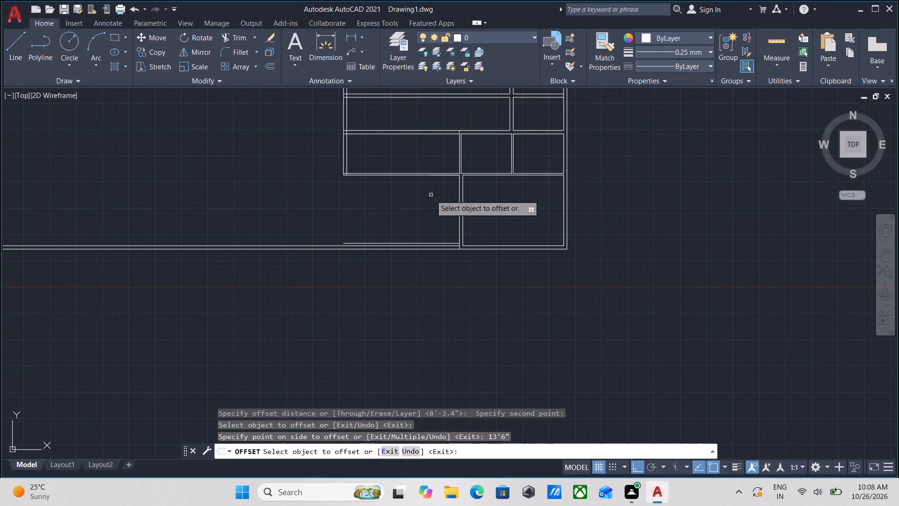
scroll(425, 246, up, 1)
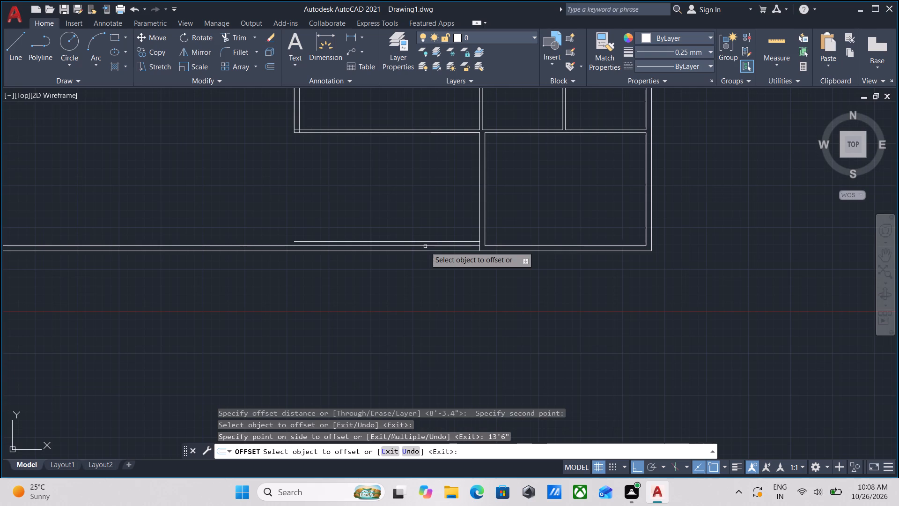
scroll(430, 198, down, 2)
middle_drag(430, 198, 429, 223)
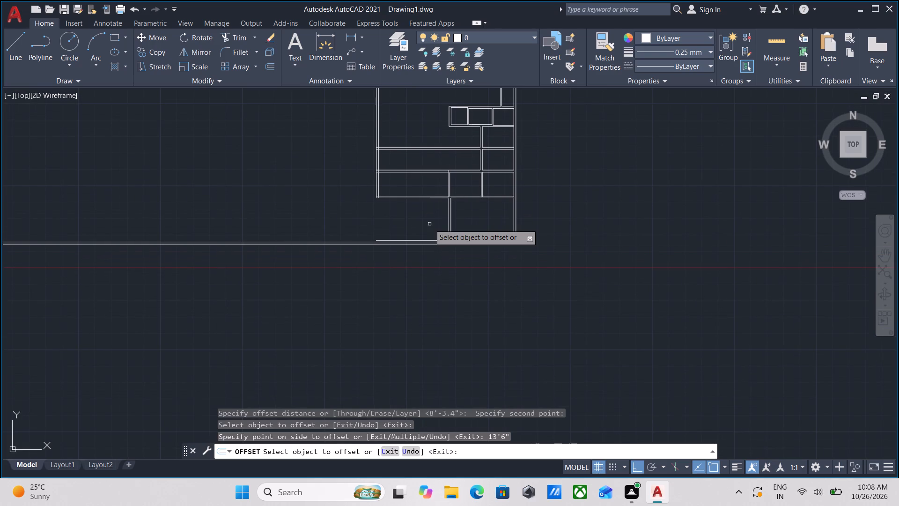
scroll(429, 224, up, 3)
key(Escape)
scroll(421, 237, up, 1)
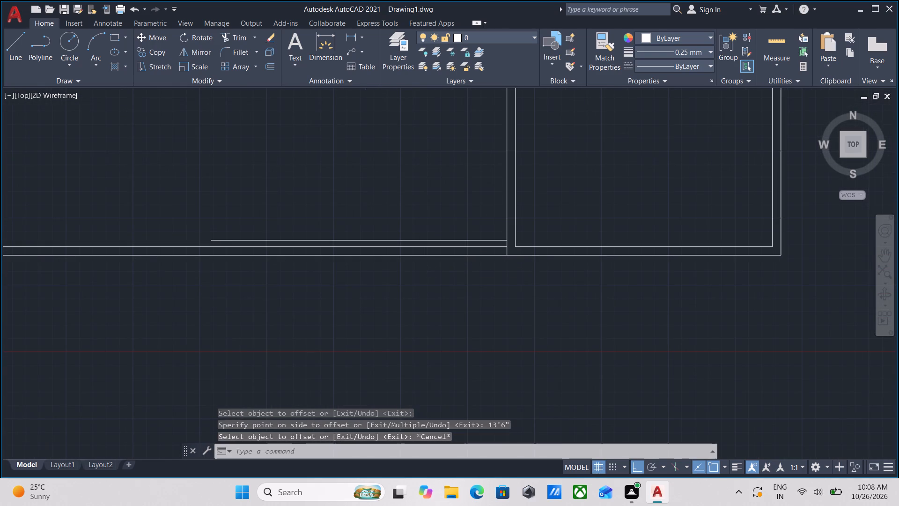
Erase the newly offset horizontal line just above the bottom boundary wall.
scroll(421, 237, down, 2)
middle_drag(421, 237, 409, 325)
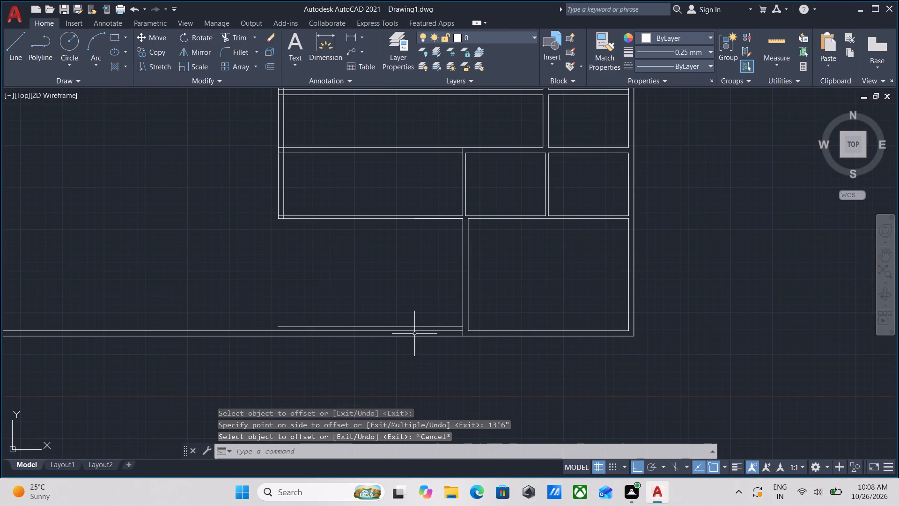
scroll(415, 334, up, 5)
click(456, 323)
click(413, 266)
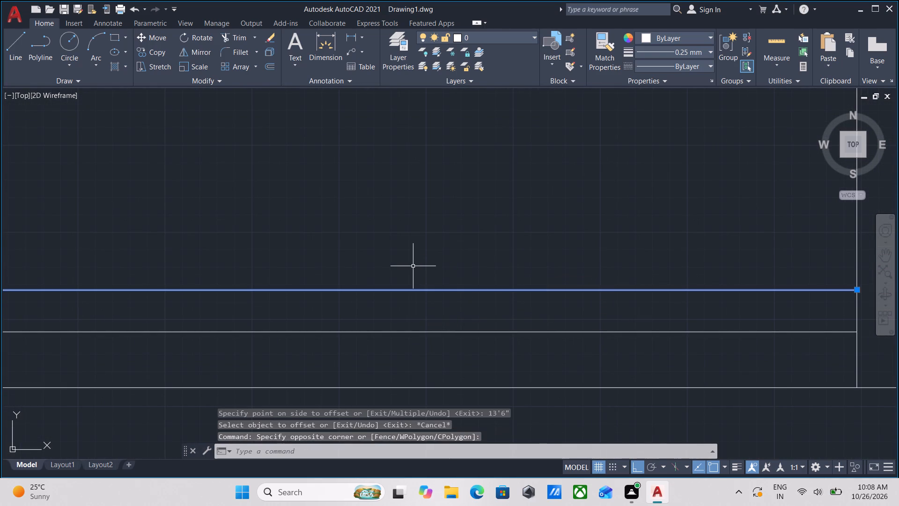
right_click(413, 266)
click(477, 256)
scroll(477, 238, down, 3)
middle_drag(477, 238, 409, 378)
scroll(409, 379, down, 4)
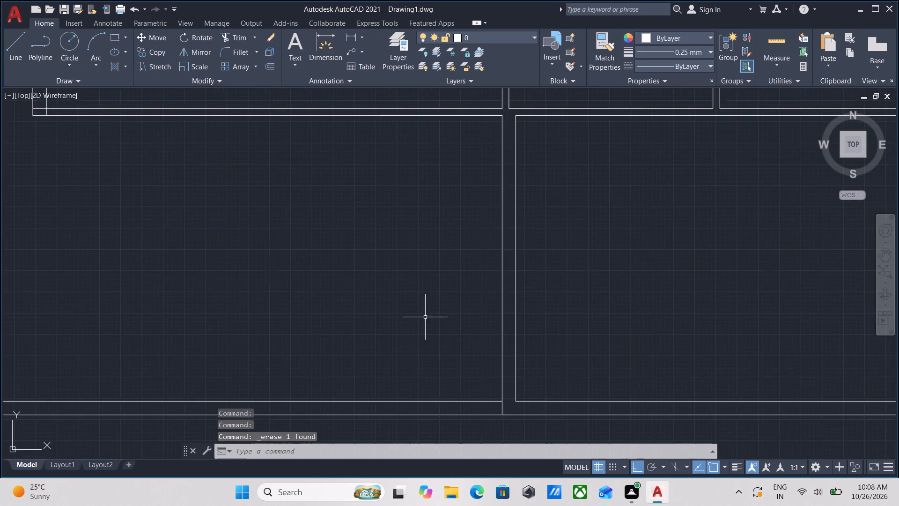
Trim the two horizontal wall lines separating the wide lower-left room from the long room above it.
middle_drag(425, 318, 413, 373)
scroll(427, 320, up, 2)
middle_drag(422, 295, 419, 330)
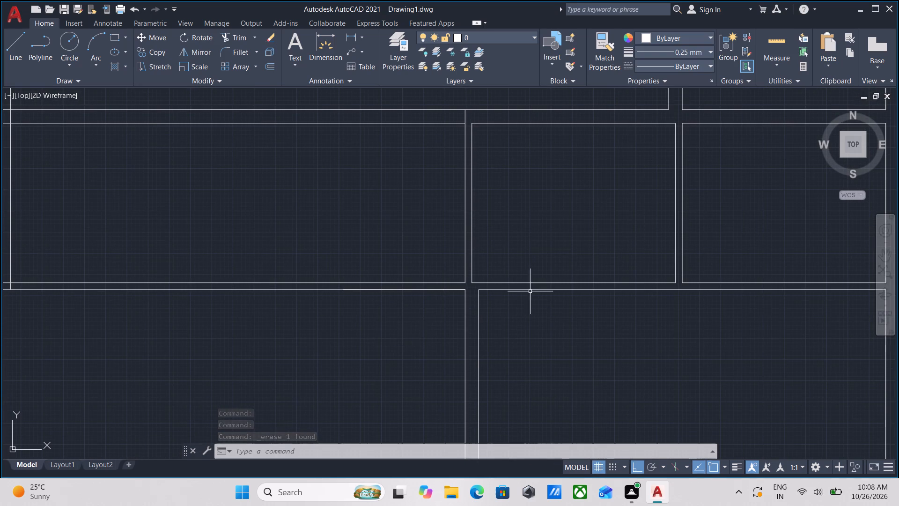
middle_drag(530, 291, 518, 336)
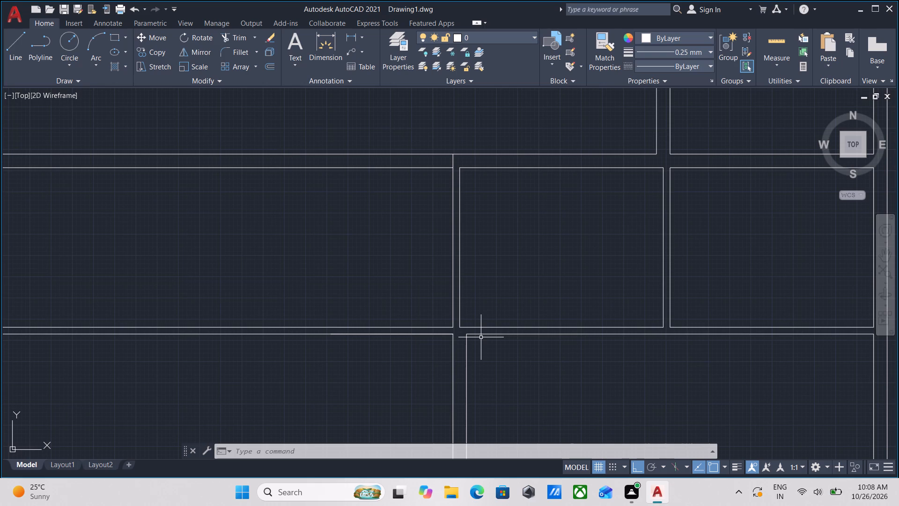
scroll(487, 334, down, 2)
middle_drag(487, 334, 486, 349)
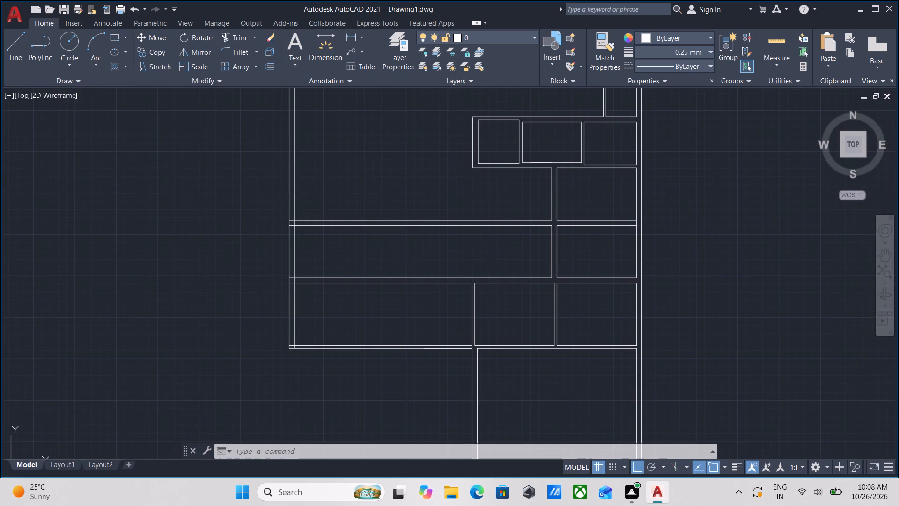
scroll(470, 333, up, 3)
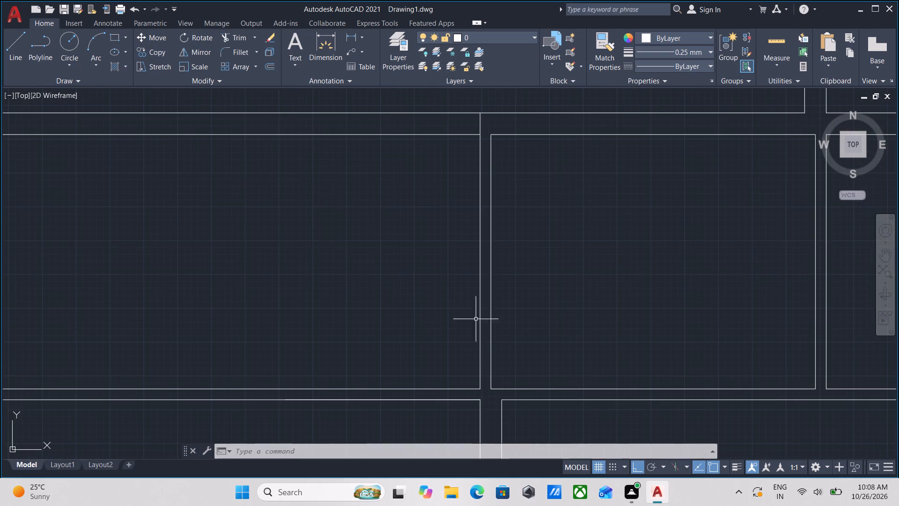
middle_drag(501, 265, 474, 364)
scroll(403, 294, down, 3)
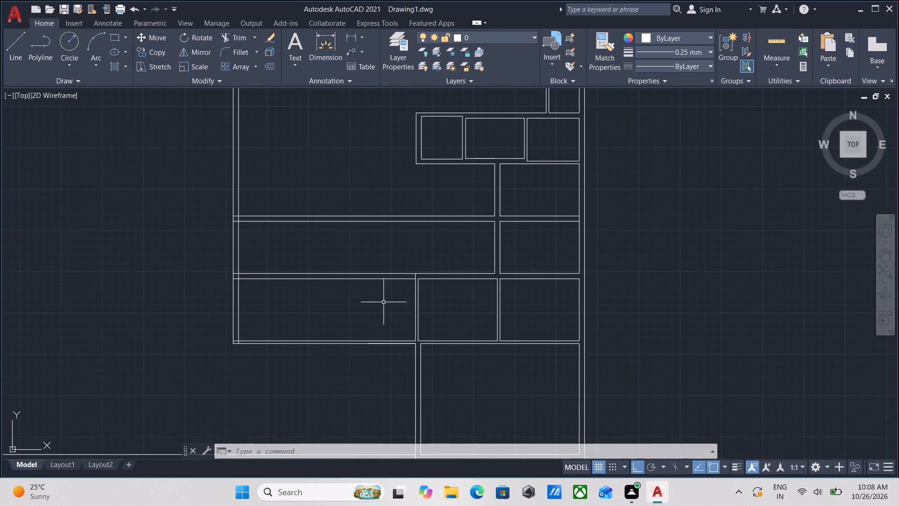
scroll(361, 302, up, 2)
click(380, 289)
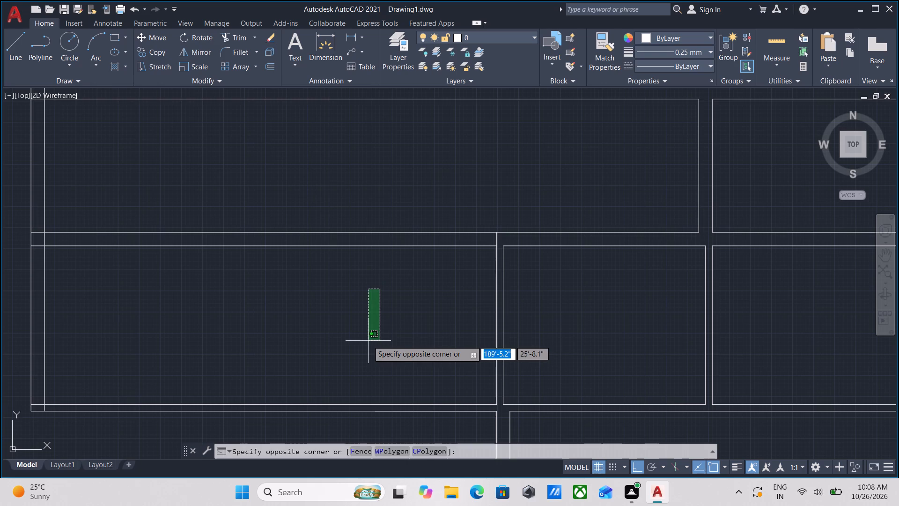
key(Escape)
text(tr)
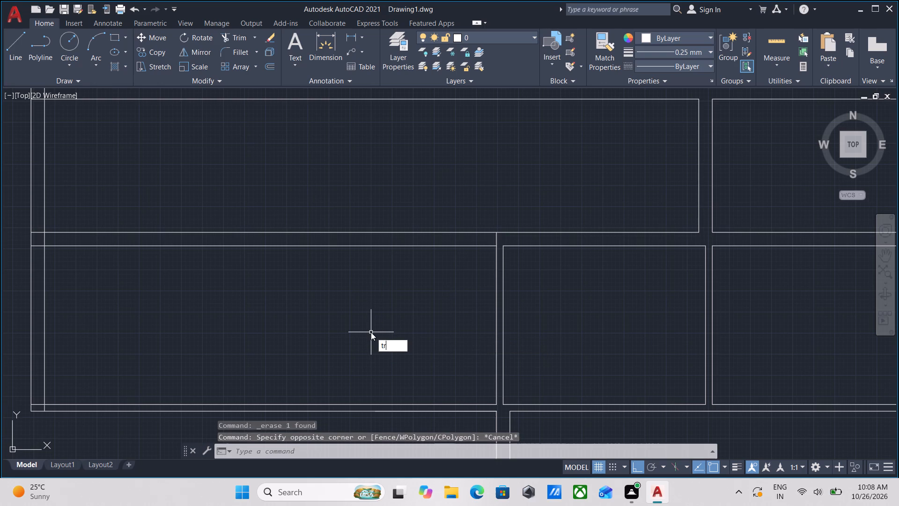
key(Return)
click(377, 289)
click(363, 192)
middle_drag(222, 233, 341, 234)
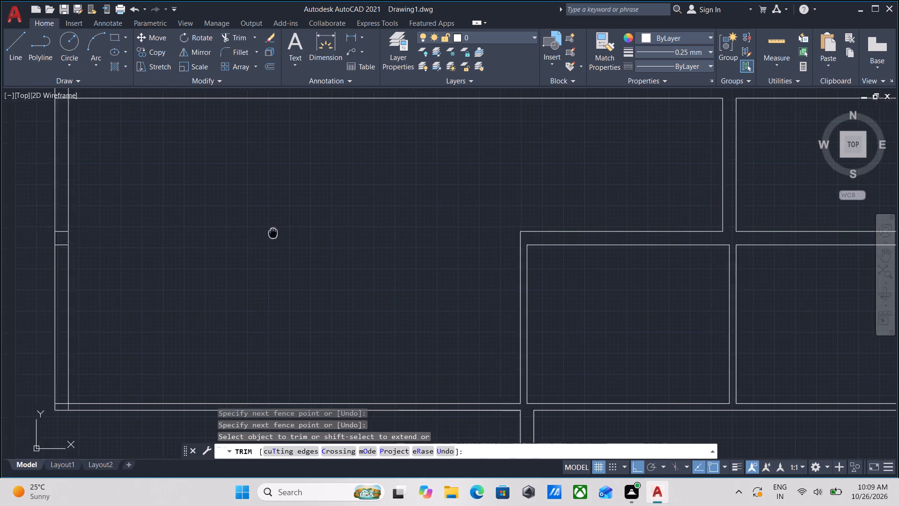
middle_drag(341, 234, 628, 239)
key(Escape)
Erase the two short horizontal leftover segments inside the left outer wall's thickness.
scroll(516, 274, up, 3)
middle_drag(398, 205, 652, 278)
click(481, 271)
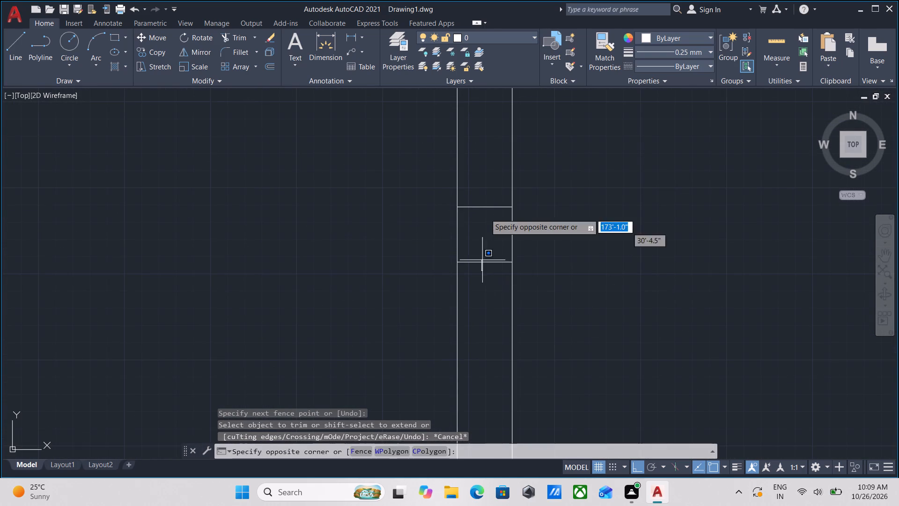
click(485, 173)
click(475, 180)
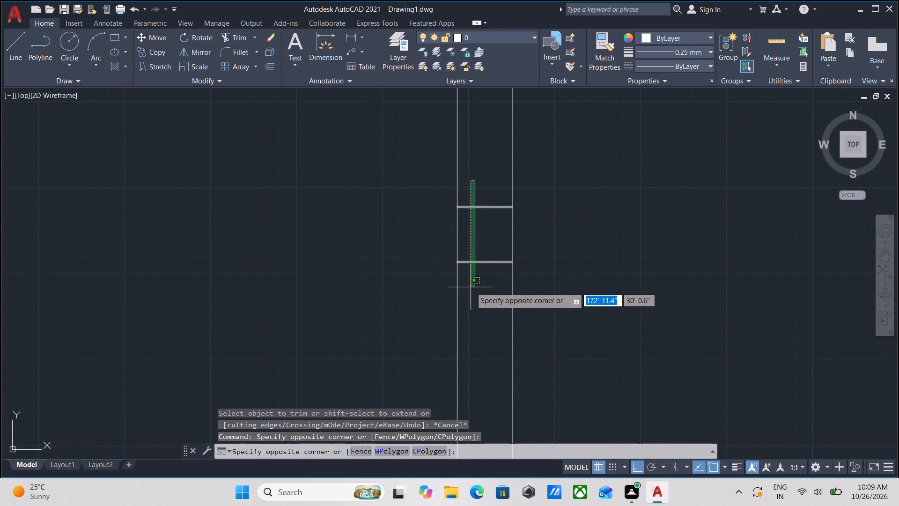
click(471, 287)
scroll(730, 284, down, 3)
middle_drag(747, 266, 561, 271)
right_click(638, 274)
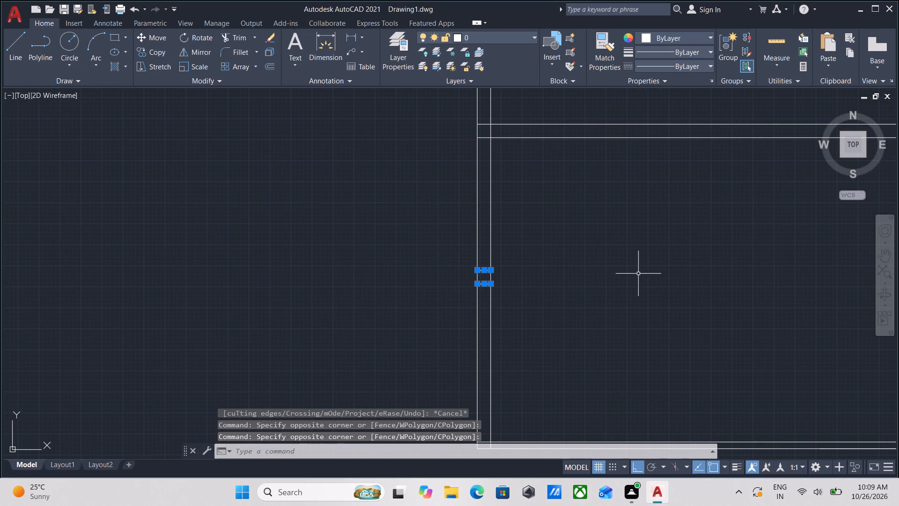
click(697, 76)
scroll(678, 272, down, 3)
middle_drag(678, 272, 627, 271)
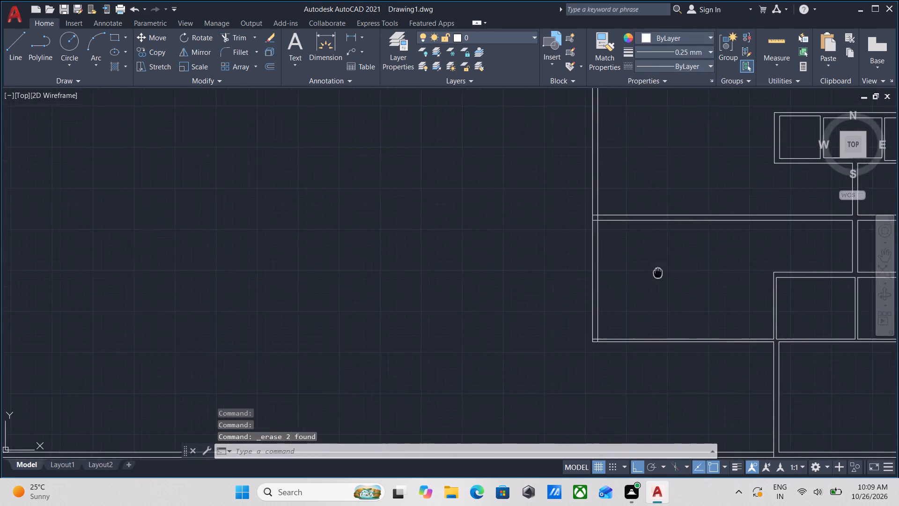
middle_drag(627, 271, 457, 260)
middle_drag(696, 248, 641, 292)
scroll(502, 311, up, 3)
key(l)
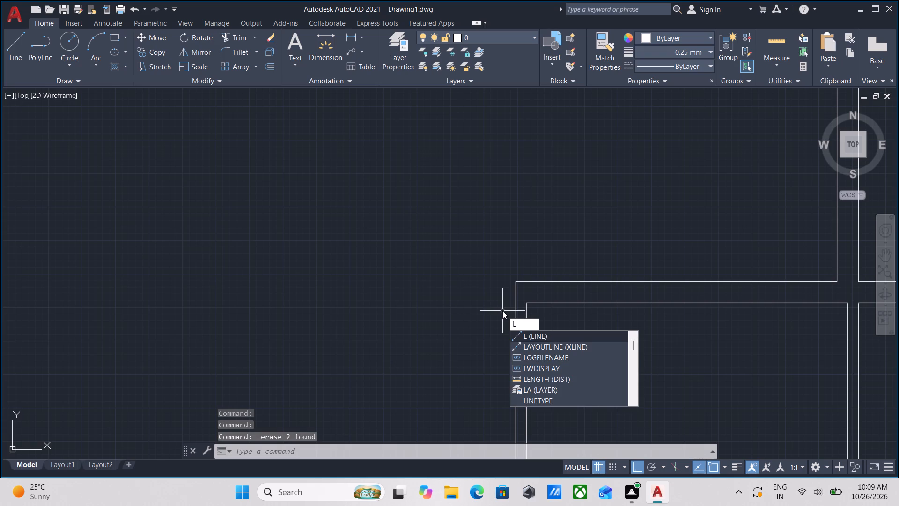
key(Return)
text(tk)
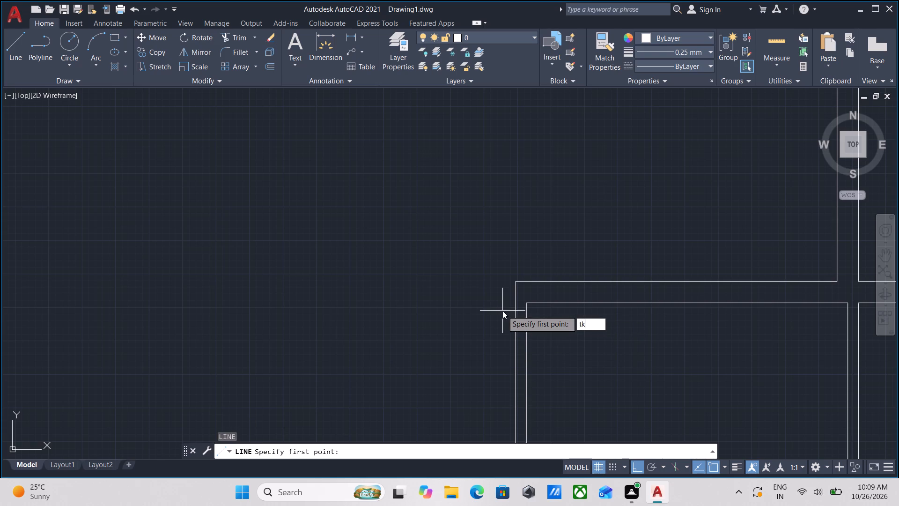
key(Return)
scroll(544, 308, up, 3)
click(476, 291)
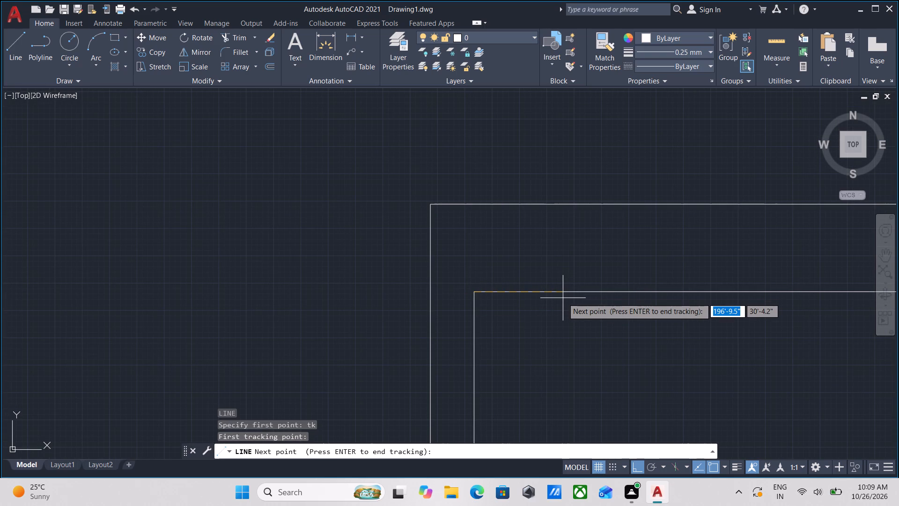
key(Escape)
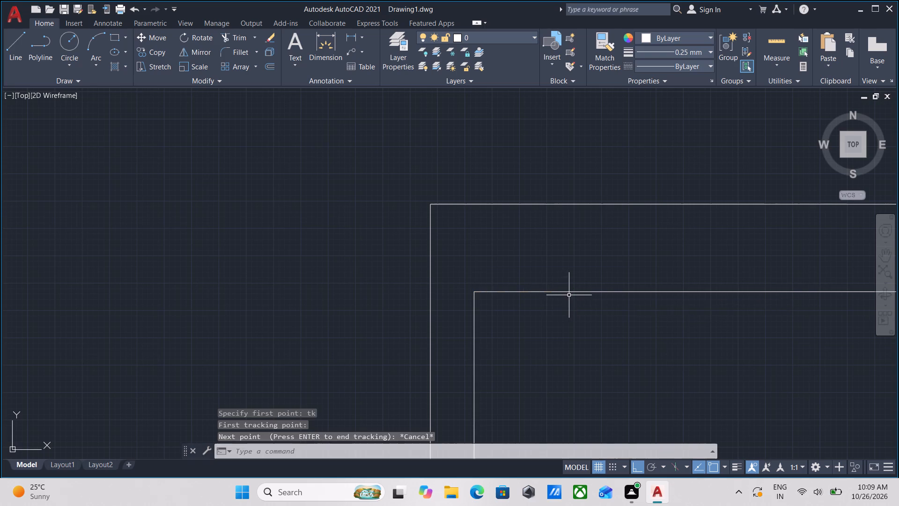
Extend the left line of the vertical partition upward across the gap at its junction with the long horizontal double wall.
scroll(497, 263, down, 4)
middle_drag(496, 263, 501, 299)
scroll(538, 240, down, 2)
middle_drag(538, 240, 518, 299)
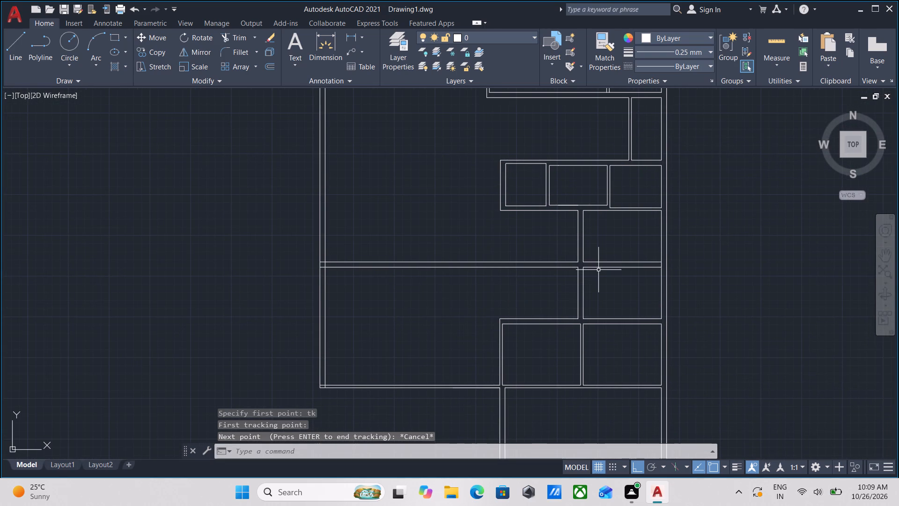
scroll(599, 269, up, 1)
middle_drag(543, 279, 444, 272)
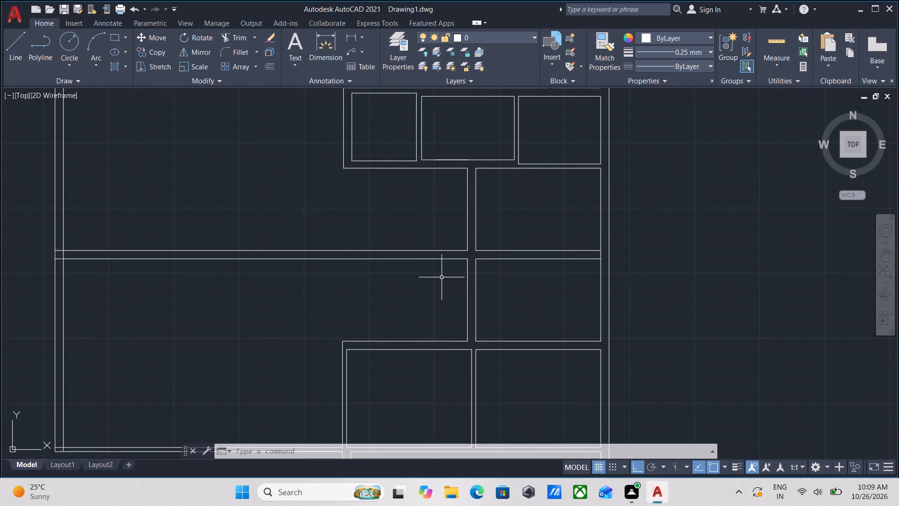
scroll(487, 287, down, 1)
middle_drag(486, 289, 485, 302)
scroll(472, 280, up, 3)
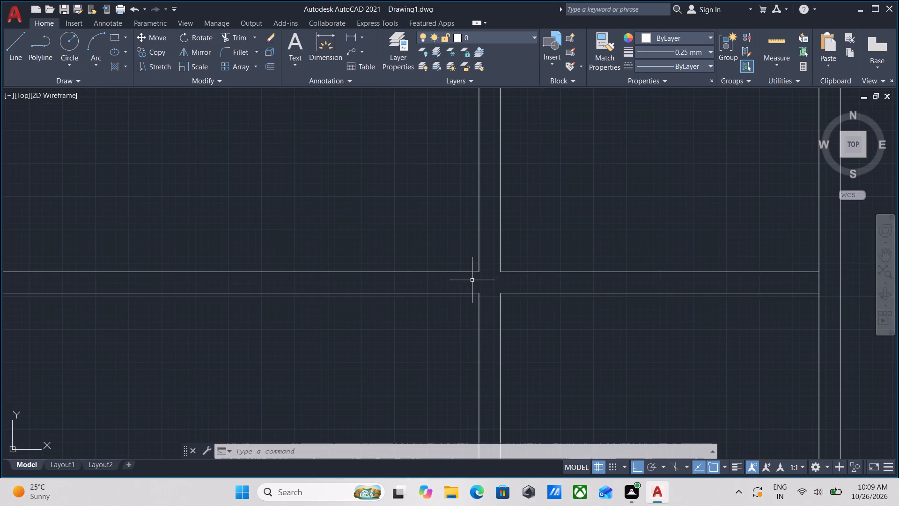
key(e)
key(x)
key(Return)
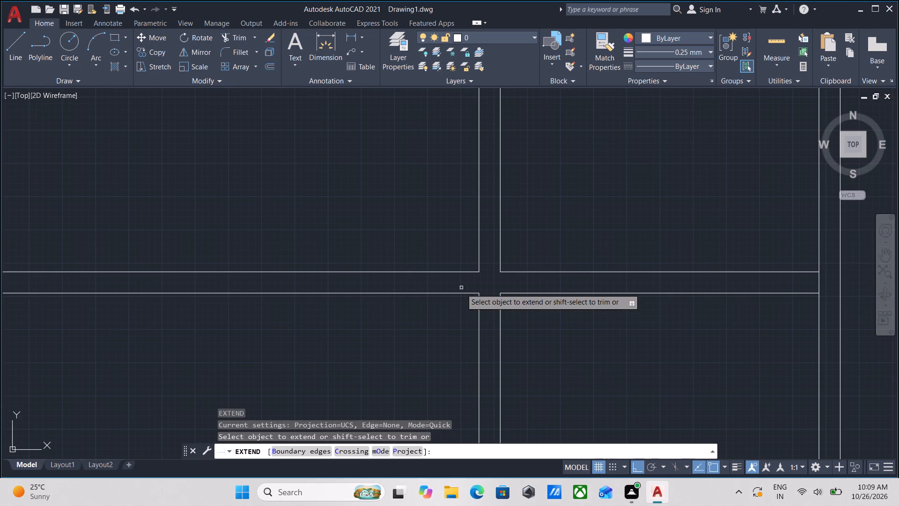
click(479, 307)
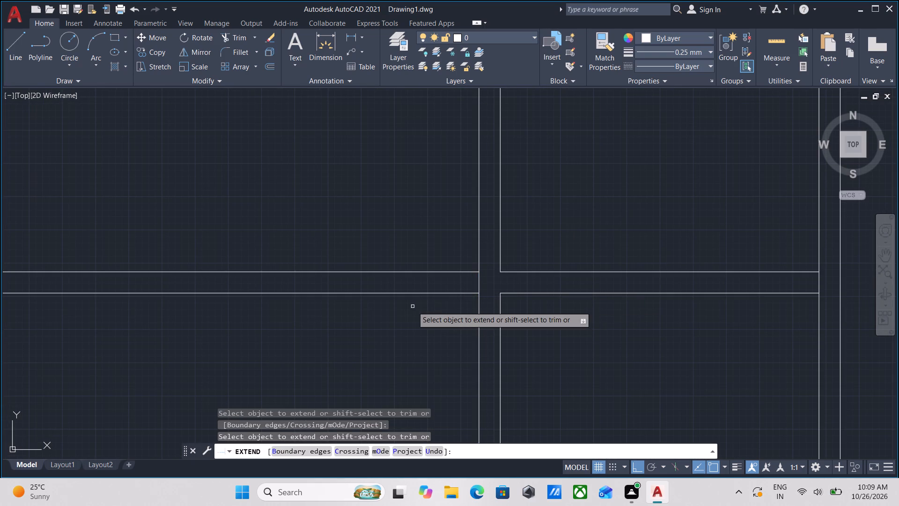
Erase the two long horizontal partition lines running from the left outer wall to the vertical partition.
key(Escape)
click(436, 327)
click(413, 251)
scroll(413, 251, down, 3)
middle_drag(413, 251, 654, 277)
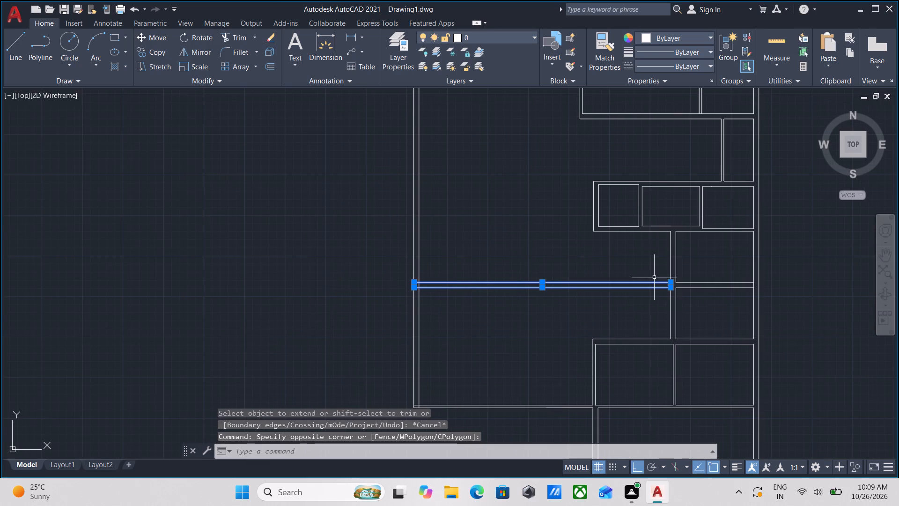
scroll(654, 277, down, 1)
middle_drag(654, 277, 633, 293)
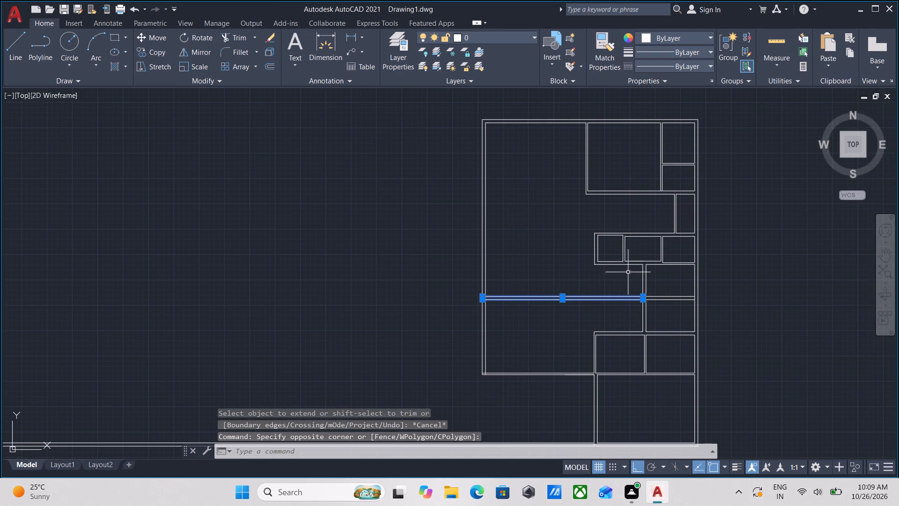
right_click(625, 273)
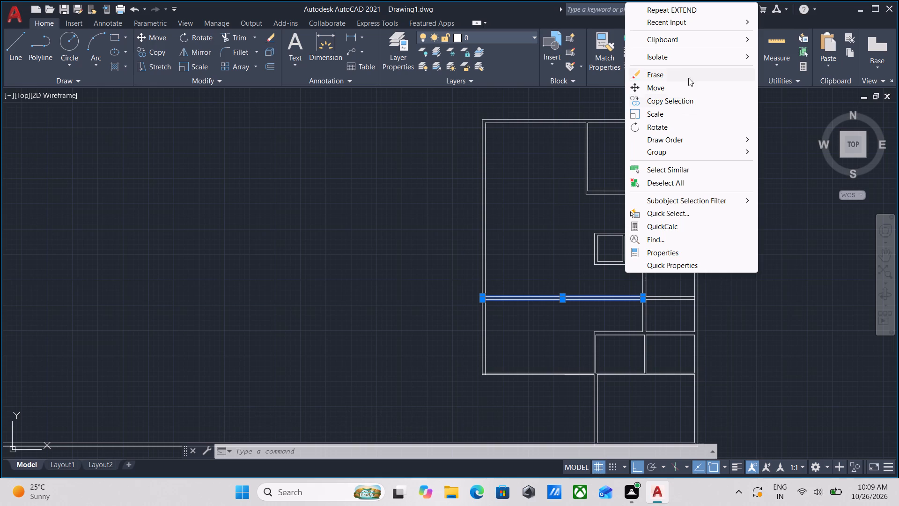
click(670, 77)
Extend the left line of the lower vertical wall upward across the thickness of the left room's bottom wall.
scroll(599, 390, up, 2)
scroll(585, 323, up, 2)
scroll(602, 324, down, 1)
middle_drag(602, 324, 557, 233)
scroll(559, 288, up, 3)
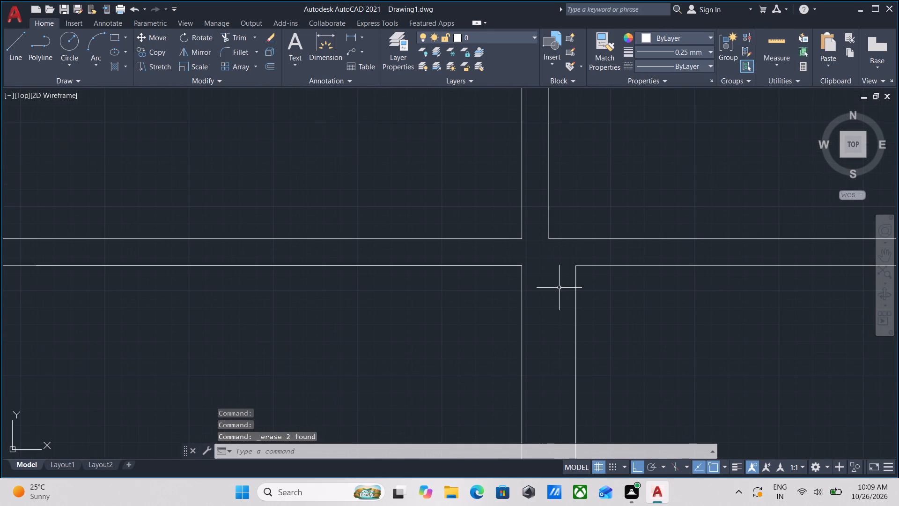
text(ex)
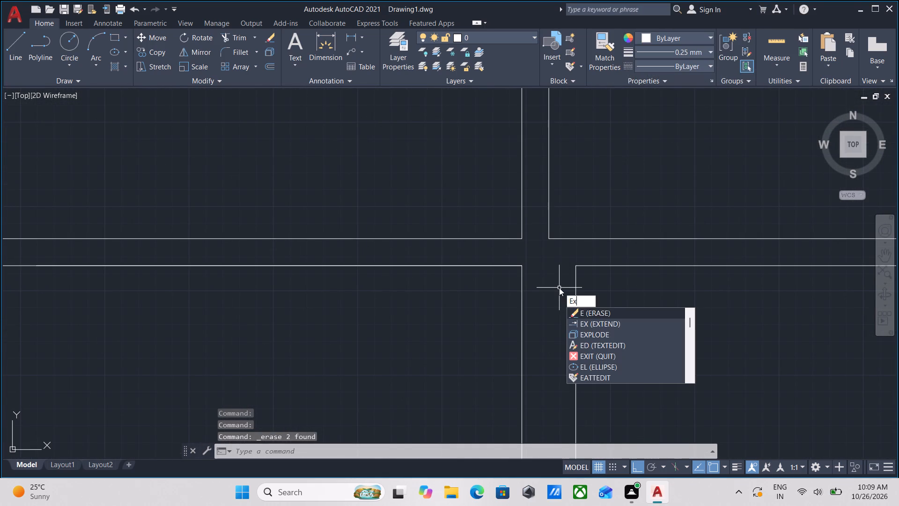
key(Return)
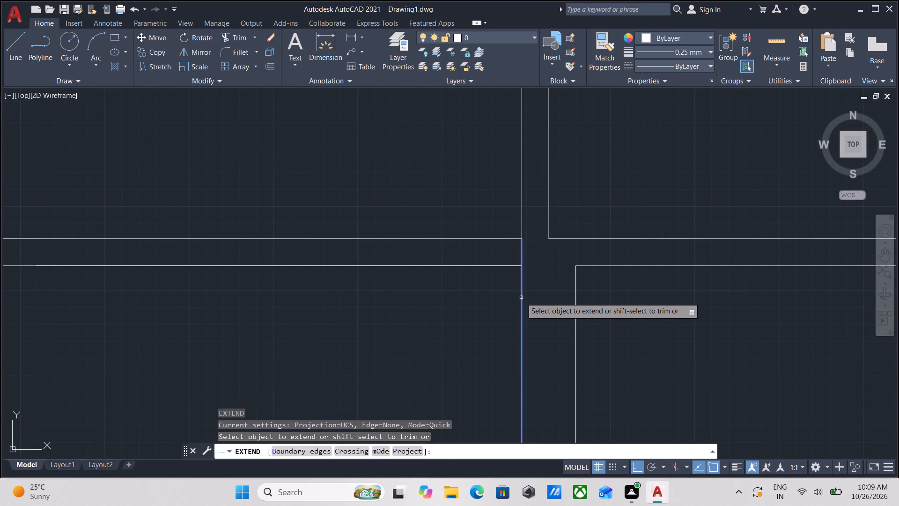
click(521, 298)
key(Escape)
Erase the horizontal bottom wall lines of the large left room, between the left outer wall and the small room.
scroll(396, 287, down, 3)
middle_drag(396, 287, 579, 298)
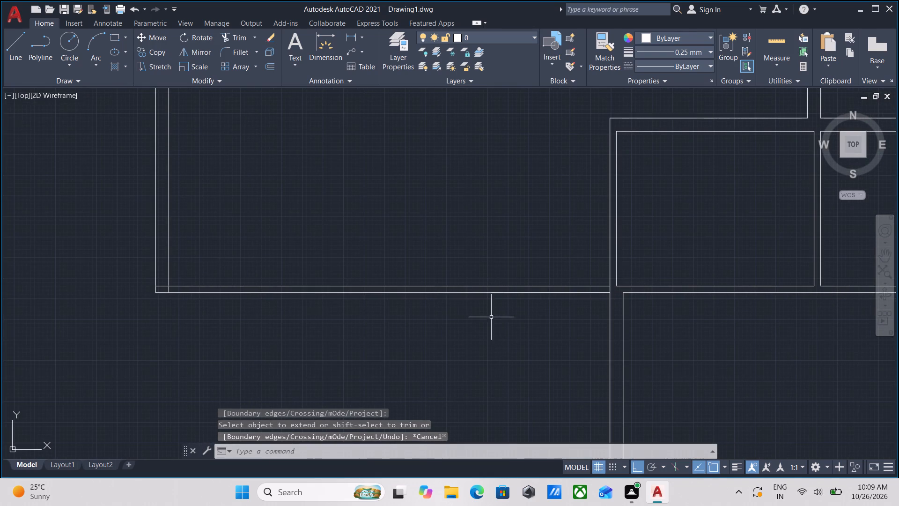
drag(502, 317, 501, 310)
click(474, 241)
right_click(474, 241)
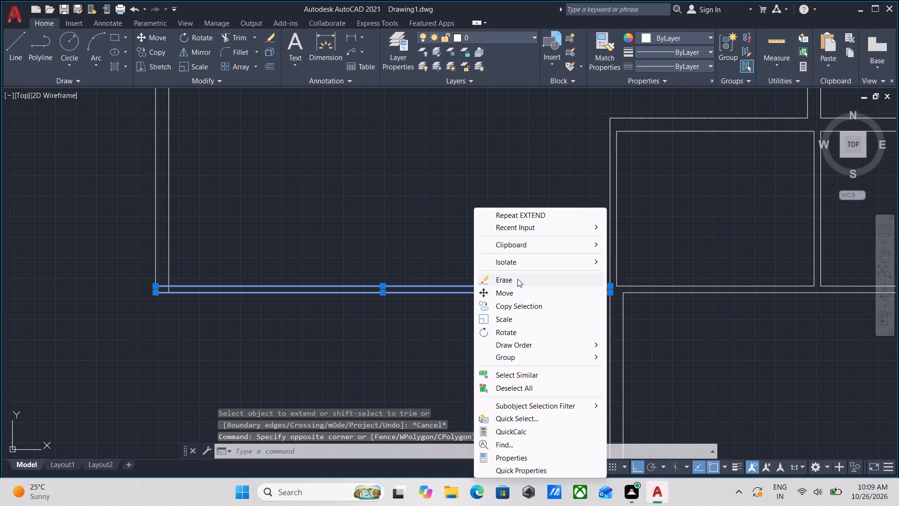
click(518, 280)
Examine the opened lower-left area and the upper-left corner of the small room beside it.
scroll(542, 263, down, 3)
middle_drag(542, 263, 534, 318)
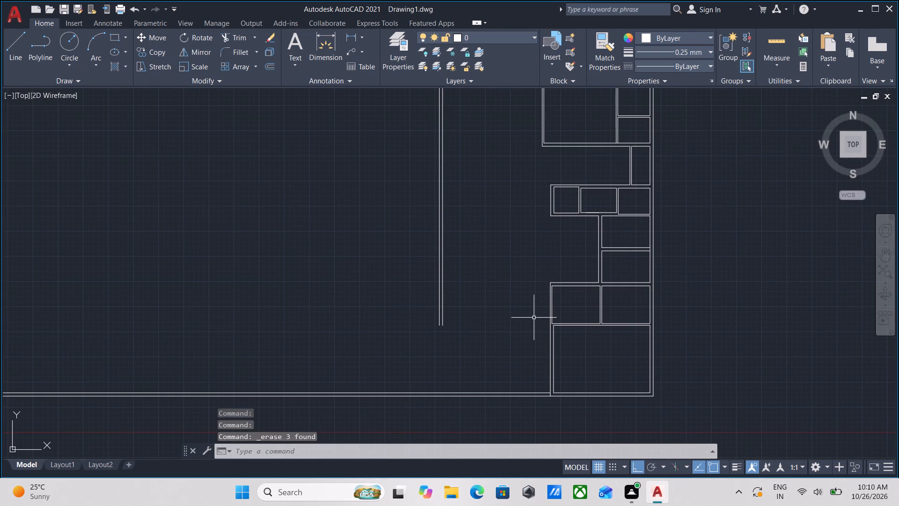
scroll(555, 277, up, 2)
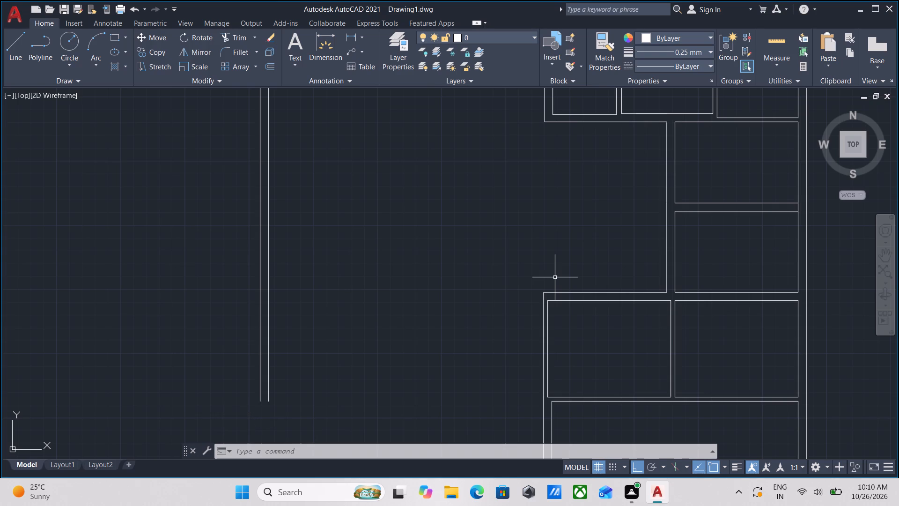
scroll(494, 328, down, 2)
middle_drag(496, 328, 491, 270)
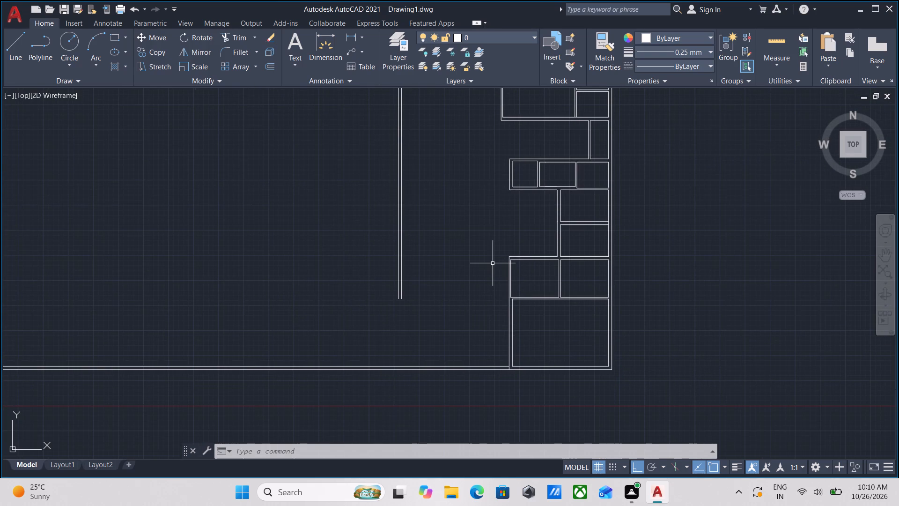
scroll(504, 263, up, 2)
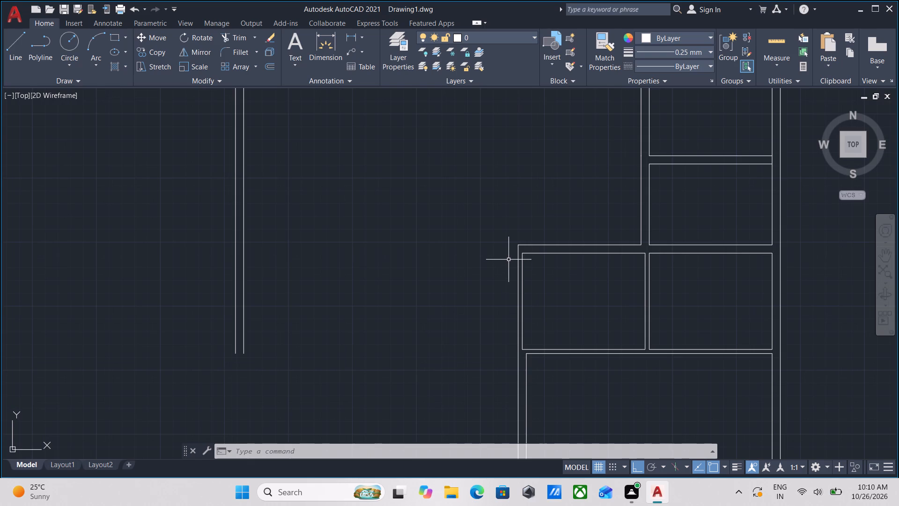
scroll(508, 260, up, 1)
middle_drag(508, 260, 515, 279)
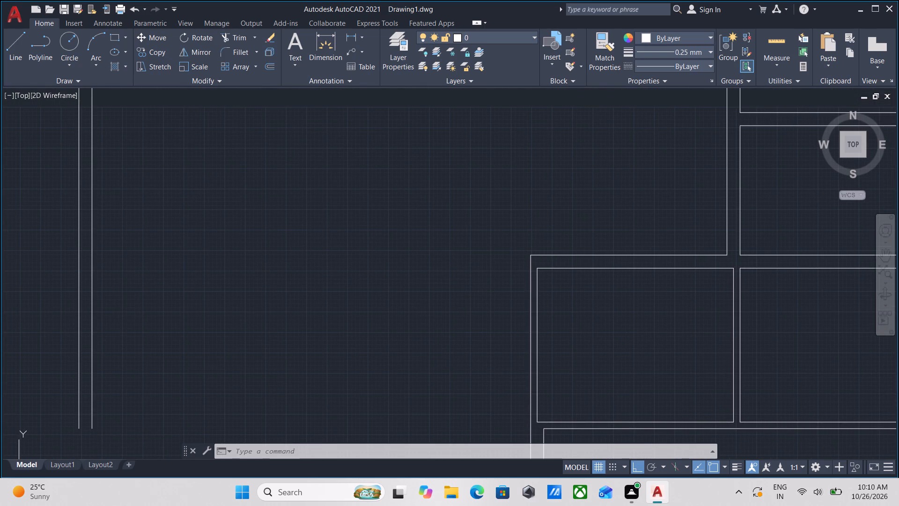
scroll(517, 286, down, 1)
middle_drag(517, 286, 552, 112)
middle_drag(558, 148, 544, 261)
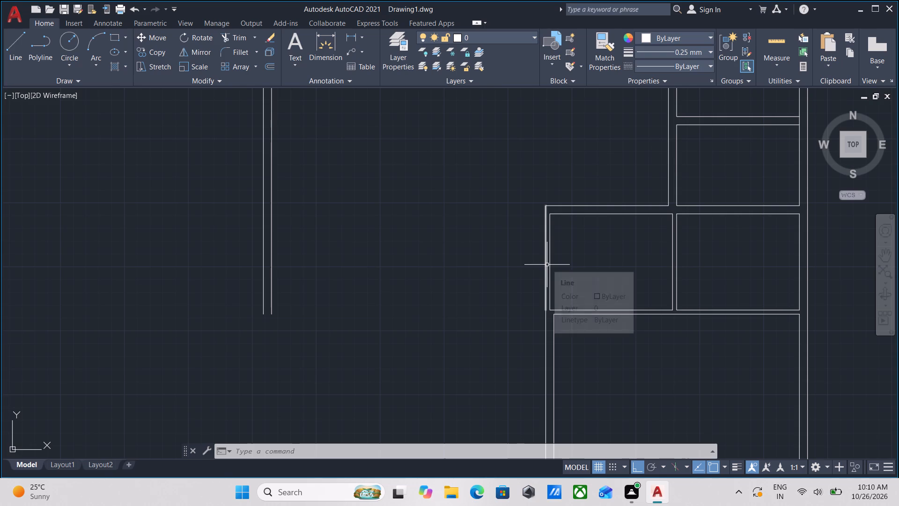
scroll(544, 262, down, 1)
middle_drag(544, 262, 522, 299)
scroll(532, 266, up, 2)
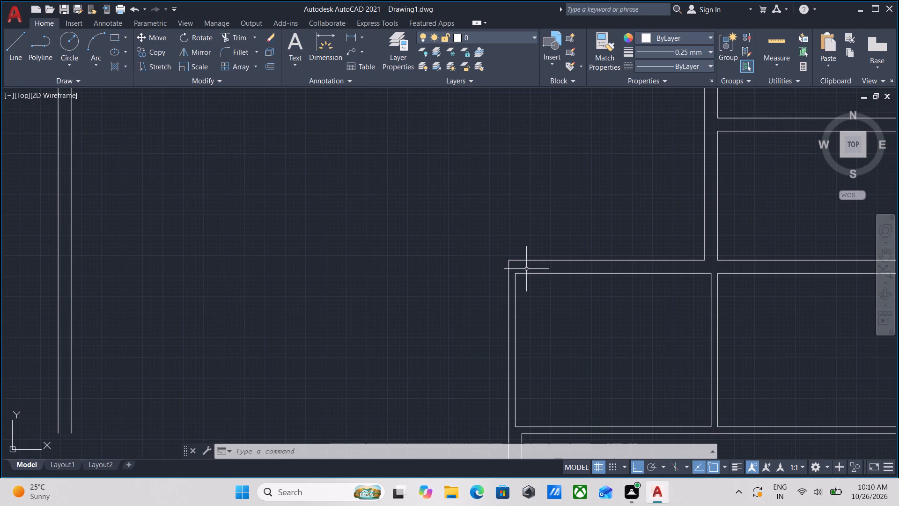
Draw a horizontal line about 22' long from the small room's upper-left outer corner to the left wall's inner line.
scroll(523, 271, up, 2)
scroll(503, 266, down, 1)
middle_drag(503, 266, 495, 286)
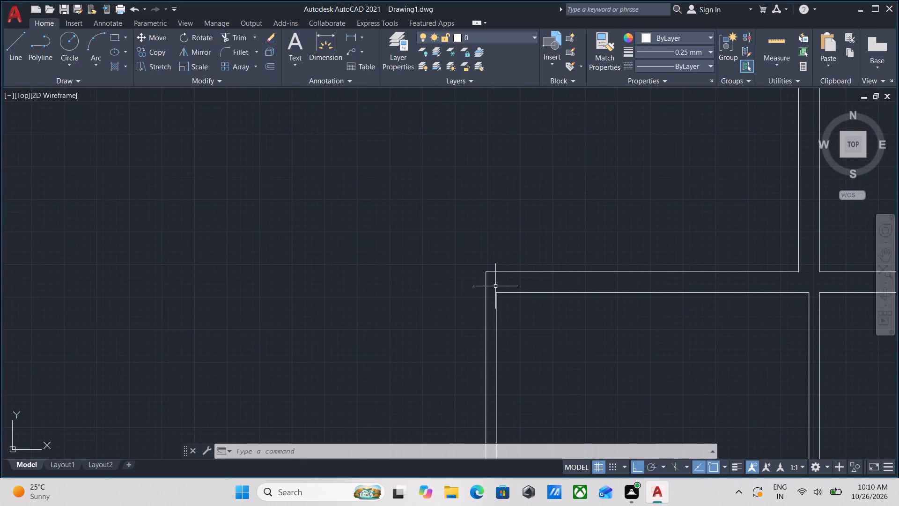
key(apostrophe)
key(BackSpace)
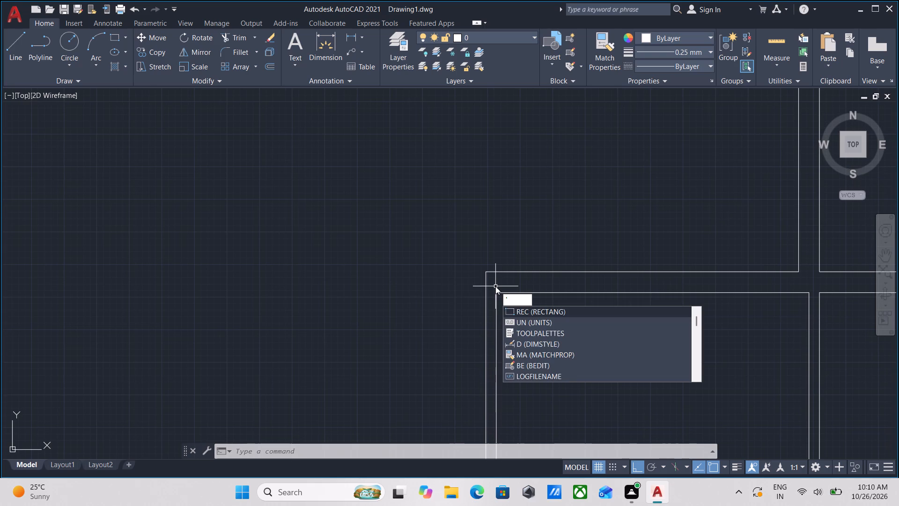
key(Escape)
key(l)
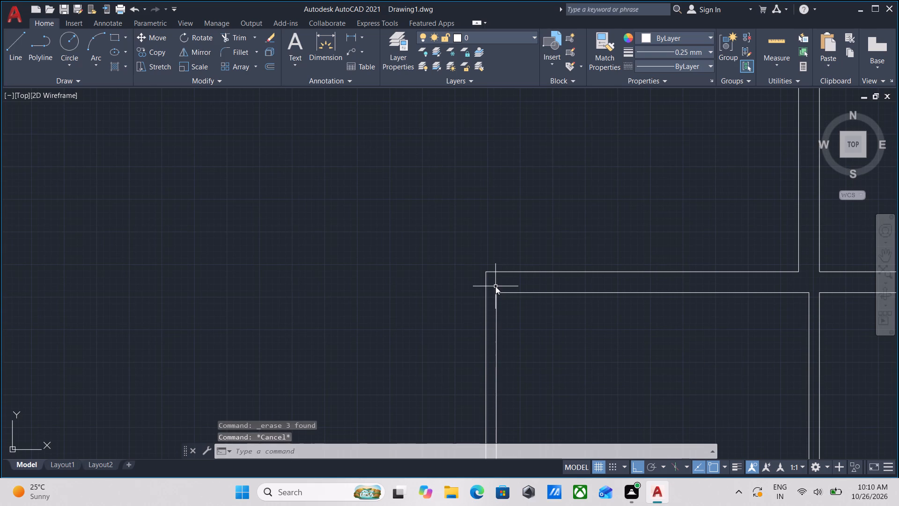
key(Return)
click(487, 275)
middle_drag(336, 274, 858, 251)
scroll(566, 264, down, 1)
middle_drag(565, 264, 729, 271)
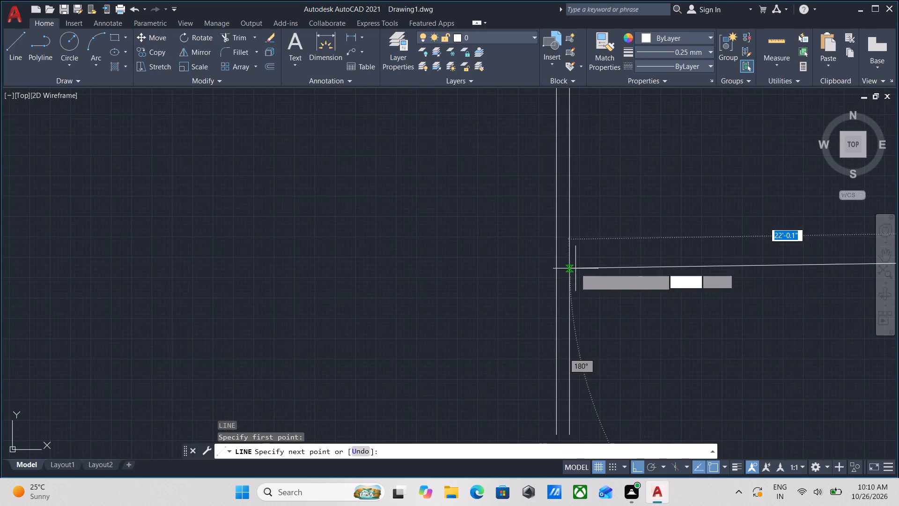
click(572, 263)
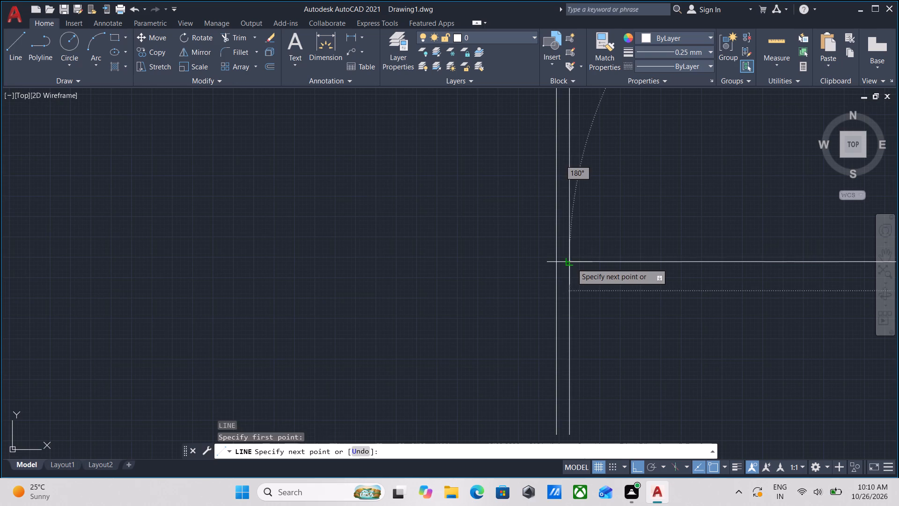
key(Escape)
Offset the new horizontal line 8" downward to give the wall its thickness.
scroll(767, 262, down, 3)
middle_drag(755, 262, 513, 259)
scroll(528, 263, up, 2)
drag(598, 276, 592, 272)
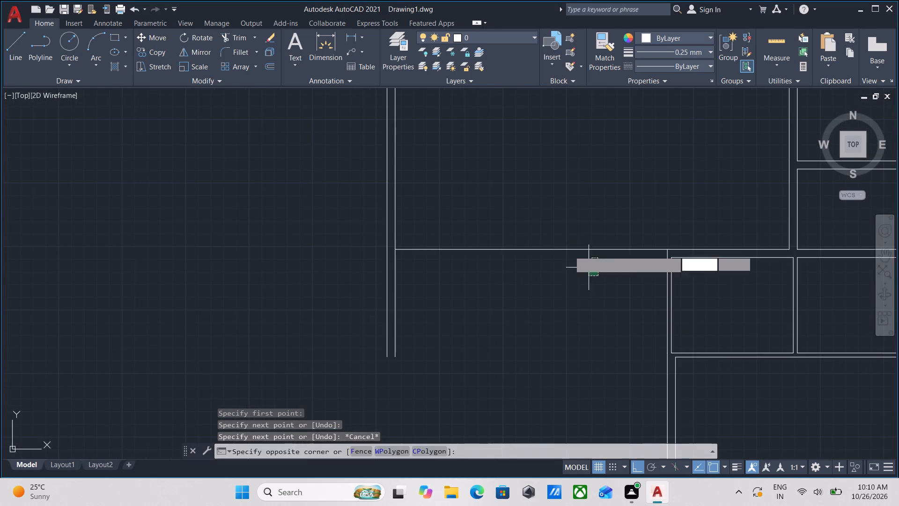
click(550, 230)
middle_drag(550, 230, 536, 243)
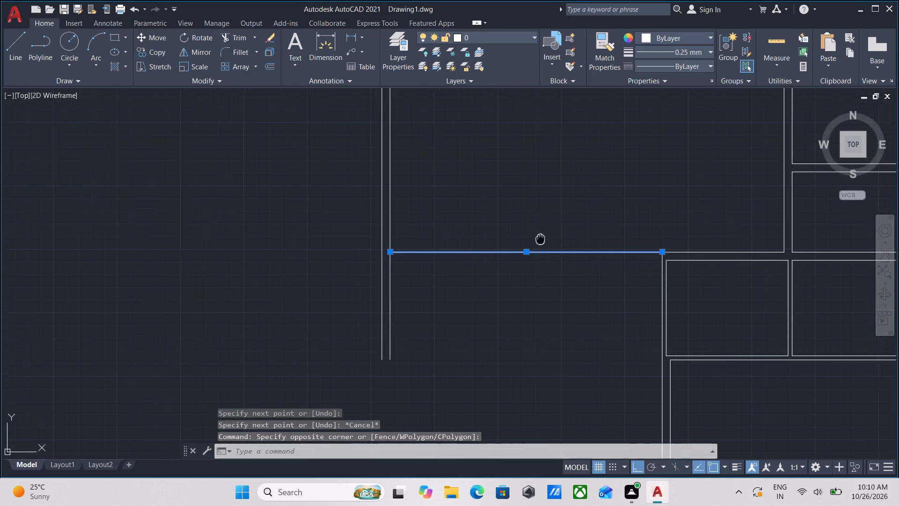
middle_drag(536, 243, 526, 256)
key(o)
key(Return)
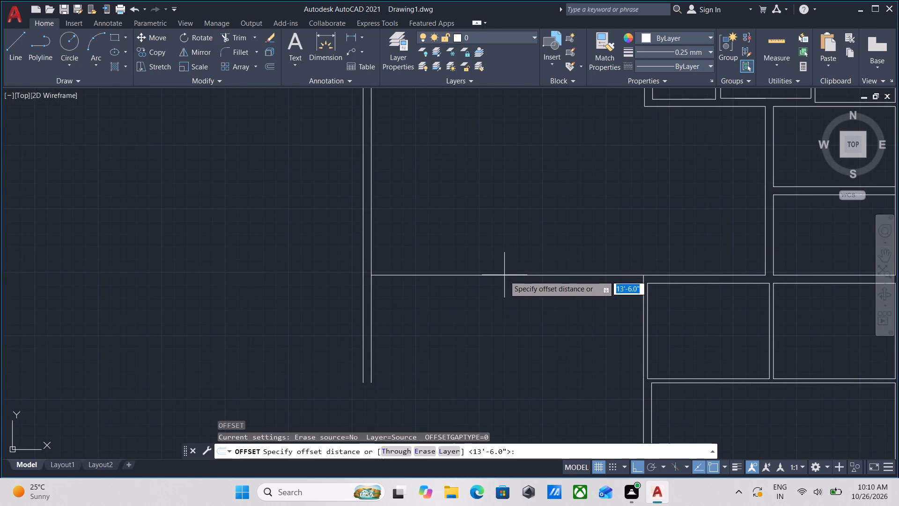
click(509, 275)
click(509, 291)
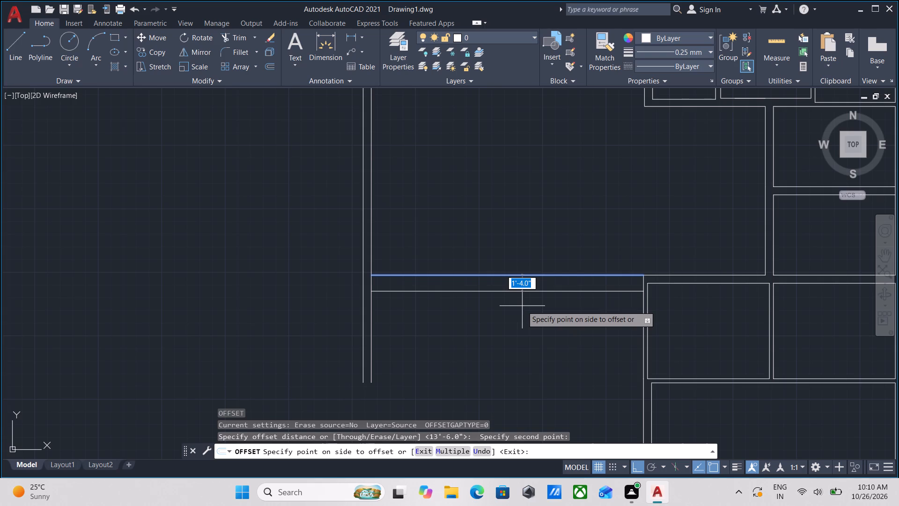
key(8)
key(Return)
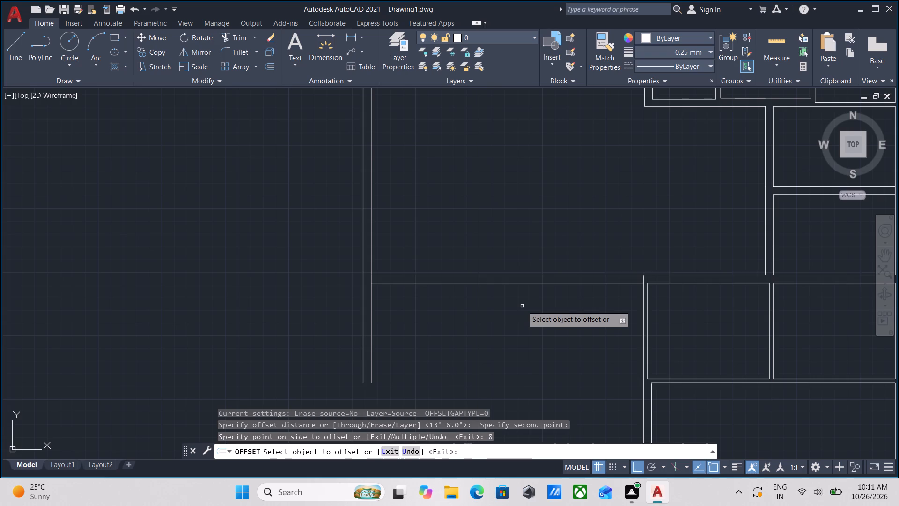
Offset the new wall's lower line 13'6" downward to set the depth of the room below.
click(555, 283)
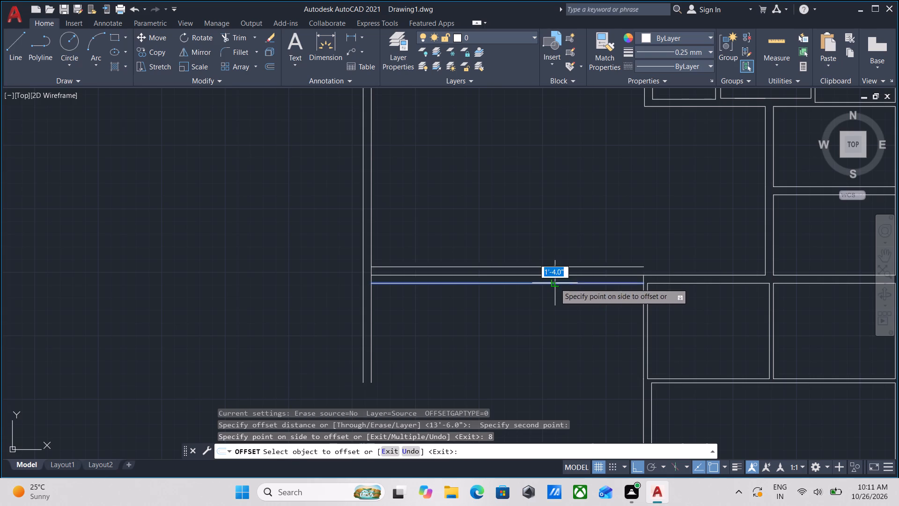
middle_drag(560, 373, 560, 291)
scroll(560, 366, down, 1)
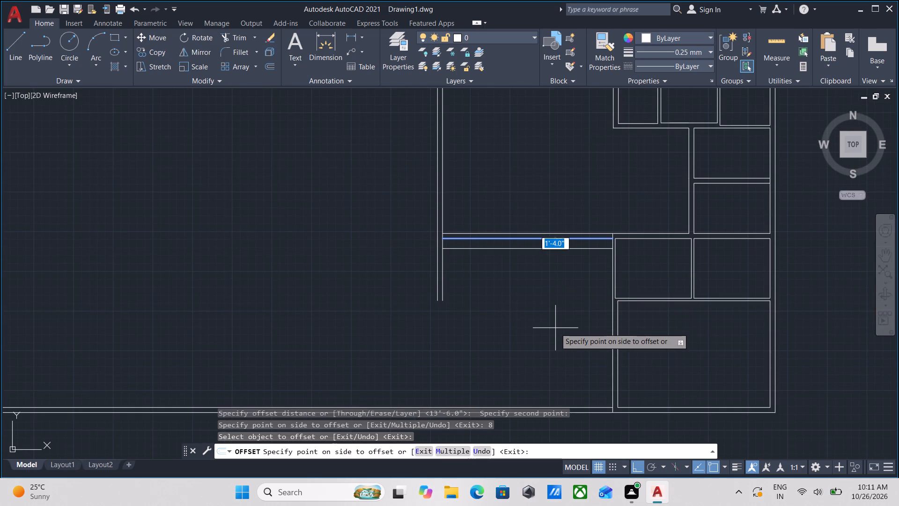
text(13')
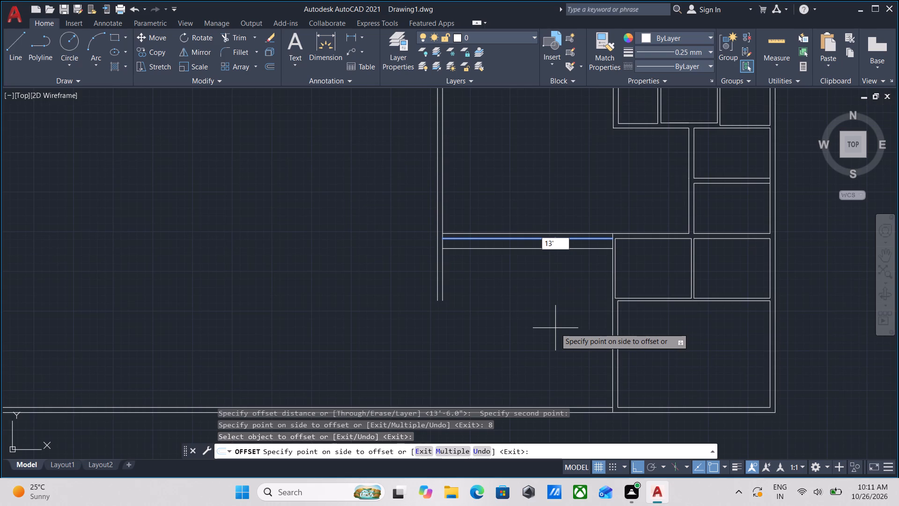
key(6)
key(shift+quotedbl)
key(Return)
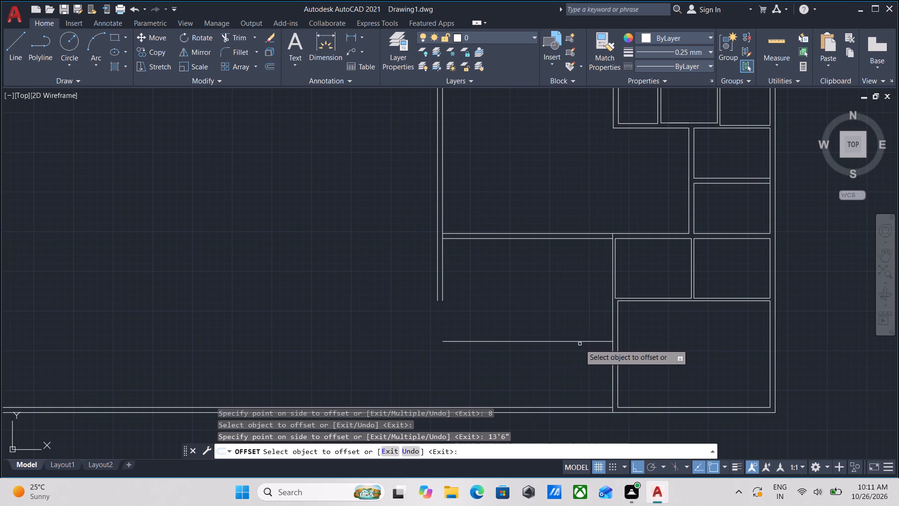
Offset the lowest new horizontal line 8" downward to form the room's bottom wall.
click(580, 341)
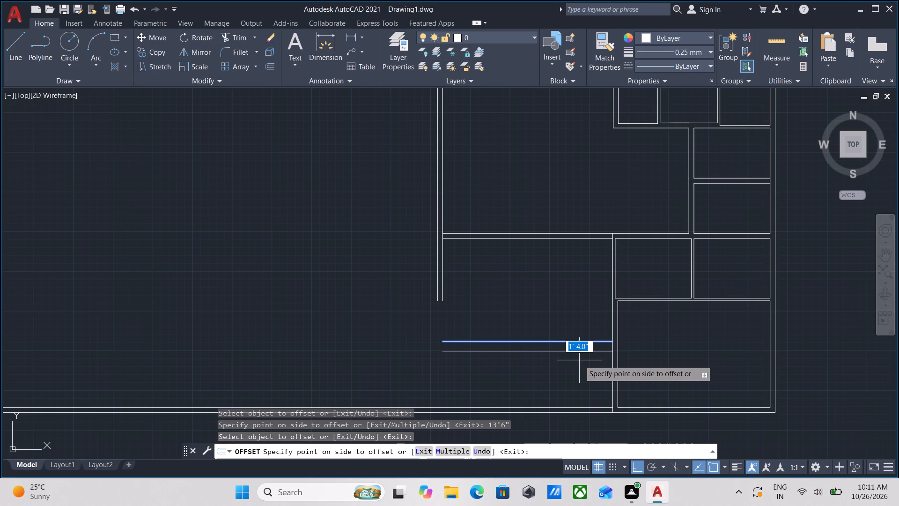
key(8)
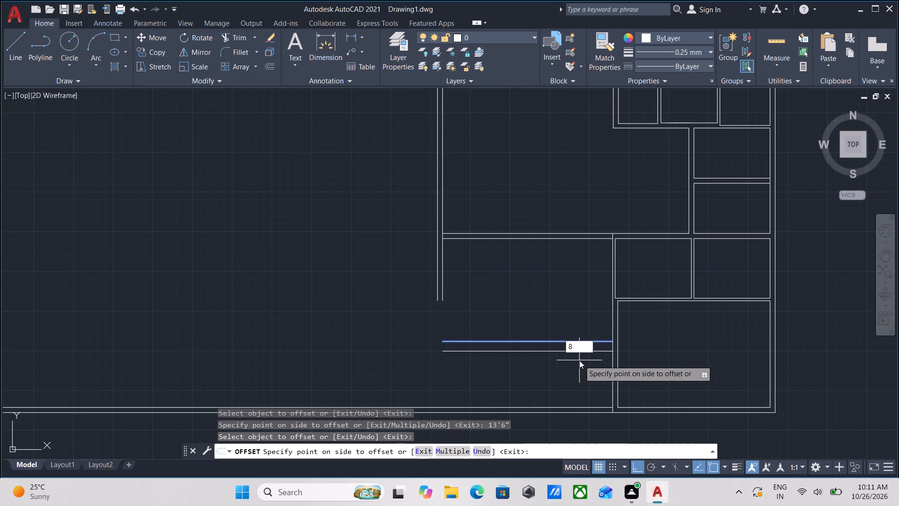
key(shift+quotedbl)
key(Return)
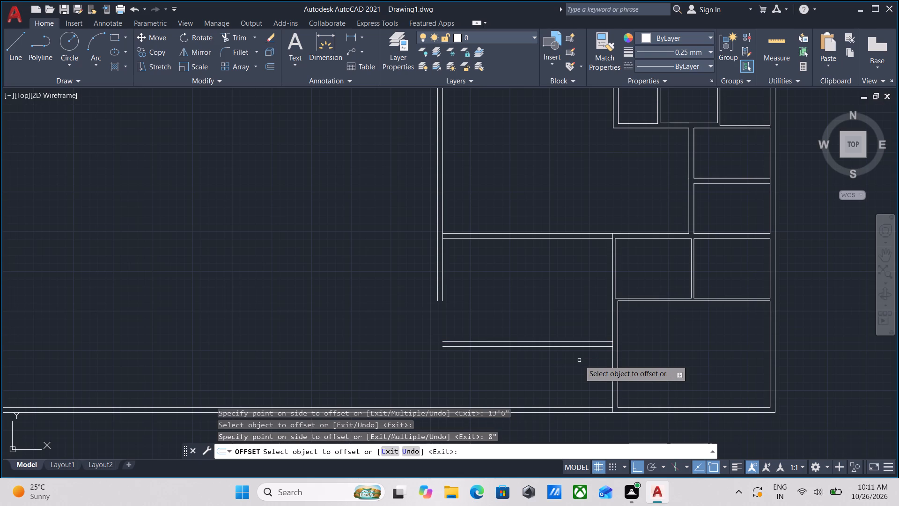
key(Escape)
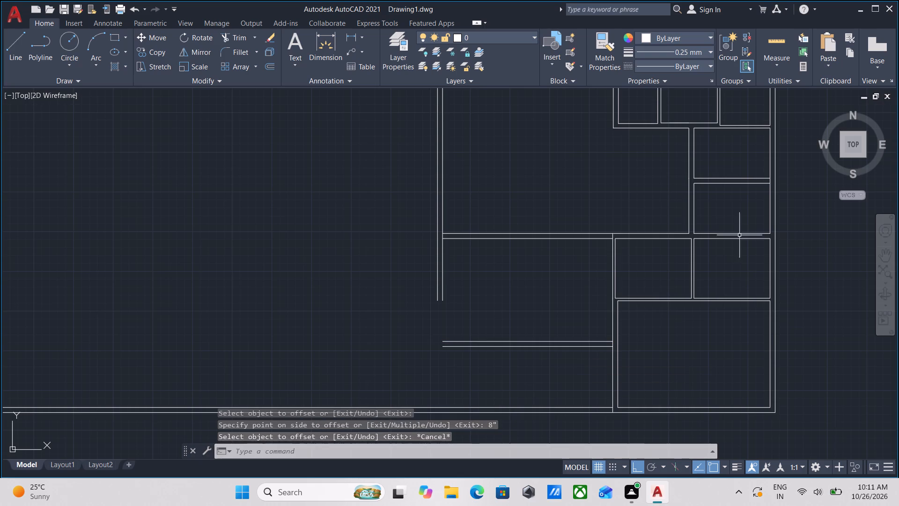
Trim away both lines of the long bottom wall extending west from the large lower-right room's outer corner.
scroll(611, 375, up, 2)
scroll(643, 307, up, 2)
scroll(589, 297, down, 1)
middle_drag(589, 297, 587, 347)
scroll(587, 347, down, 3)
middle_drag(609, 335, 613, 274)
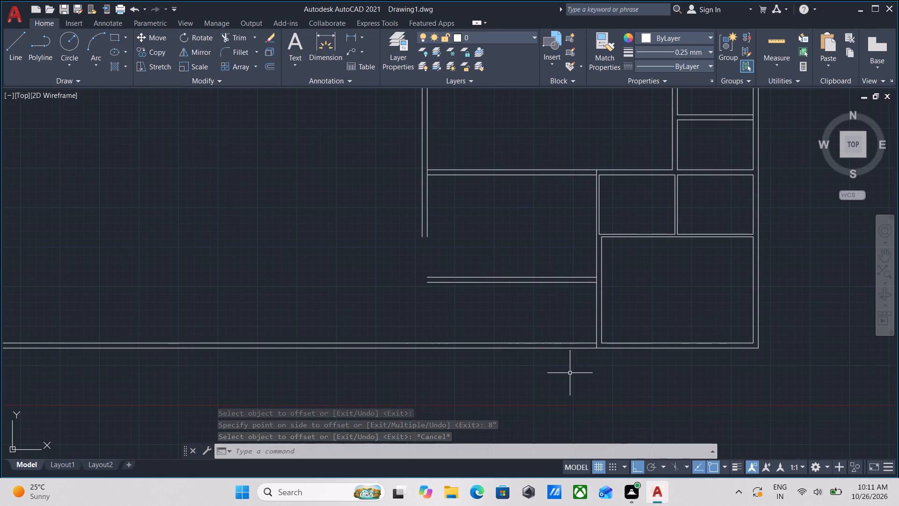
middle_drag(571, 372, 560, 376)
key(t)
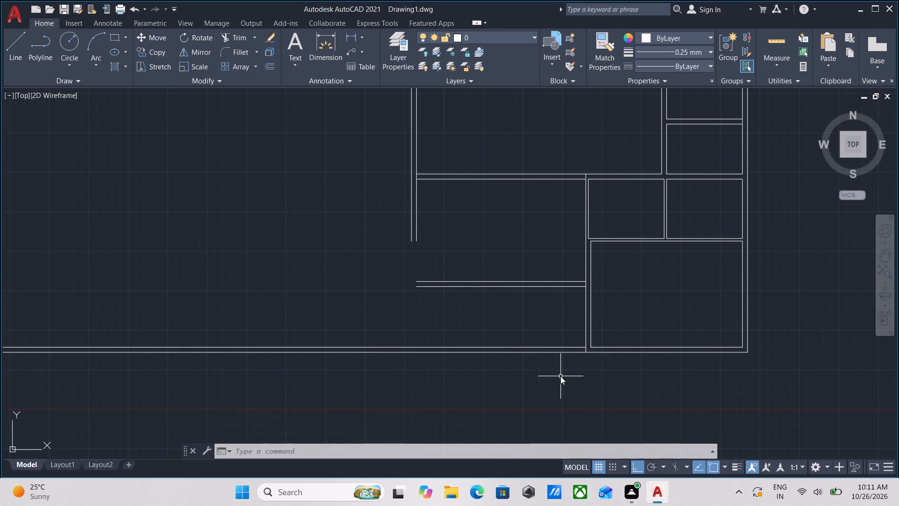
key(r)
key(Return)
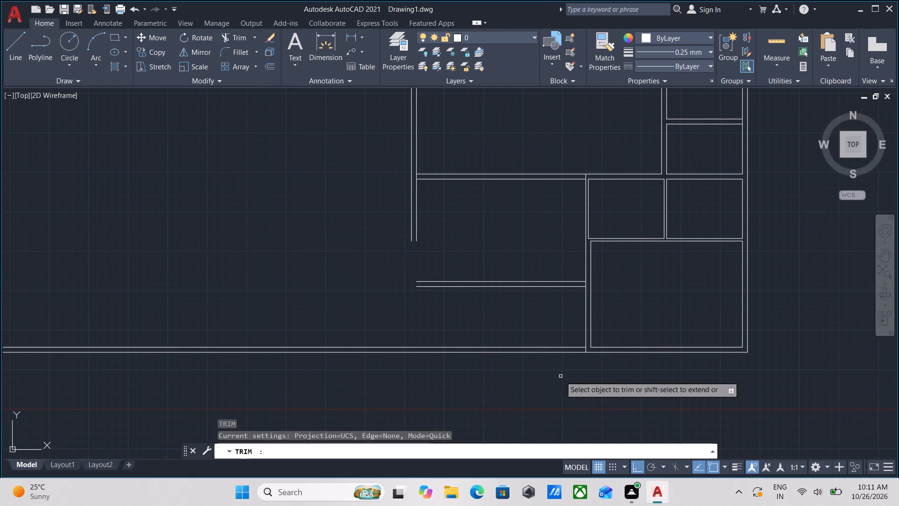
scroll(568, 354, up, 2)
click(576, 398)
click(552, 308)
scroll(552, 308, down, 3)
middle_drag(552, 308, 484, 361)
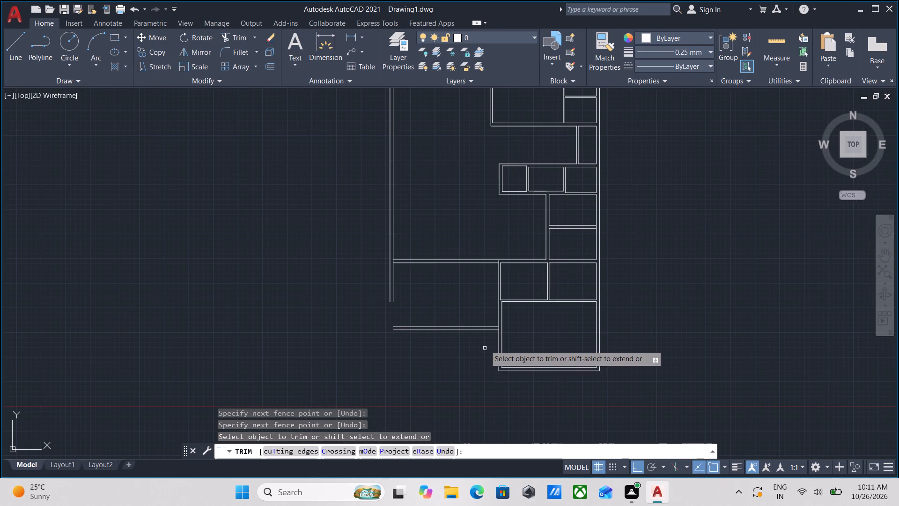
key(Escape)
Examine the new lower room's walls and their junctions with the adjoining rooms and the rest of the plan.
scroll(485, 343, down, 1)
middle_drag(485, 343, 570, 323)
scroll(531, 318, up, 2)
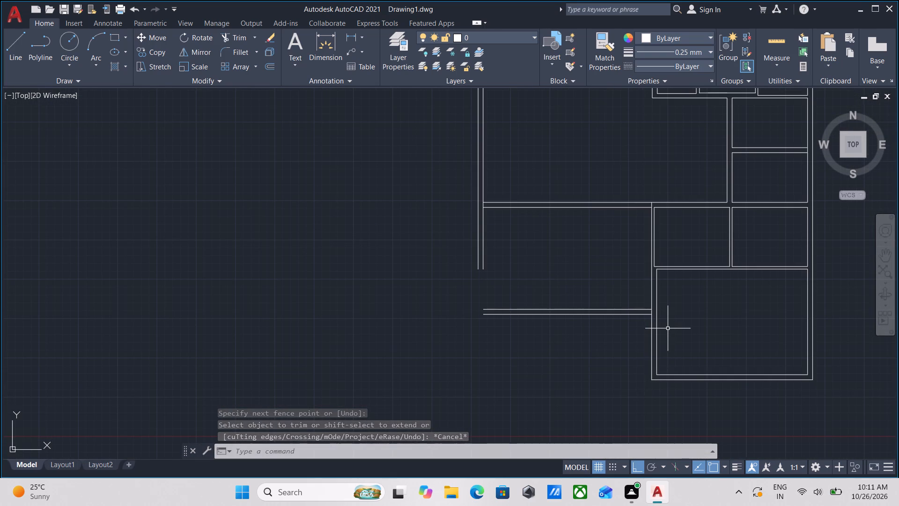
scroll(677, 268, up, 1)
middle_drag(685, 218, 650, 266)
scroll(685, 218, down, 1)
scroll(623, 231, up, 2)
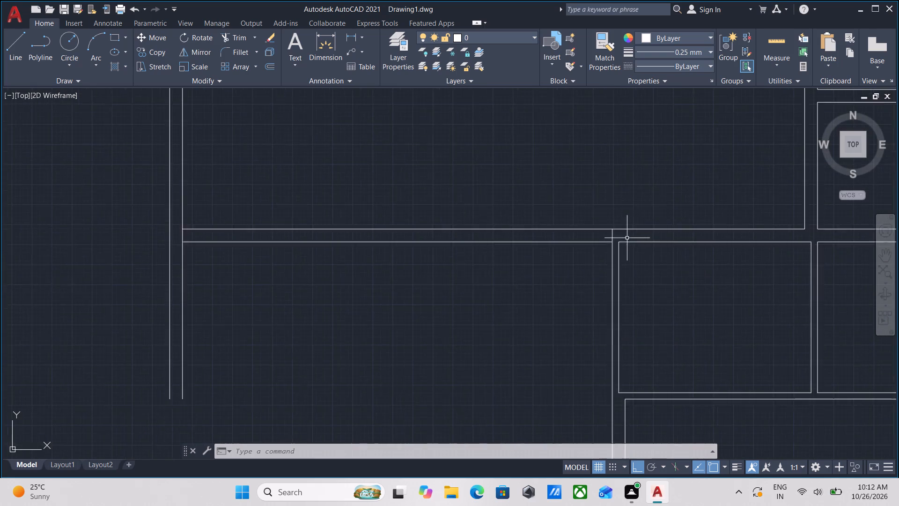
scroll(627, 239, up, 1)
scroll(656, 268, down, 3)
middle_drag(655, 249, 655, 180)
scroll(643, 283, up, 2)
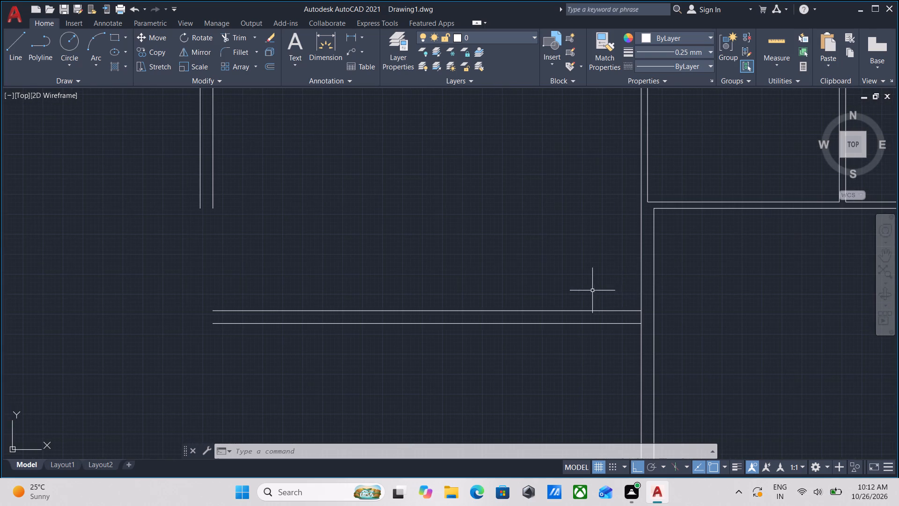
scroll(591, 286, down, 1)
middle_drag(591, 286, 614, 267)
scroll(614, 267, down, 1)
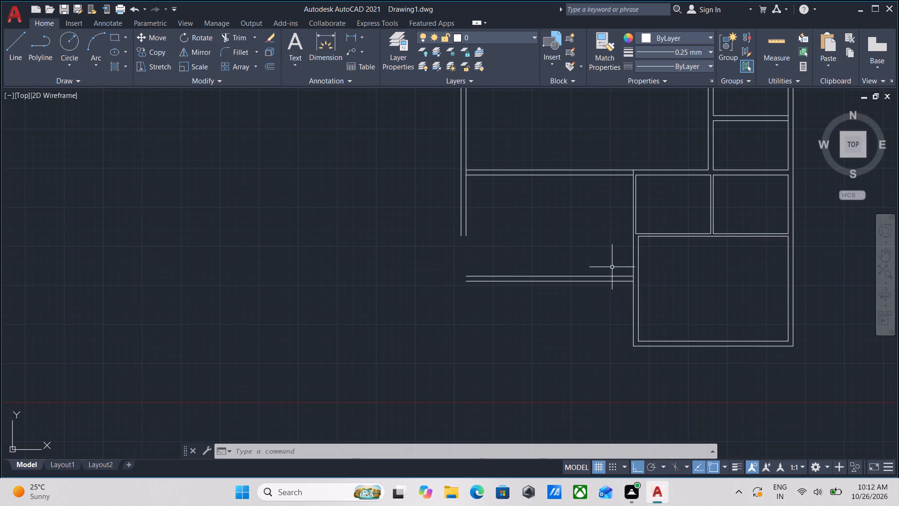
scroll(522, 243, down, 2)
middle_drag(522, 243, 522, 270)
scroll(501, 279, up, 2)
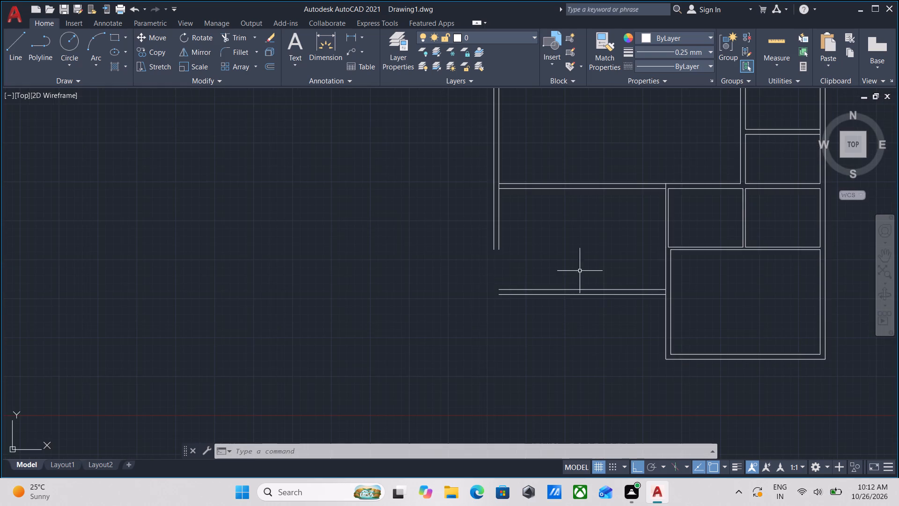
scroll(580, 271, down, 1)
middle_drag(580, 271, 565, 283)
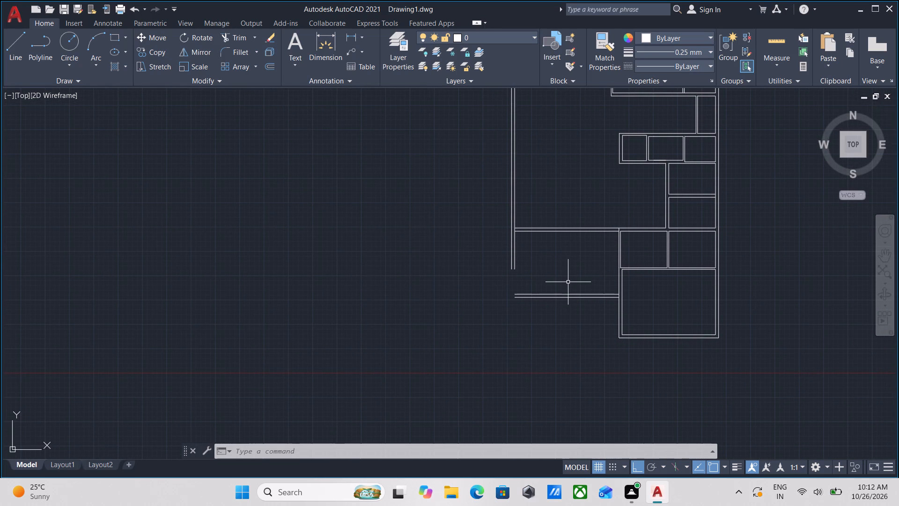
scroll(637, 320, up, 2)
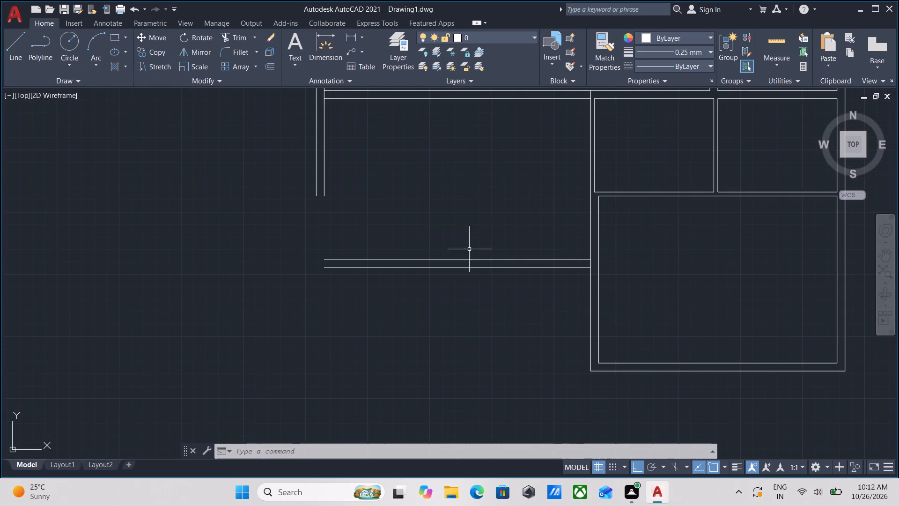
scroll(477, 231, up, 1)
scroll(486, 226, down, 2)
middle_drag(486, 228, 489, 289)
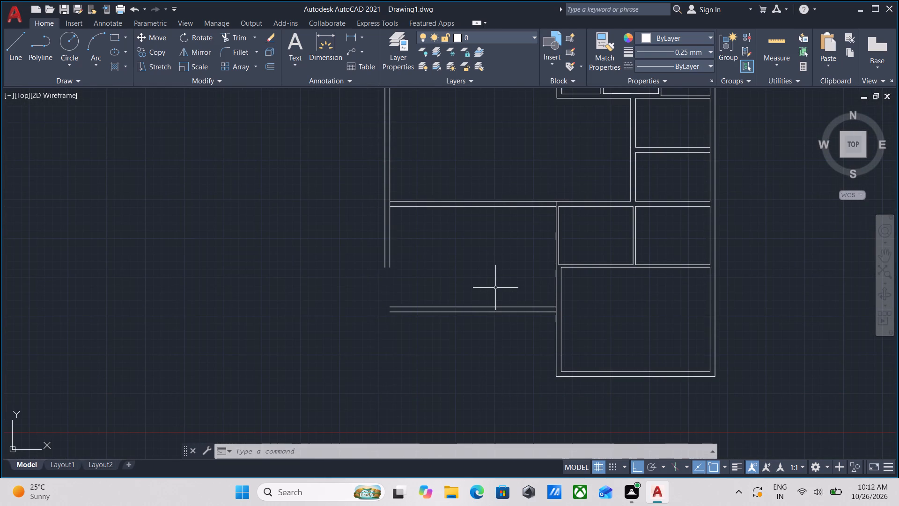
scroll(492, 289, down, 2)
middle_drag(492, 289, 503, 325)
scroll(494, 344, up, 2)
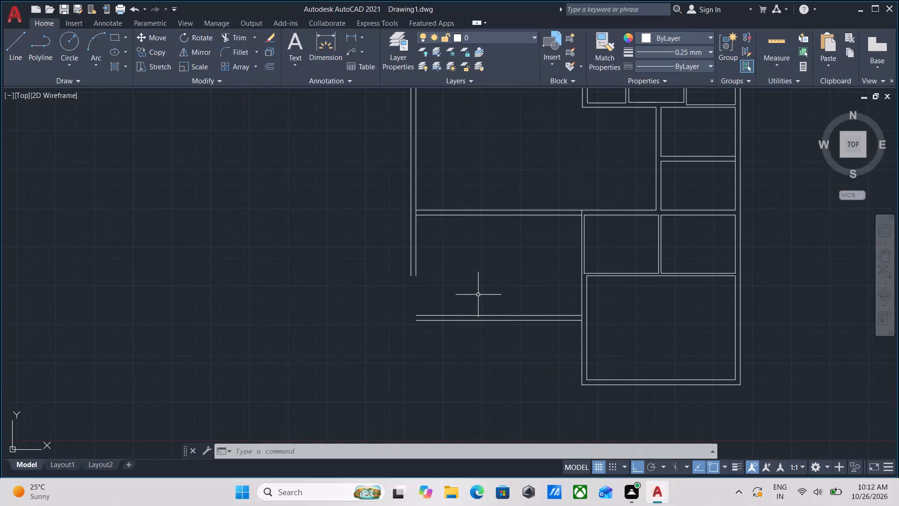
middle_drag(478, 272, 476, 301)
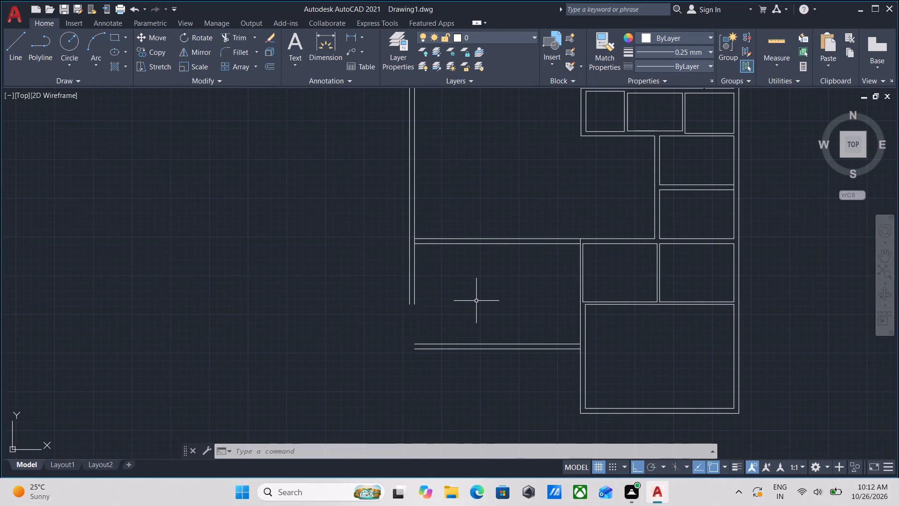
scroll(476, 301, down, 2)
middle_drag(476, 301, 463, 331)
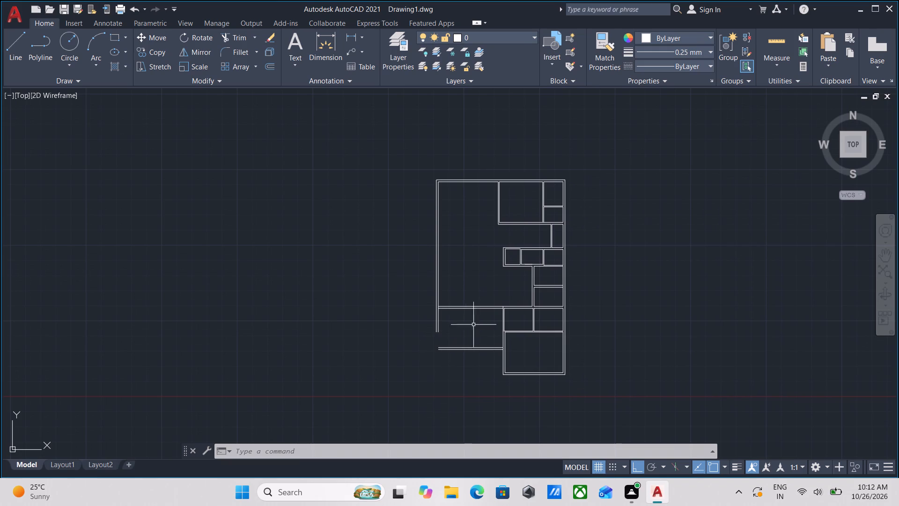
scroll(445, 348, up, 3)
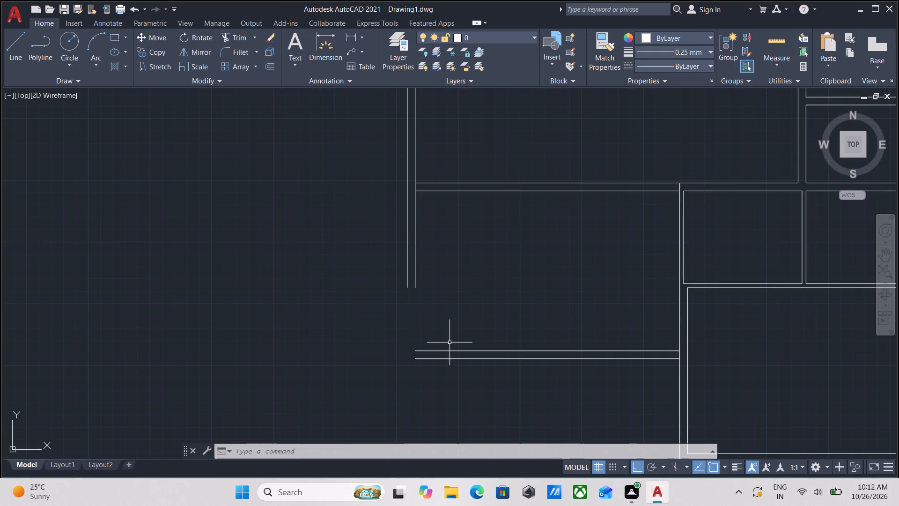
scroll(484, 323, down, 1)
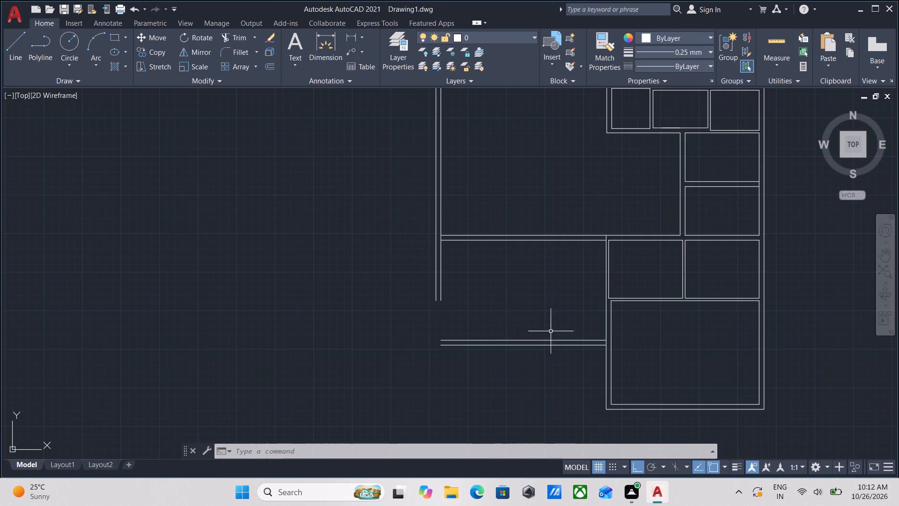
scroll(617, 350, up, 1)
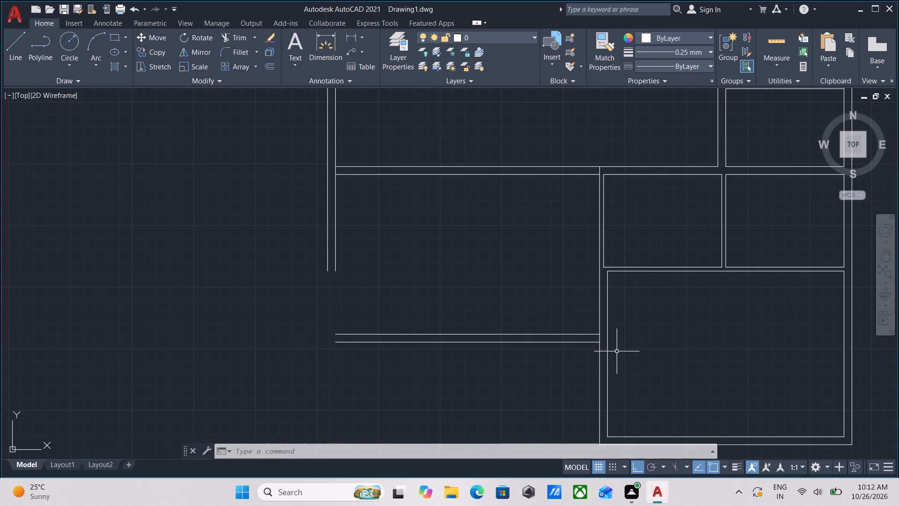
Trim the vertical wall line between the two lines of the new room's bottom wall to open the junction.
scroll(616, 351, up, 3)
middle_drag(555, 319, 543, 366)
text(tr)
key(Return)
scroll(545, 354, up, 1)
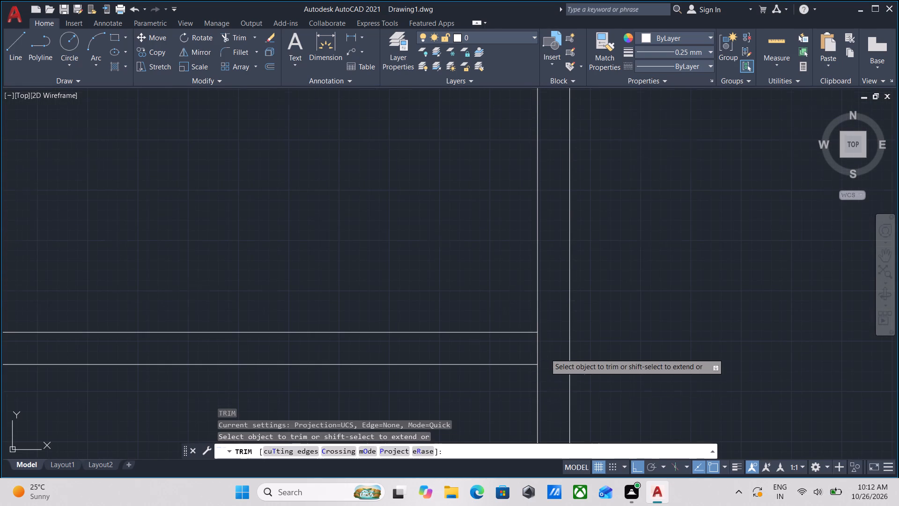
scroll(547, 343, up, 1)
click(554, 334)
click(501, 335)
key(Escape)
Trim the vertical wall line's stub crossing the new room's top wall to open that junction.
scroll(551, 285, down, 5)
middle_drag(551, 285, 523, 397)
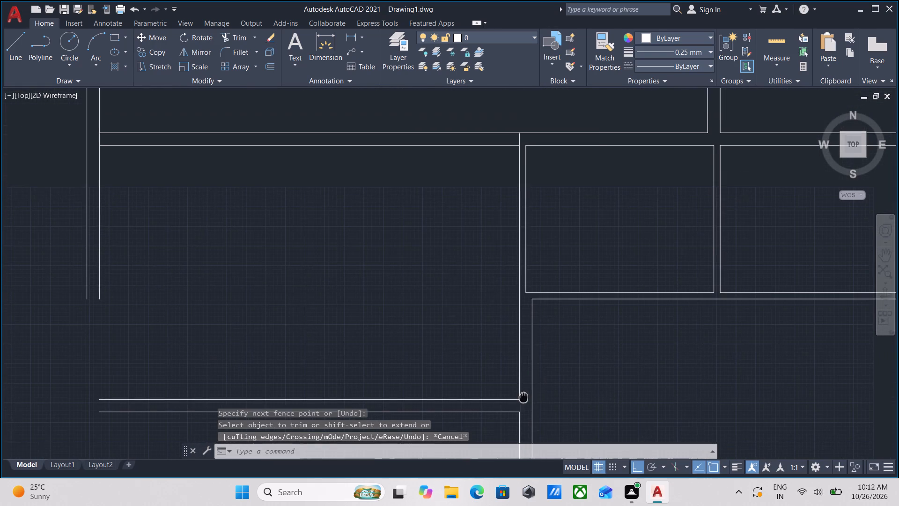
middle_drag(516, 169, 499, 228)
scroll(509, 210, up, 1)
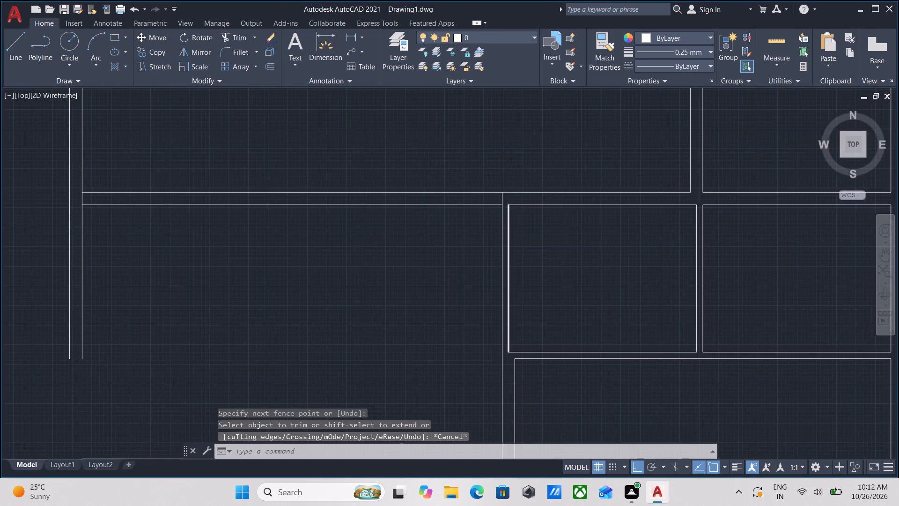
text(tr)
key(Return)
scroll(506, 177, up, 3)
click(508, 214)
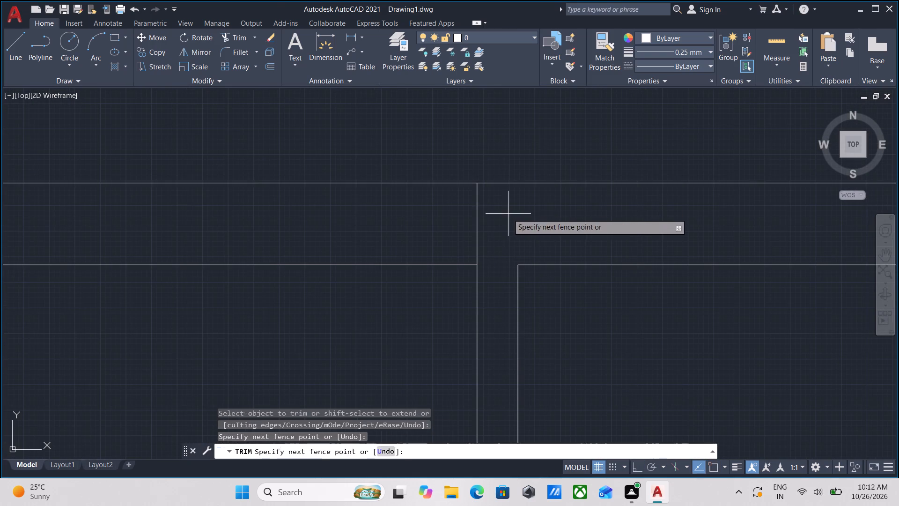
click(444, 225)
key(Escape)
Join the two collinear segments of the new room's east wall line into one line.
scroll(450, 222, down, 5)
middle_drag(459, 228, 511, 104)
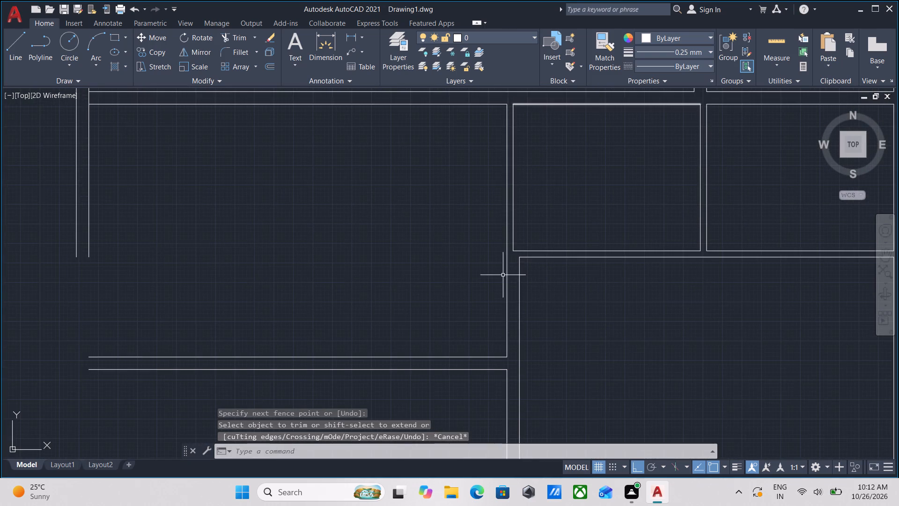
scroll(501, 299, up, 3)
drag(552, 275, 543, 272)
click(469, 231)
scroll(469, 231, down, 2)
middle_drag(469, 231, 484, 272)
scroll(483, 272, down, 1)
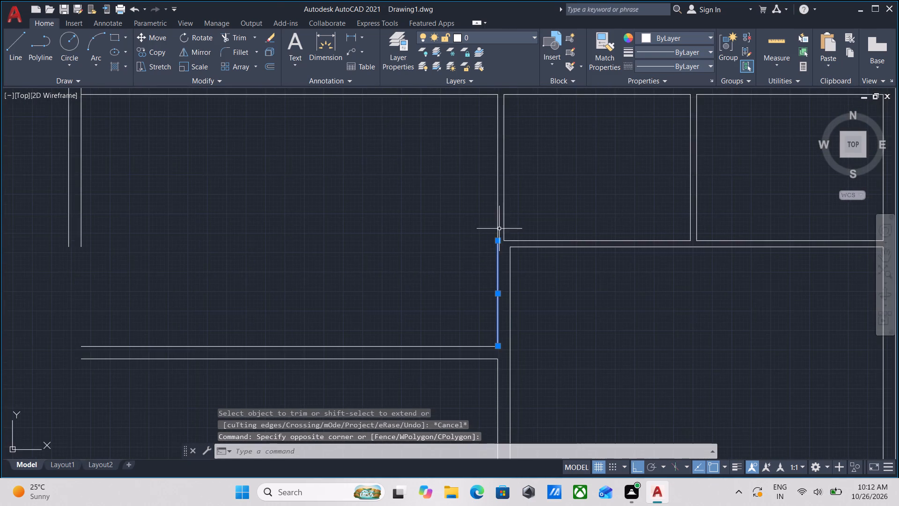
scroll(500, 227, up, 3)
click(501, 251)
click(464, 220)
text(join)
key(Return)
scroll(464, 220, down, 1)
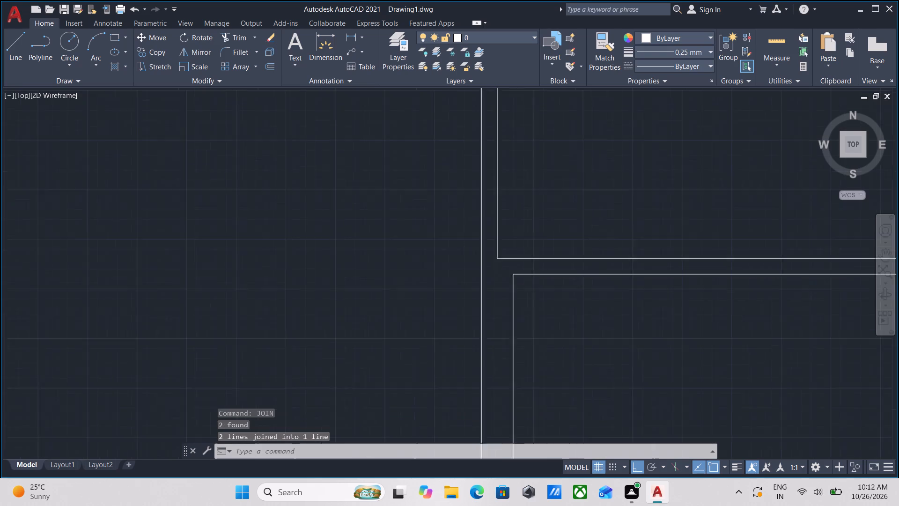
Offset the joined east wall line 6' west into the new room for a partition.
scroll(464, 220, down, 2)
scroll(494, 290, up, 2)
click(453, 300)
click(437, 283)
scroll(437, 283, down, 2)
middle_drag(437, 283, 482, 302)
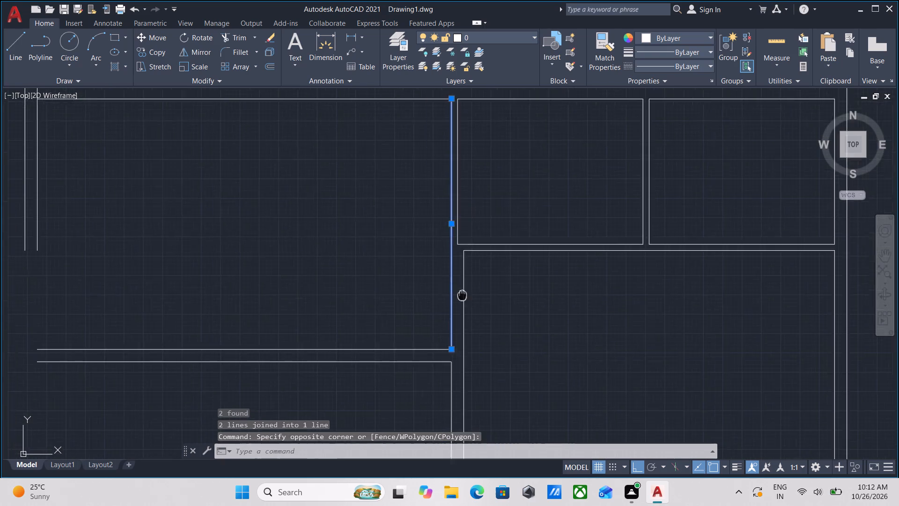
middle_drag(482, 302, 568, 320)
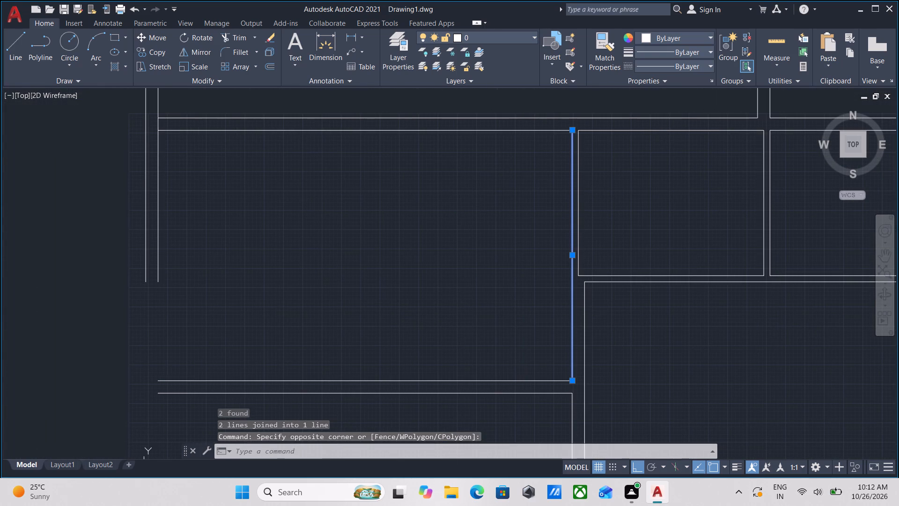
key(o)
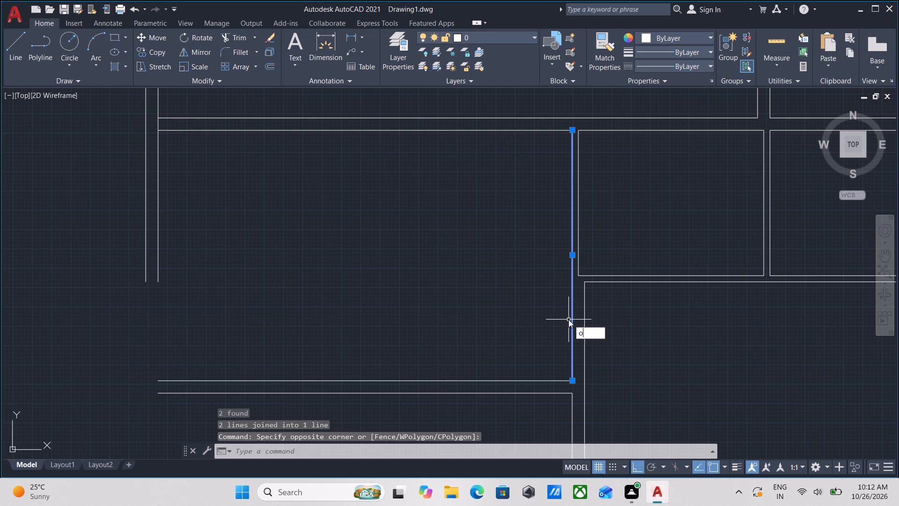
key(Return)
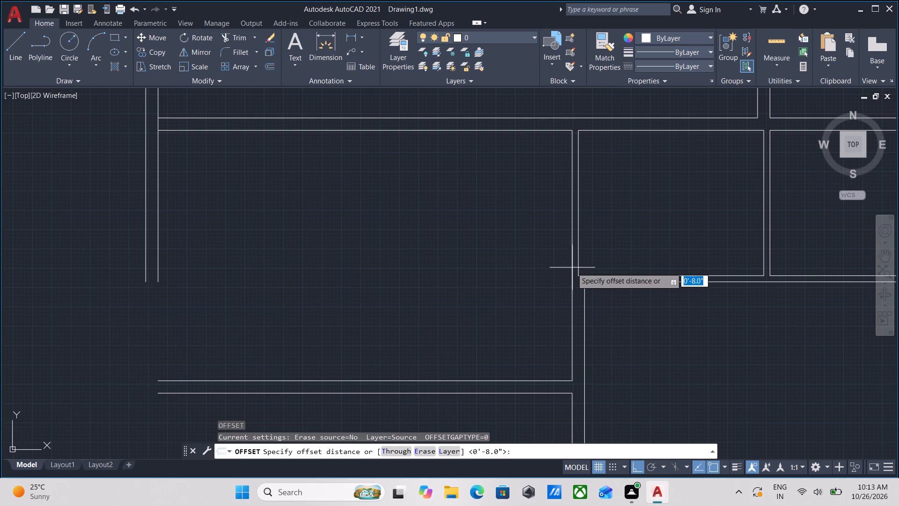
click(571, 275)
click(470, 283)
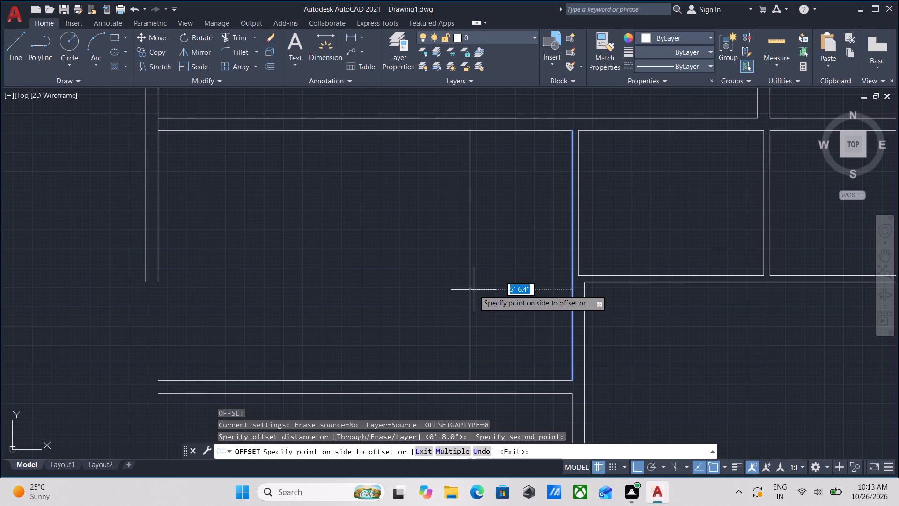
key(6)
key(apostrophe)
key(Return)
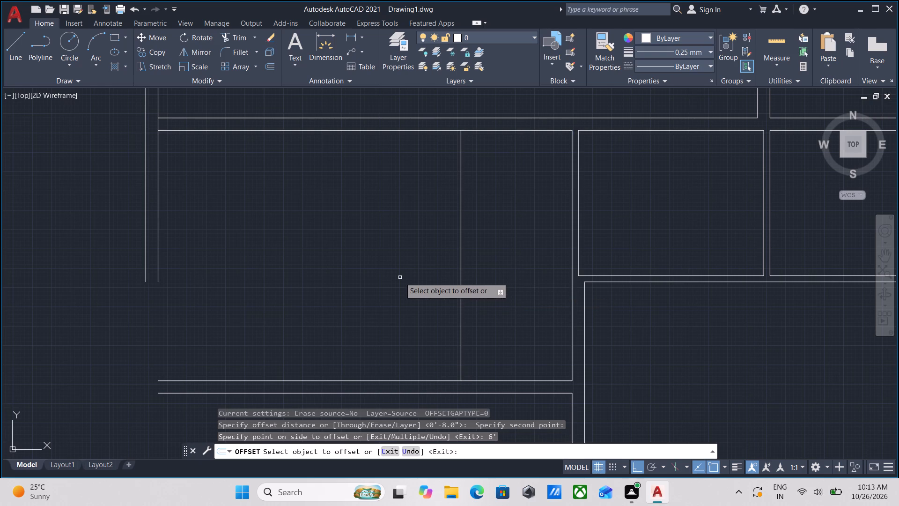
Offset the new partition line 4" west to give the partition its thickness.
click(460, 293)
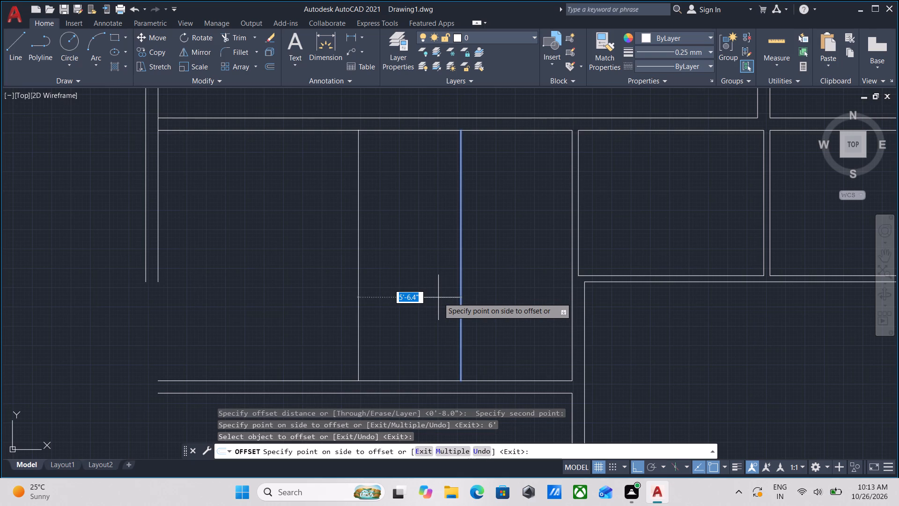
key(4)
key(shift+Return)
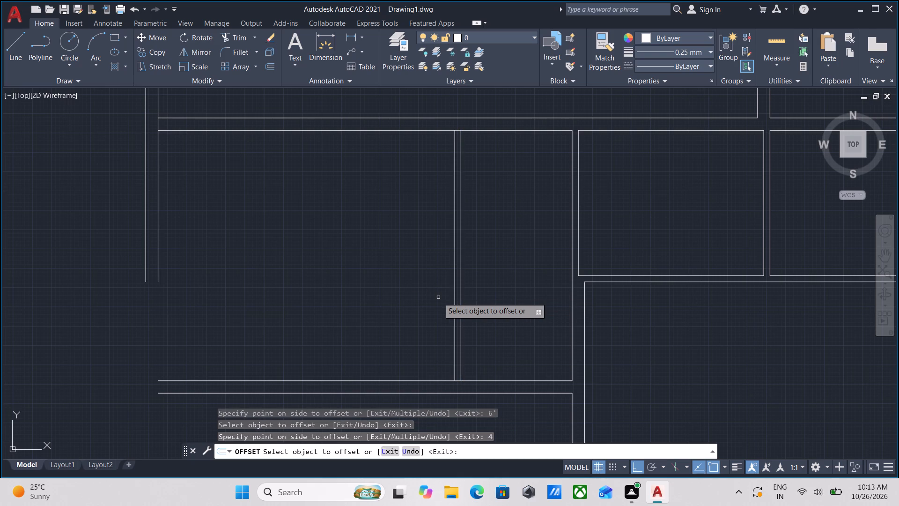
key(Escape)
scroll(364, 299, down, 2)
middle_drag(364, 298, 438, 264)
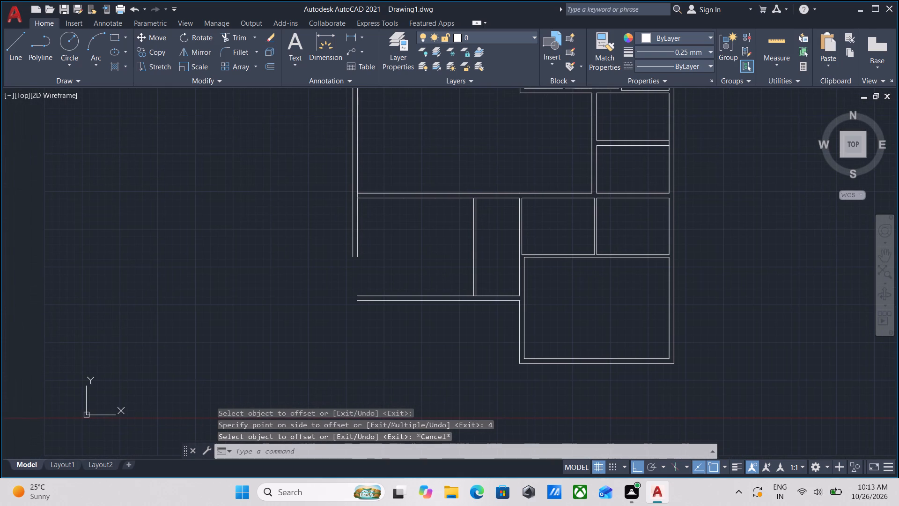
Fillet the inner west wall line with the lower-left room's inner bottom wall line into a square corner.
key(f)
key(Return)
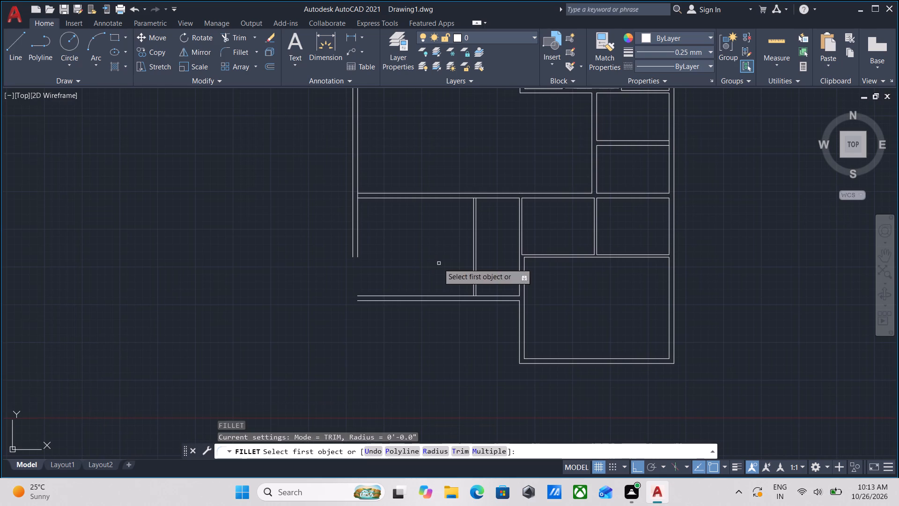
click(360, 242)
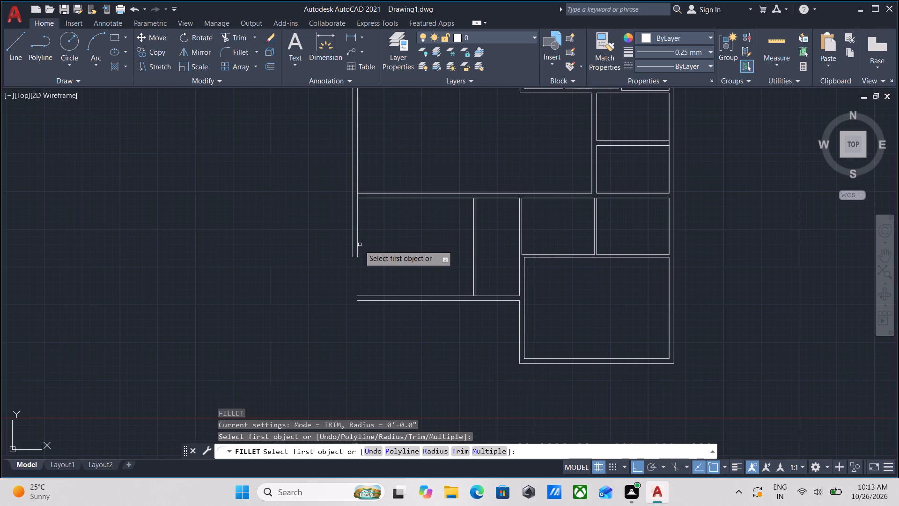
click(358, 248)
click(371, 295)
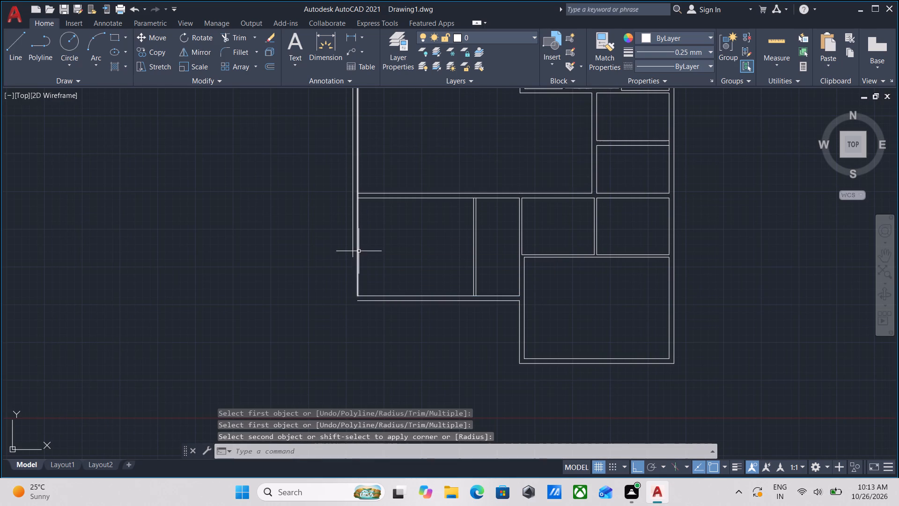
Fillet the outer west wall line with the lower-left room's outer bottom wall line, using repeated Fillet, to close the outer corner.
text(mu)
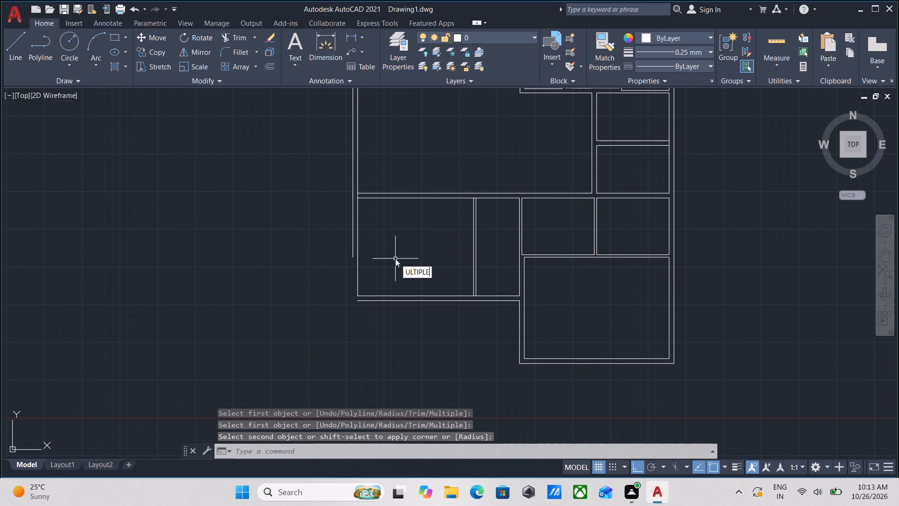
key(Return)
key(f)
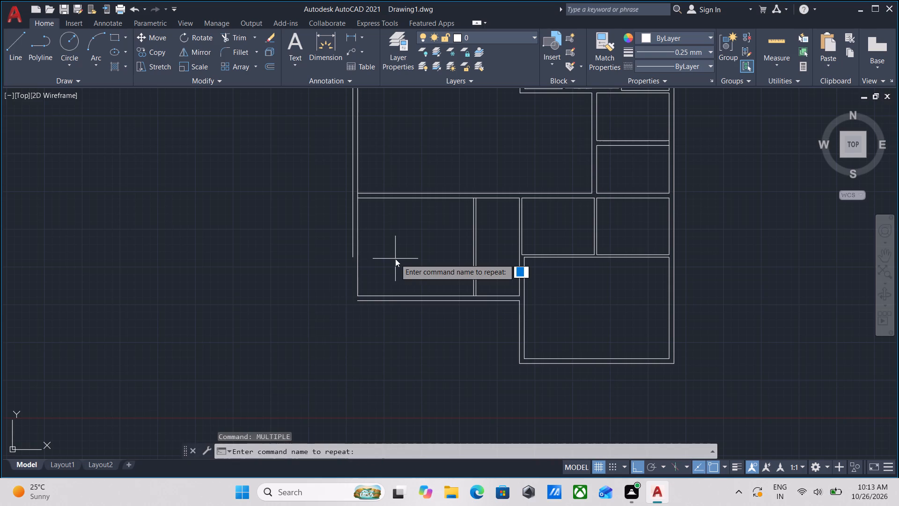
key(Return)
scroll(359, 246, up, 2)
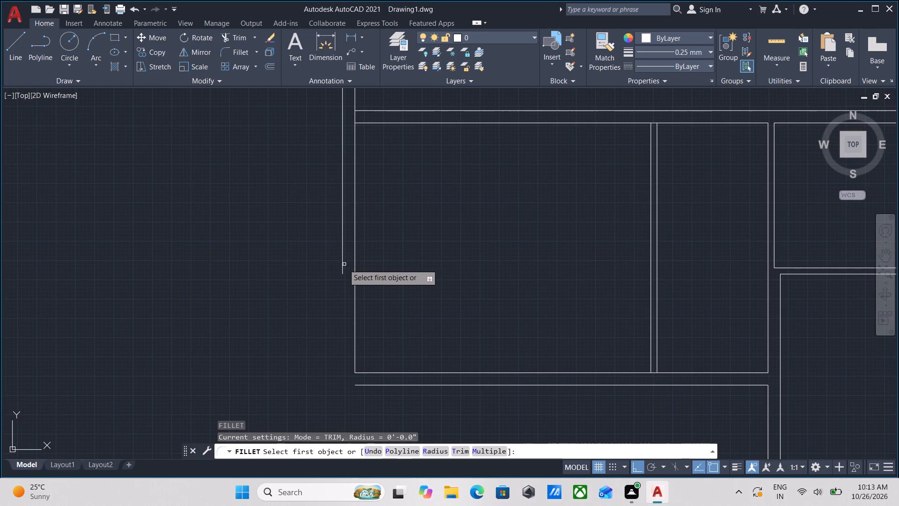
click(341, 268)
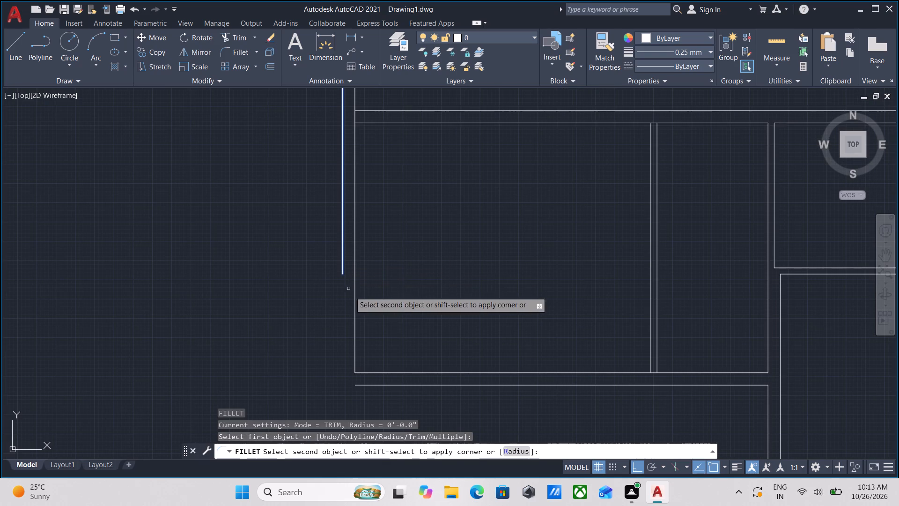
click(380, 386)
scroll(438, 289, down, 3)
middle_drag(438, 289, 433, 312)
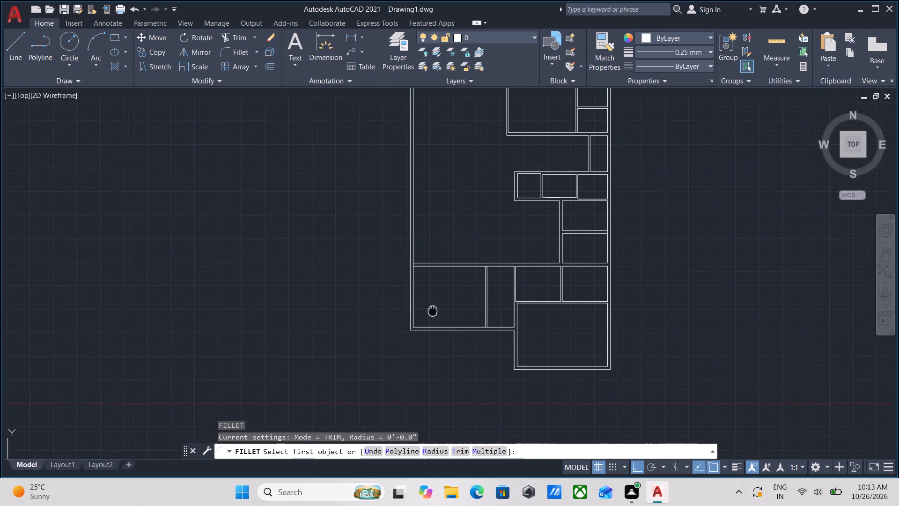
middle_drag(433, 312, 432, 323)
key(Escape)
Examine the closed lower-left corner, the new partition and the overall plan's wall layout.
scroll(482, 349, up, 3)
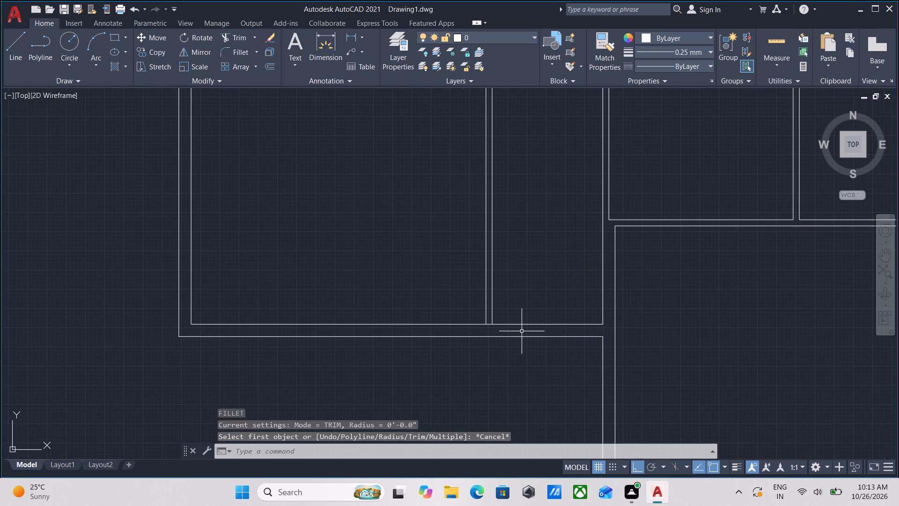
scroll(554, 310, down, 2)
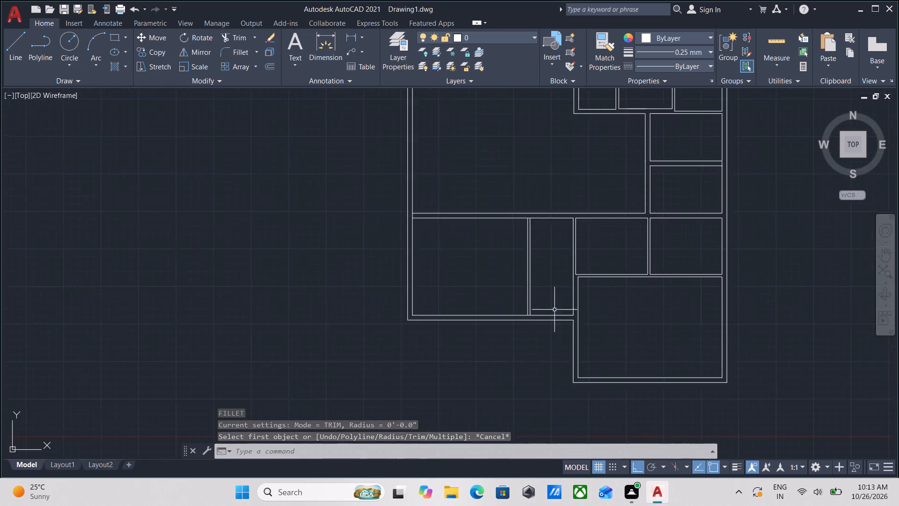
scroll(554, 310, down, 1)
middle_drag(554, 310, 520, 370)
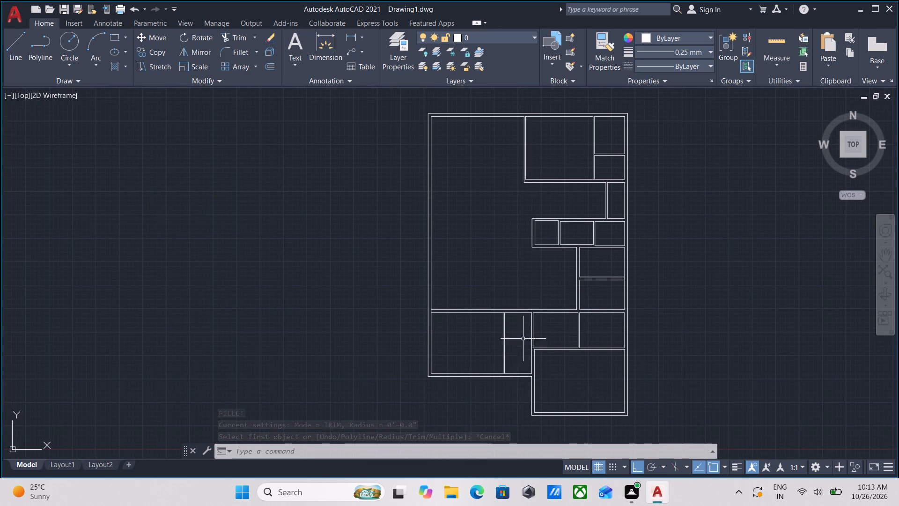
scroll(529, 329, up, 3)
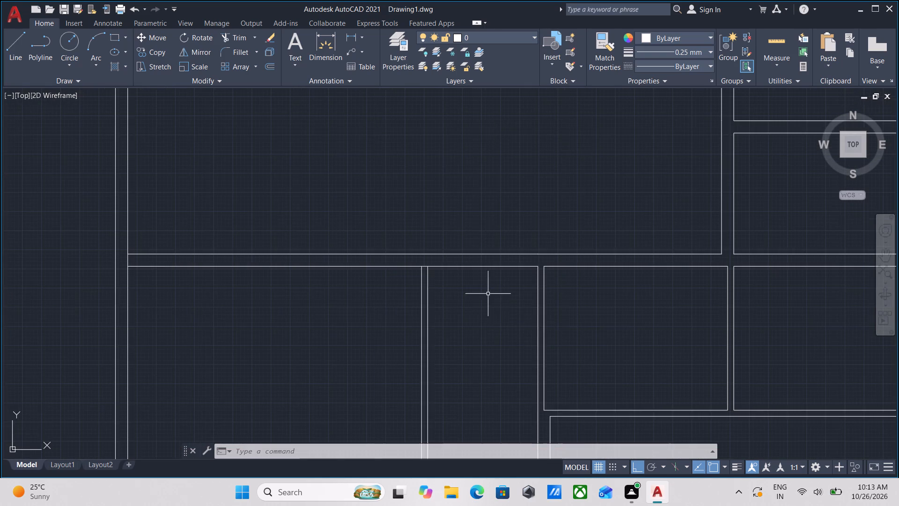
scroll(488, 294, down, 2)
middle_drag(491, 294, 499, 290)
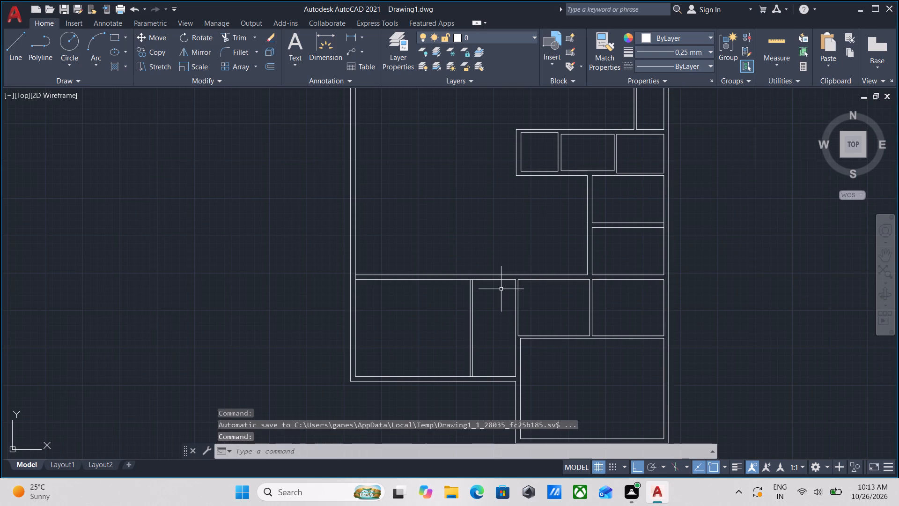
scroll(501, 289, down, 1)
middle_drag(501, 289, 486, 339)
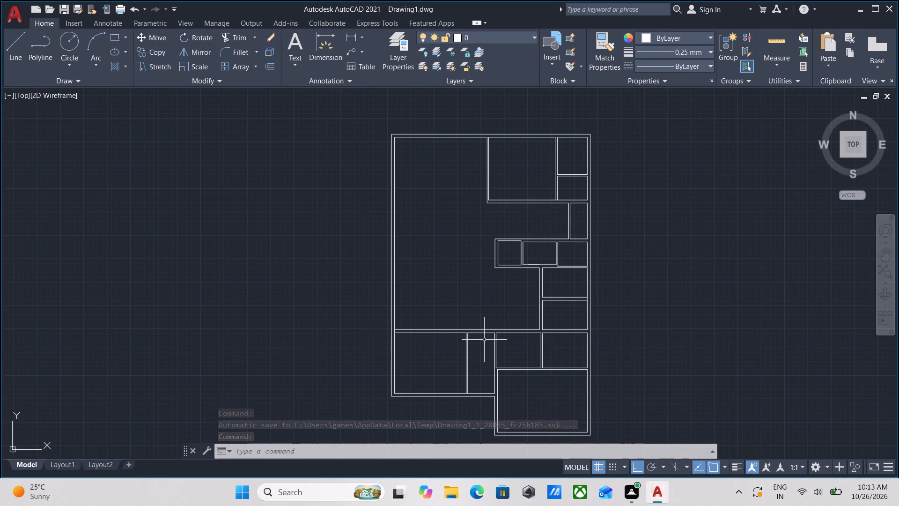
scroll(468, 352, up, 3)
scroll(493, 319, down, 3)
middle_drag(493, 317, 342, 248)
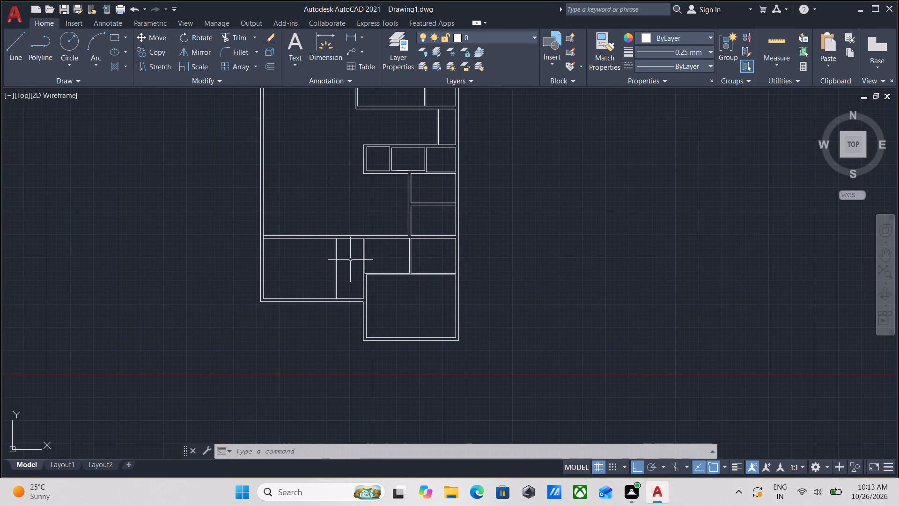
scroll(457, 277, down, 1)
middle_drag(454, 283, 452, 335)
scroll(406, 338, up, 3)
middle_drag(335, 329, 401, 347)
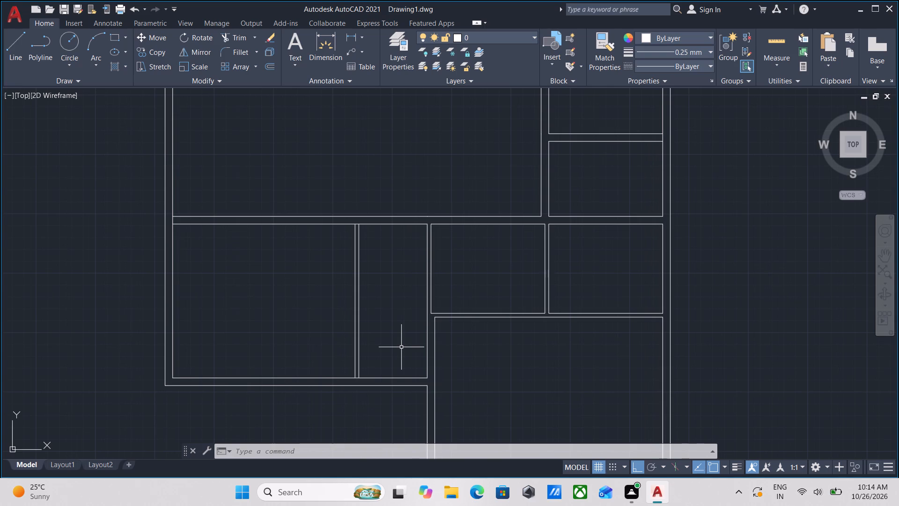
scroll(384, 318, up, 1)
scroll(384, 318, down, 1)
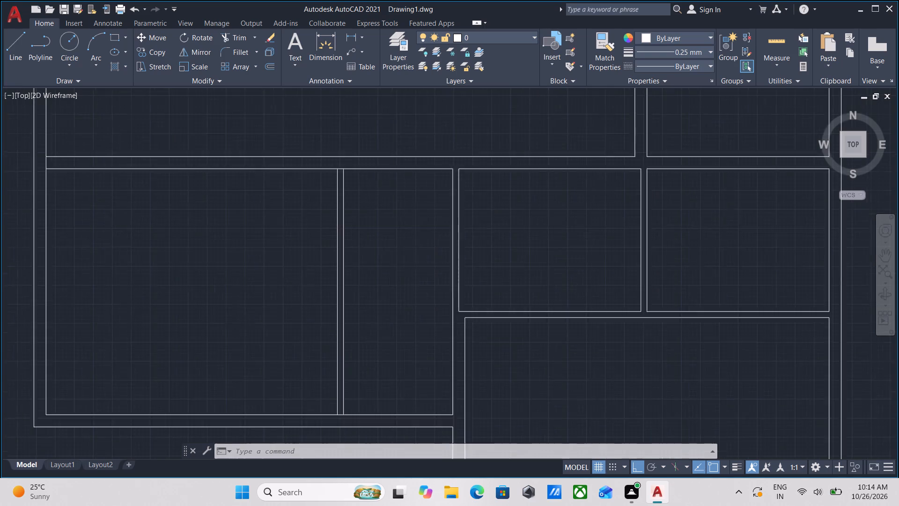
scroll(384, 318, down, 1)
middle_drag(384, 318, 535, 343)
middle_drag(449, 305, 446, 335)
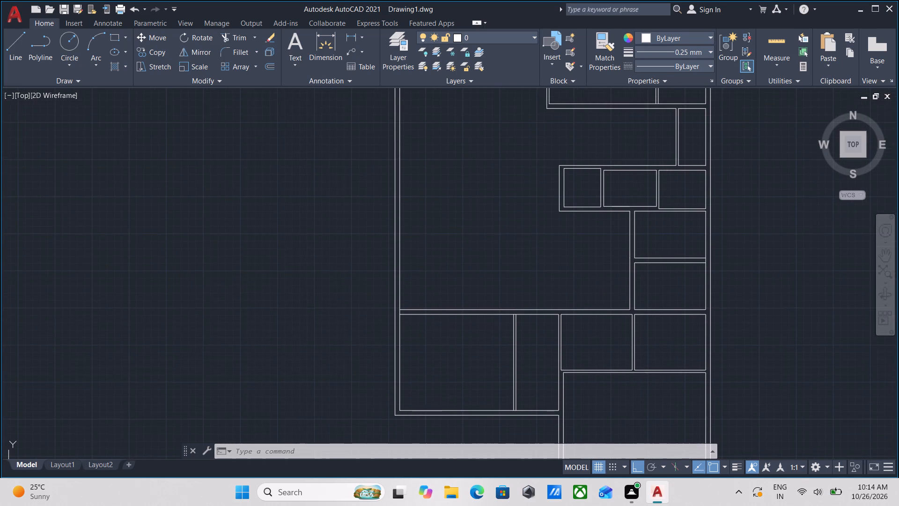
Measure the lower-left room's inside width and depth.
middle_drag(446, 335, 368, 335)
scroll(374, 338, up, 1)
middle_drag(377, 335, 433, 280)
scroll(422, 291, down, 4)
middle_drag(433, 280, 429, 304)
scroll(429, 304, up, 3)
text(mea)
key(Return)
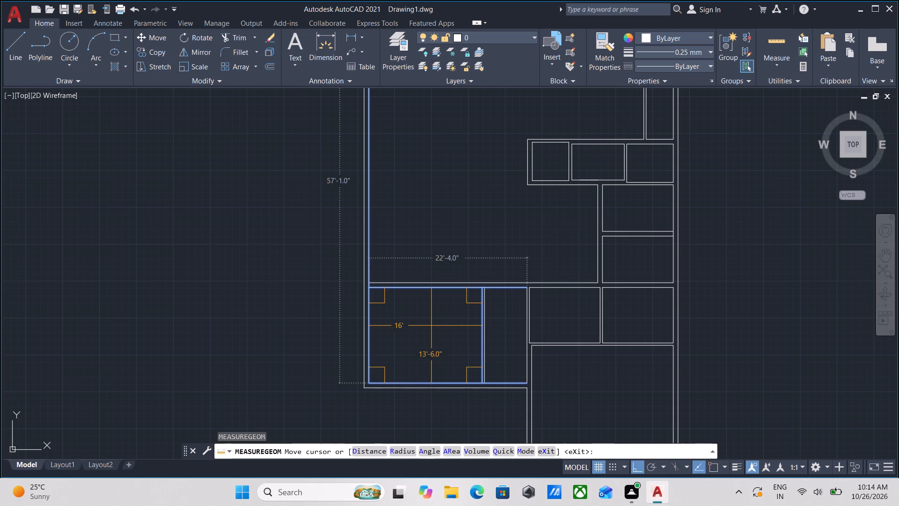
scroll(431, 325, down, 2)
middle_drag(431, 325, 431, 327)
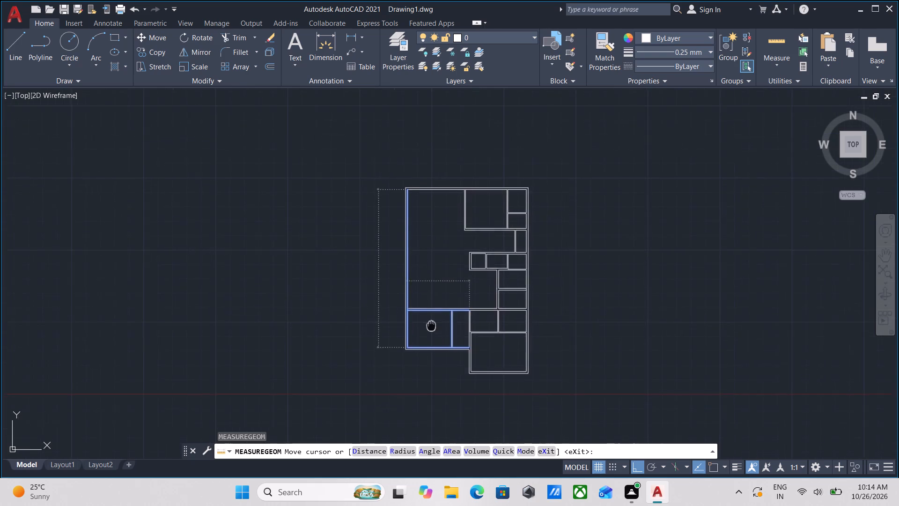
middle_drag(431, 327, 425, 361)
key(Escape)
Extend the two bottom wall lines of the small westernmost room in the middle row west to the west wall's inner line.
scroll(444, 317, up, 3)
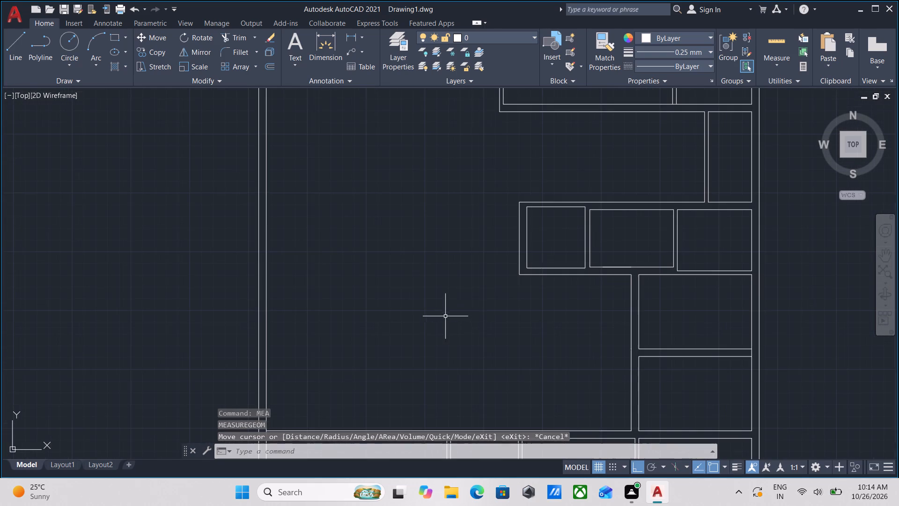
scroll(549, 301, down, 1)
middle_drag(549, 301, 458, 338)
scroll(464, 316, up, 1)
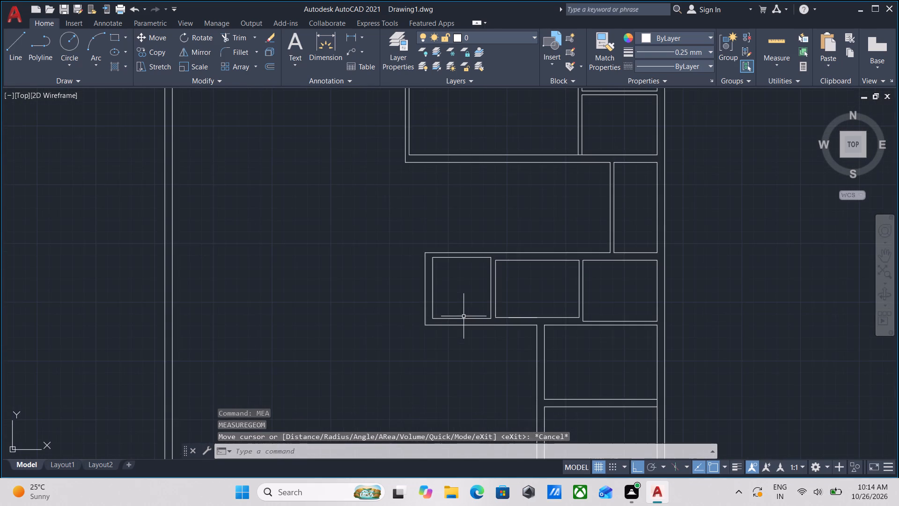
scroll(472, 328, up, 2)
scroll(407, 334, down, 2)
middle_drag(407, 334, 500, 316)
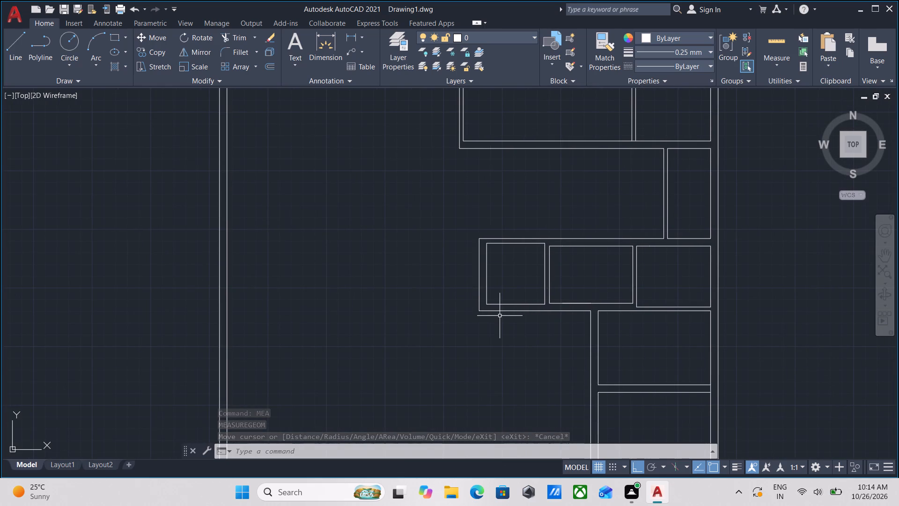
middle_drag(500, 316, 500, 327)
text(ex)
key(Return)
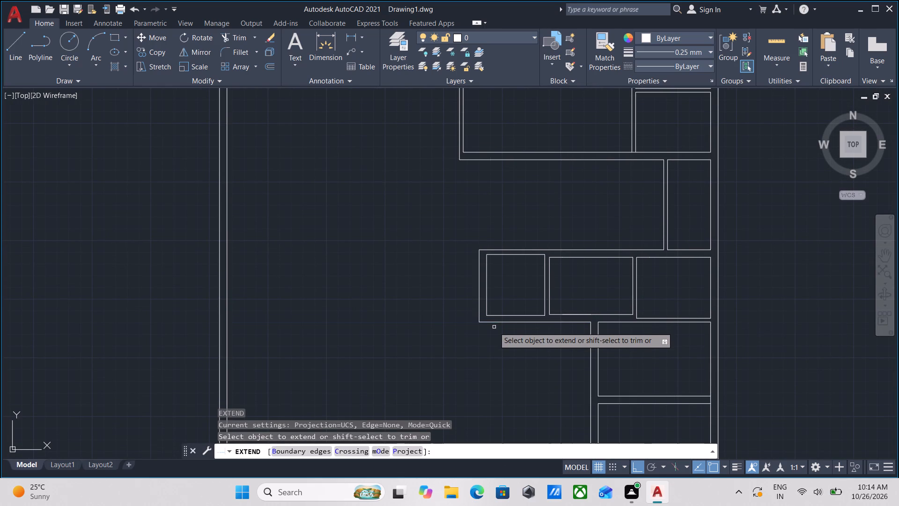
click(496, 324)
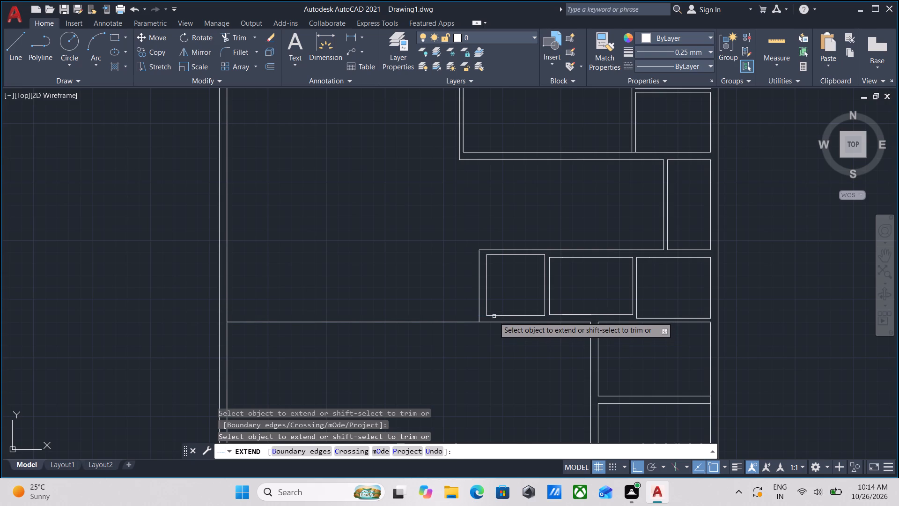
click(495, 316)
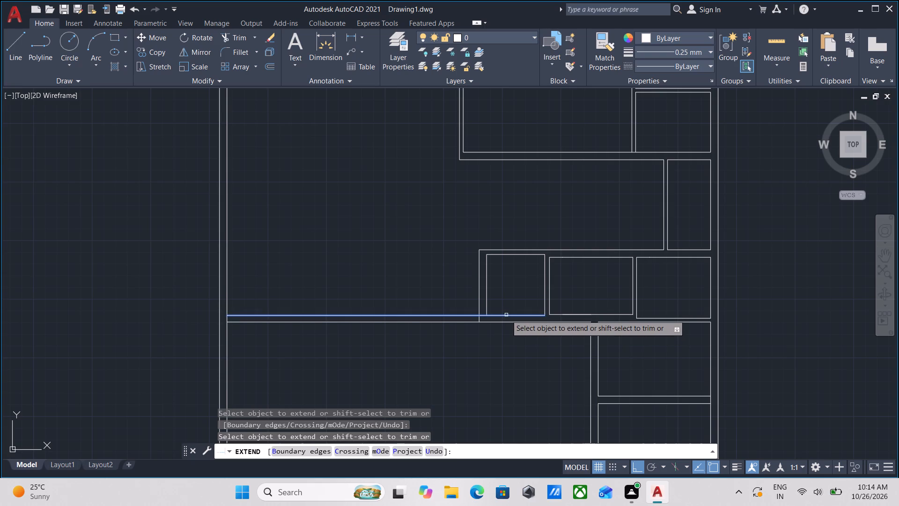
click(506, 315)
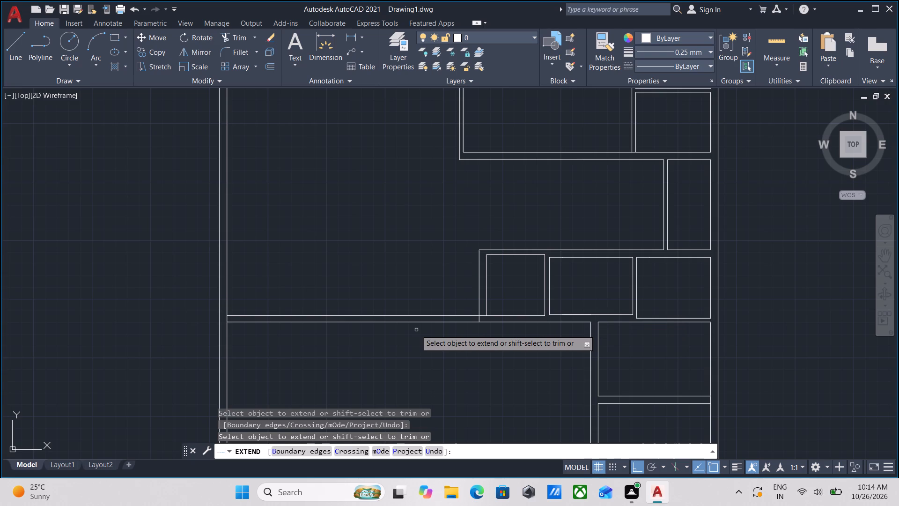
scroll(358, 340, down, 3)
middle_drag(358, 340, 374, 323)
scroll(402, 313, up, 3)
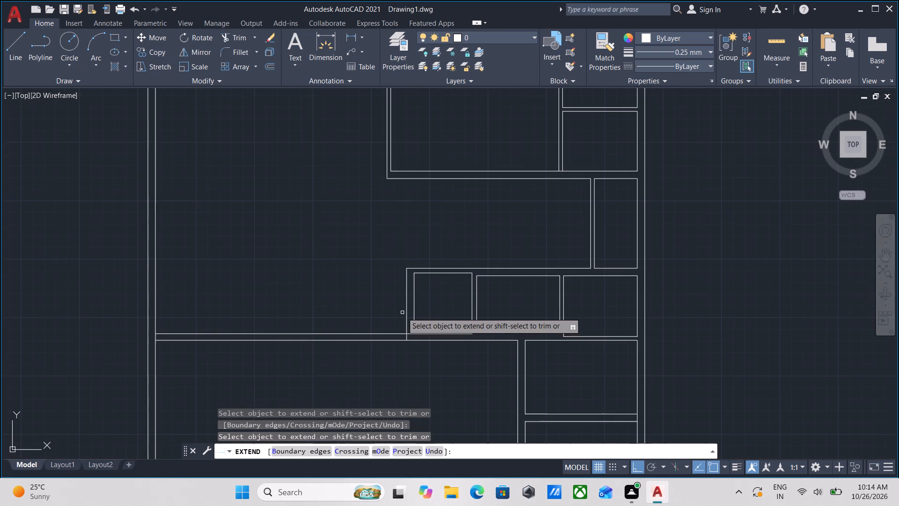
scroll(410, 316, up, 2)
key(Escape)
Trim the west wall's inner line between the two top wall lines of the lower-left room to open that junction.
scroll(310, 333, down, 2)
middle_drag(310, 333, 364, 300)
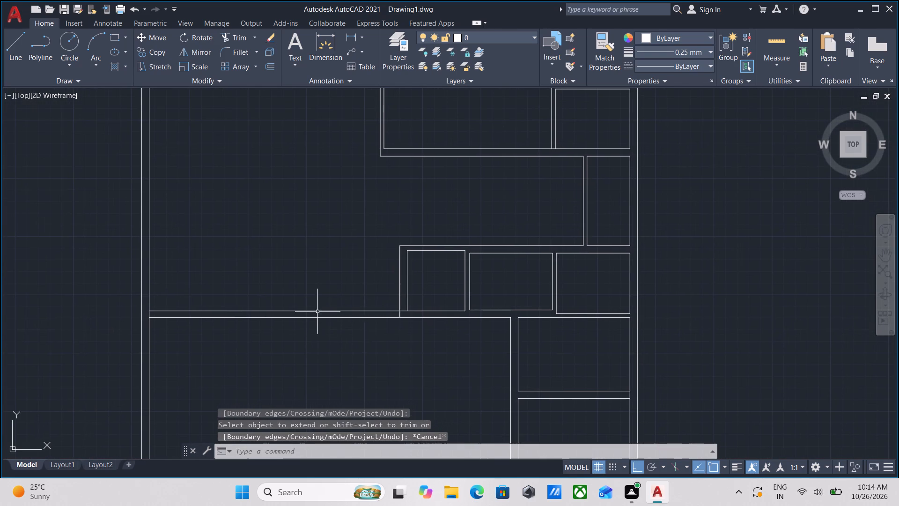
scroll(281, 307, down, 2)
scroll(302, 316, up, 2)
middle_drag(246, 312, 440, 284)
scroll(453, 292, down, 2)
middle_drag(453, 292, 473, 267)
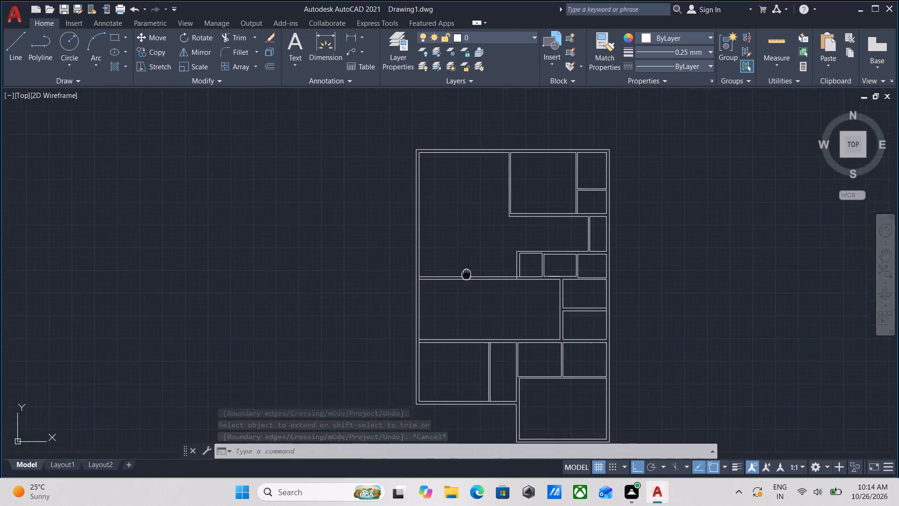
middle_drag(473, 267, 483, 255)
scroll(459, 317, up, 3)
middle_drag(448, 323, 455, 329)
text(tr)
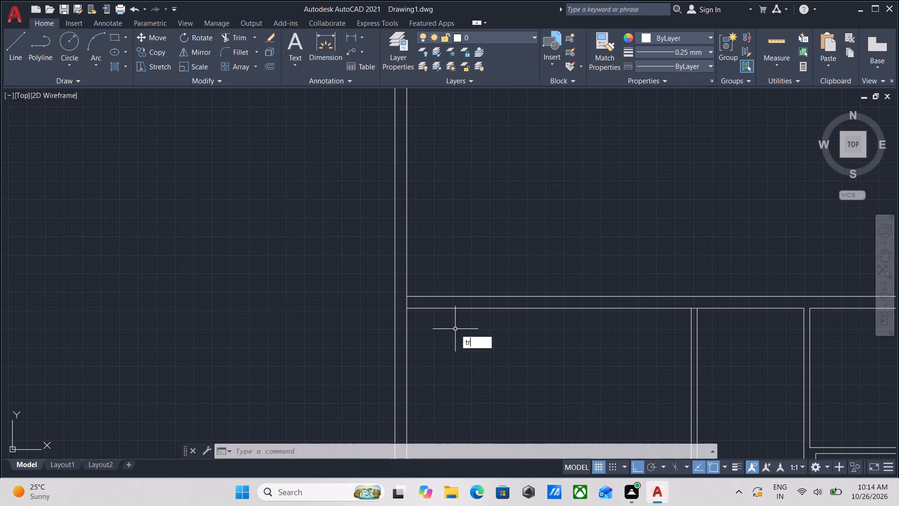
key(Return)
scroll(365, 310, up, 3)
click(533, 293)
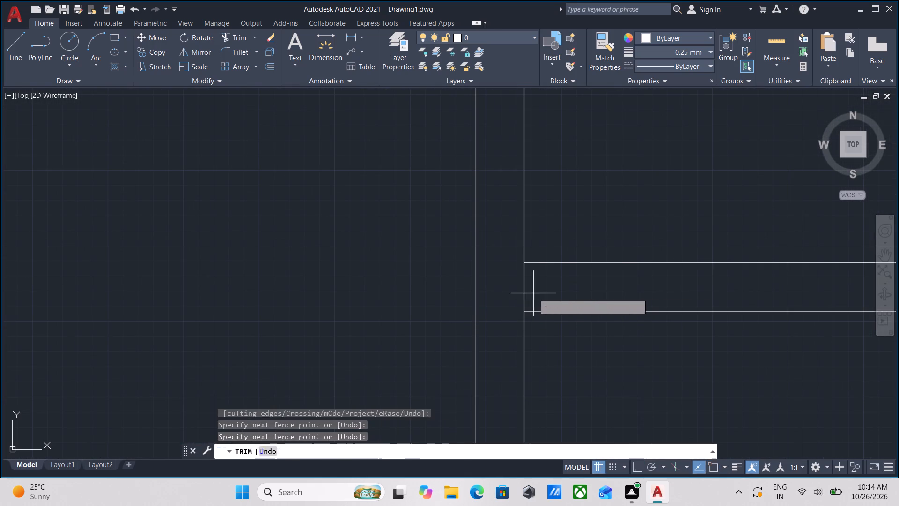
click(515, 295)
scroll(532, 284, down, 6)
middle_drag(587, 204, 508, 334)
scroll(496, 268, up, 2)
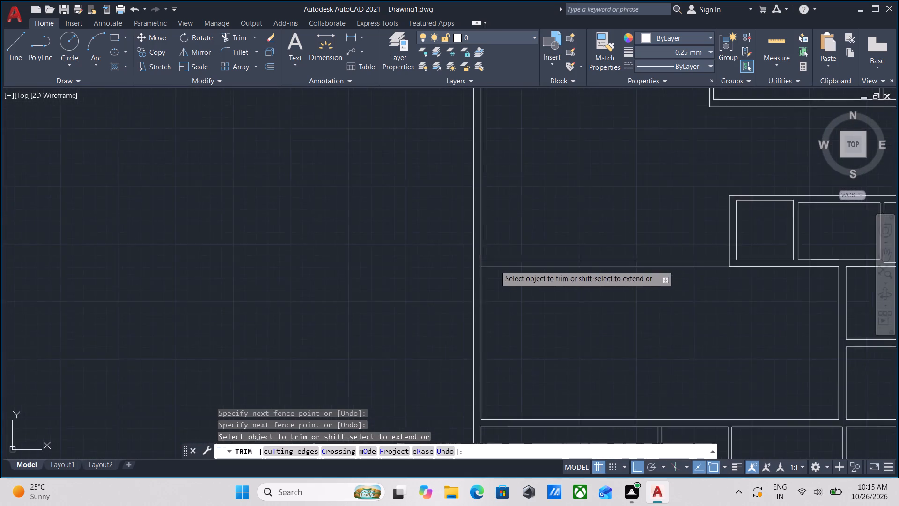
scroll(478, 263, up, 3)
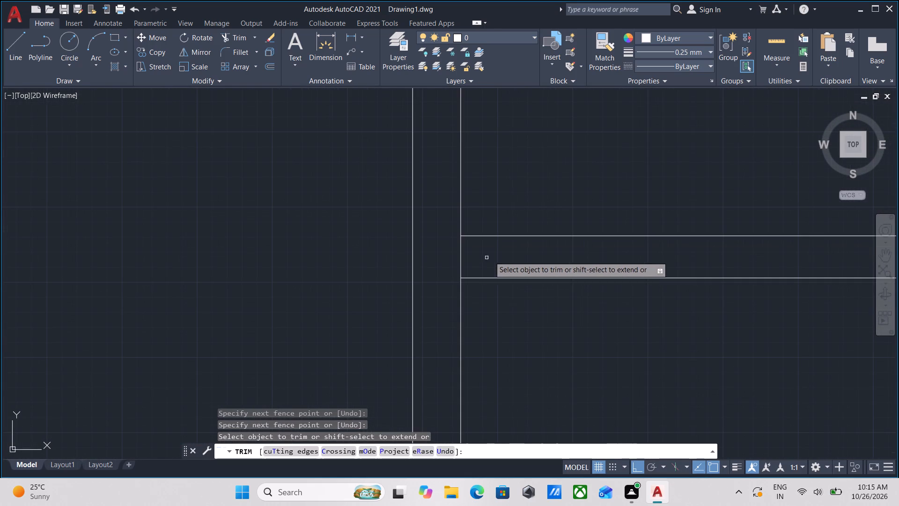
scroll(493, 254, down, 2)
middle_drag(493, 254, 383, 298)
key(Escape)
Extend the upper line of the cross wall above the large middle-left room to the west wall's outer line.
text(ex)
key(Return)
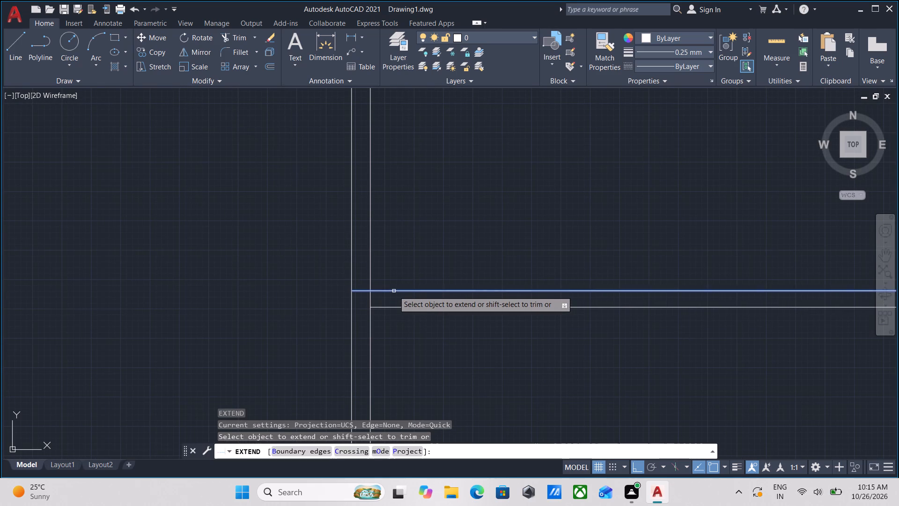
click(394, 291)
scroll(436, 327, down, 4)
middle_drag(436, 327, 308, 267)
key(Escape)
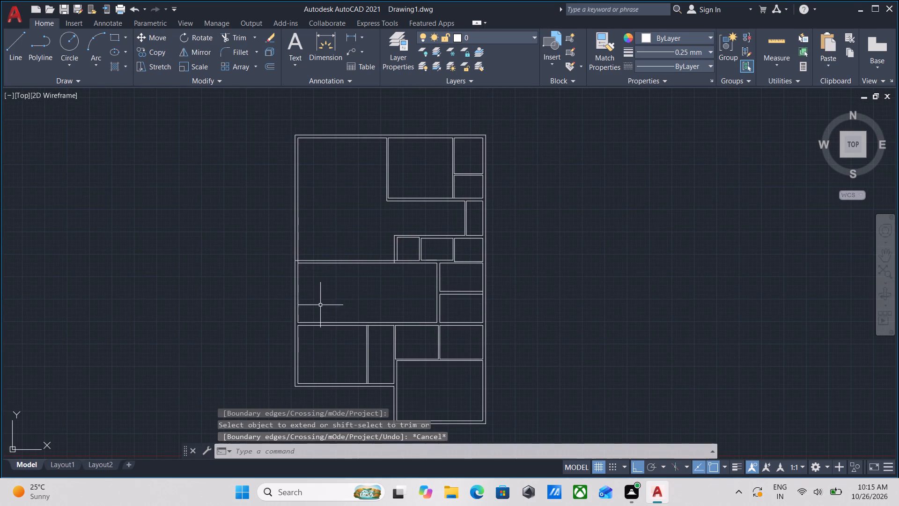
Trim the west wall's inner line between the two lines of the cross wall above the middle-left room.
scroll(316, 307, up, 2)
scroll(291, 295, down, 2)
middle_drag(291, 295, 306, 282)
scroll(316, 251, up, 3)
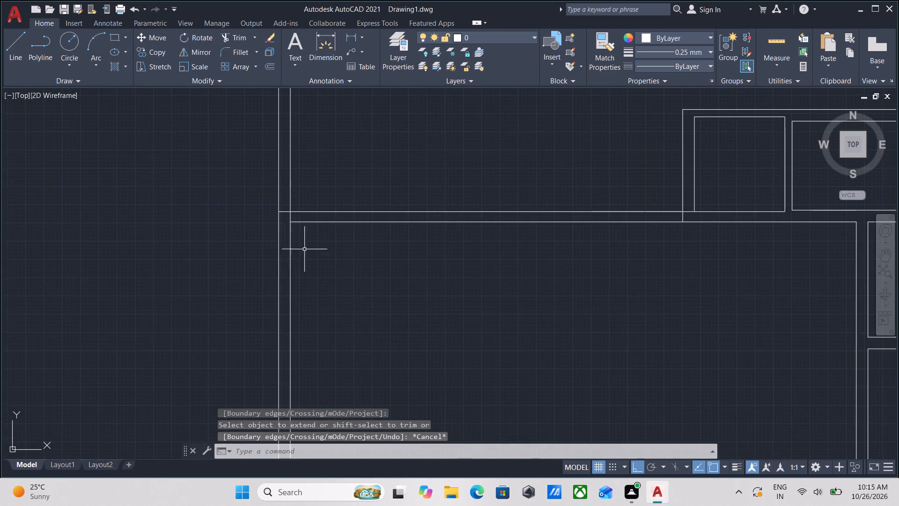
scroll(342, 257, down, 1)
middle_drag(342, 257, 325, 296)
text(tr)
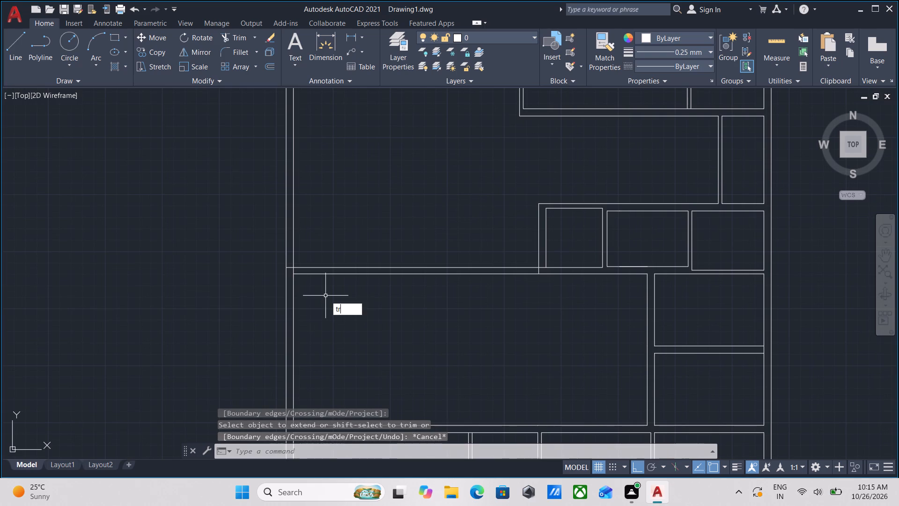
key(Return)
scroll(297, 270, up, 3)
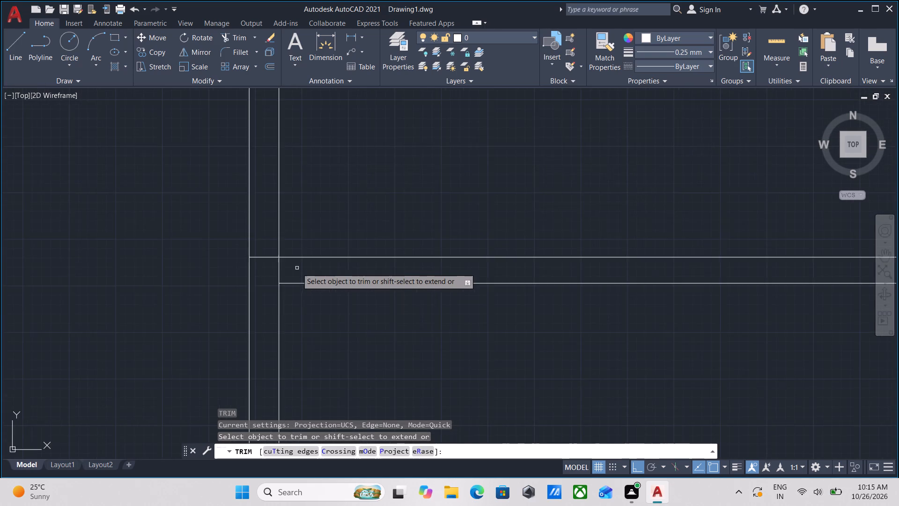
scroll(296, 268, up, 1)
click(294, 273)
click(252, 280)
key(Escape)
scroll(265, 275, down, 4)
scroll(342, 346, down, 1)
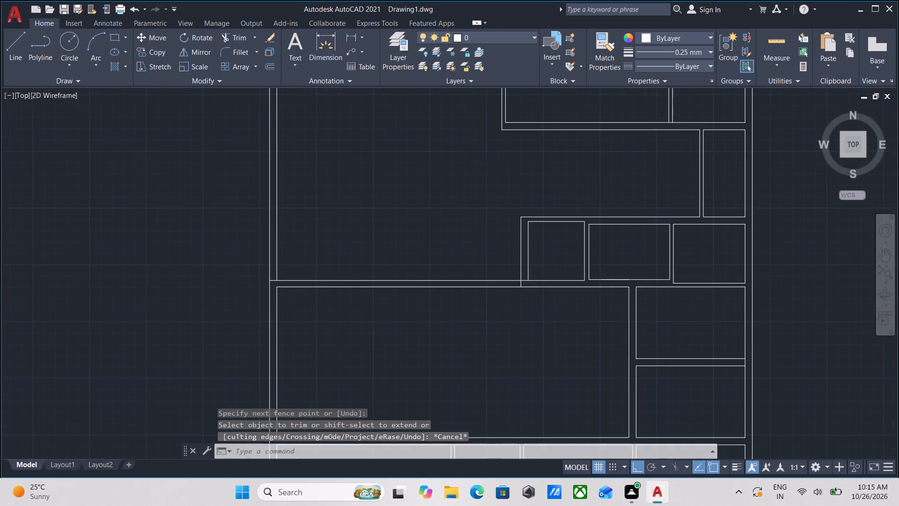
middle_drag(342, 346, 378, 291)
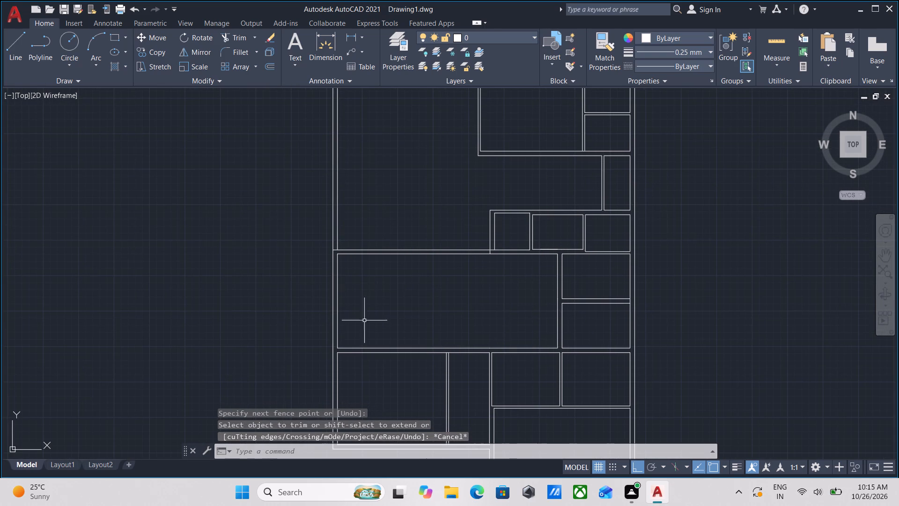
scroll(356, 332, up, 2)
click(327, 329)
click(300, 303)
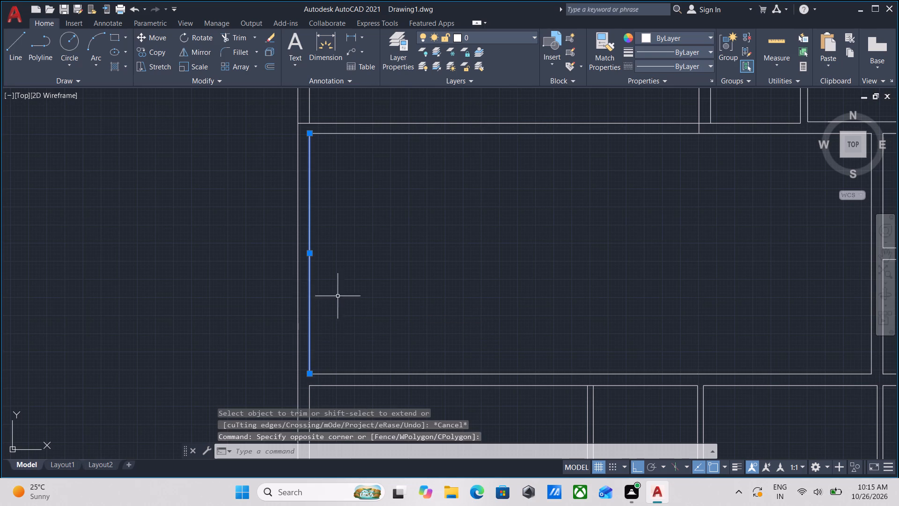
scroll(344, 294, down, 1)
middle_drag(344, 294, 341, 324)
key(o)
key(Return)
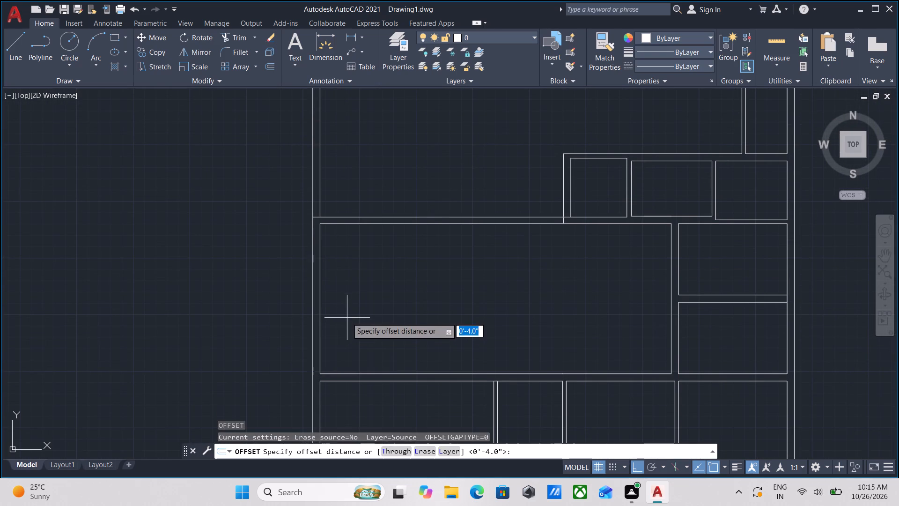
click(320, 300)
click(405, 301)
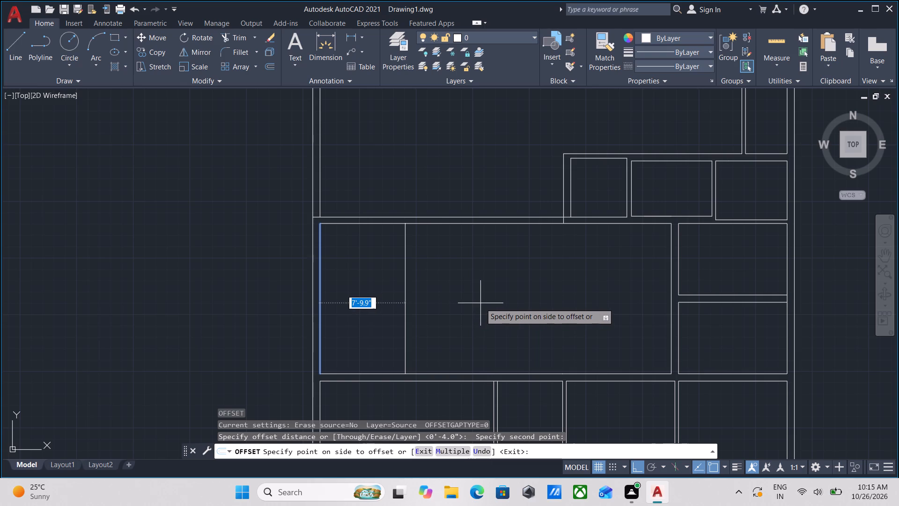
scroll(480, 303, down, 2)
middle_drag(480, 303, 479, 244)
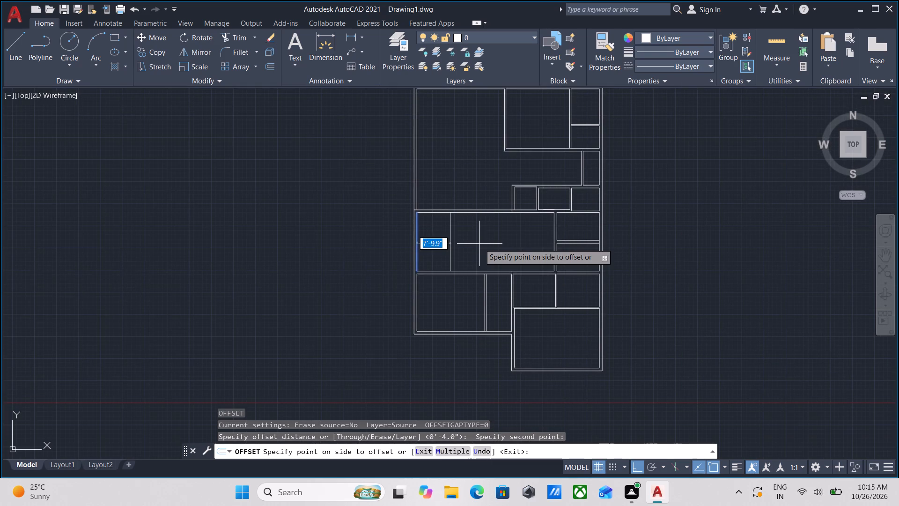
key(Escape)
Examine the overall plan around the middle-left room and the partition in the row below it.
scroll(494, 301, up, 3)
middle_drag(479, 279, 471, 340)
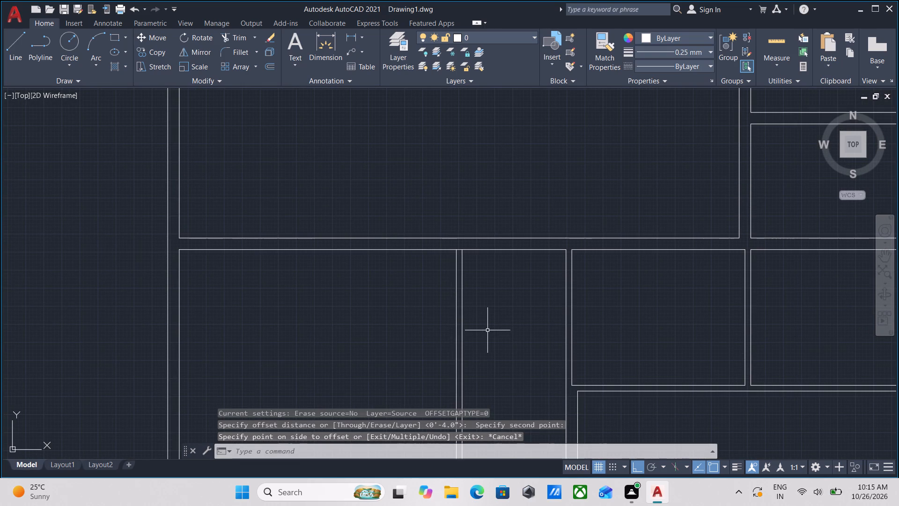
scroll(433, 273, down, 2)
middle_drag(433, 273, 419, 324)
scroll(417, 271, down, 1)
middle_drag(417, 271, 410, 310)
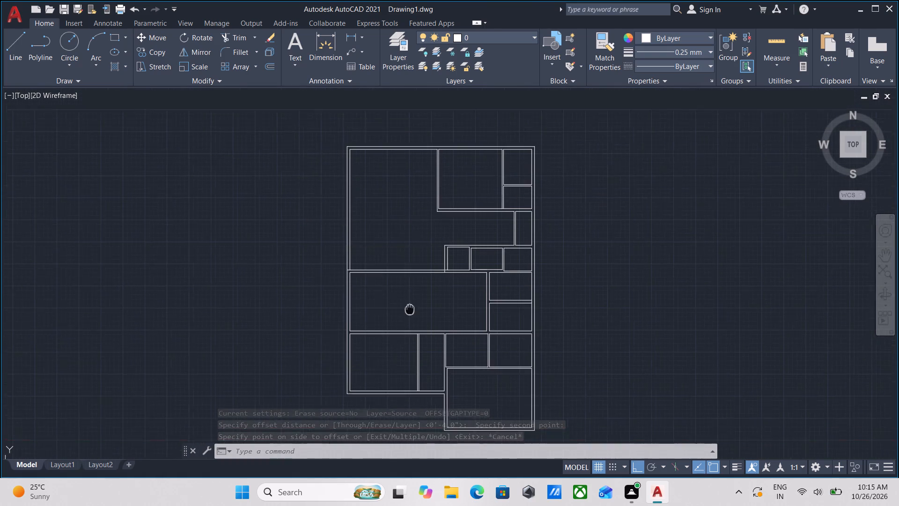
middle_drag(410, 310, 406, 326)
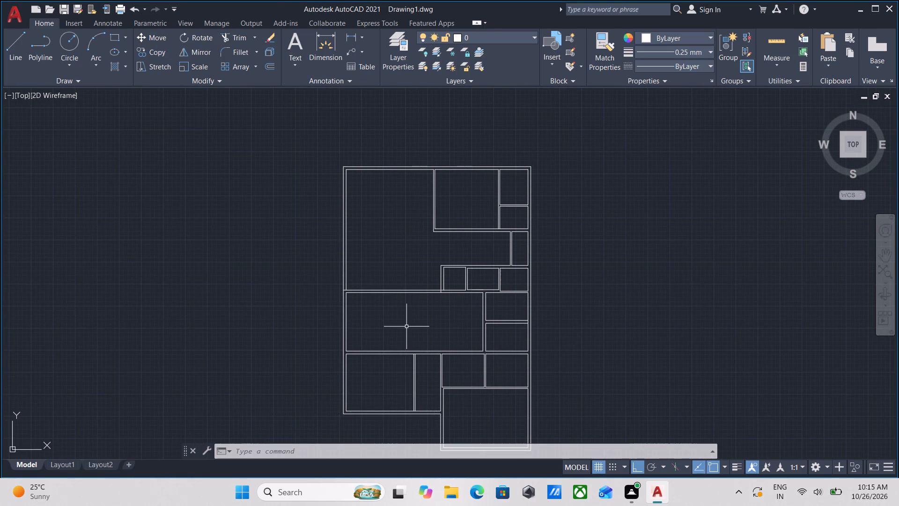
scroll(416, 316, up, 1)
scroll(416, 316, down, 1)
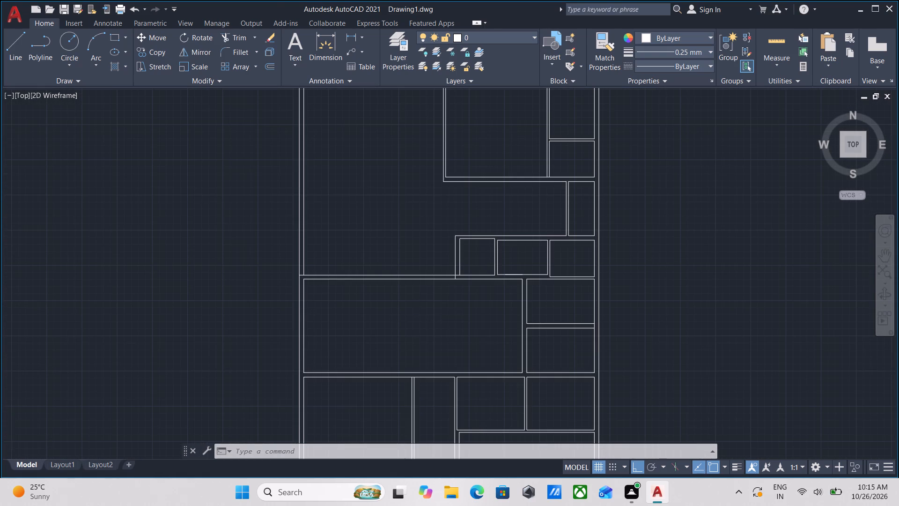
middle_drag(416, 316, 416, 326)
Extend both lines of the lower-left partition north across the middle-left room to the cross wall's upper line.
scroll(416, 368, up, 3)
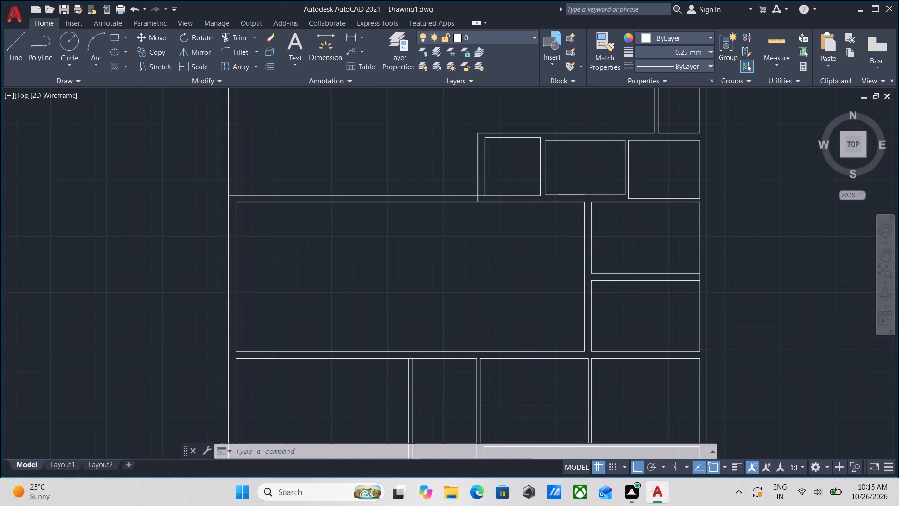
key(e)
key(x)
key(Return)
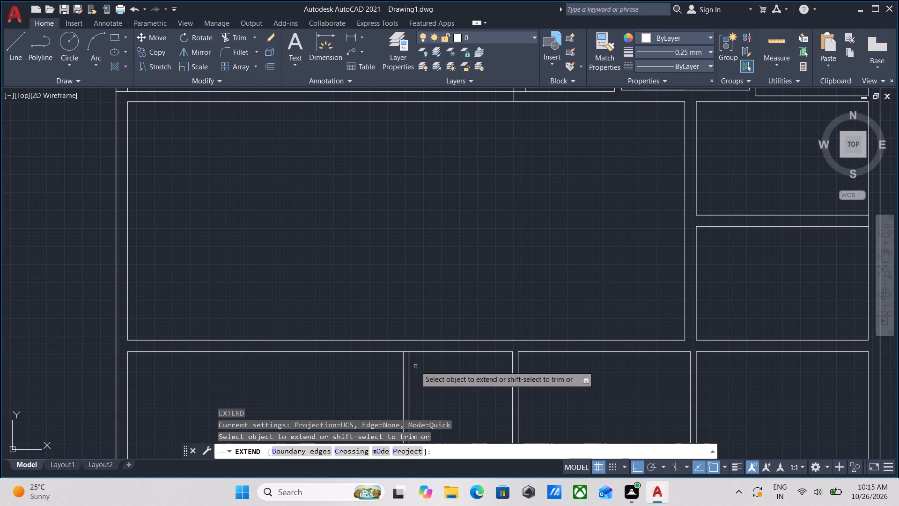
click(410, 370)
click(405, 373)
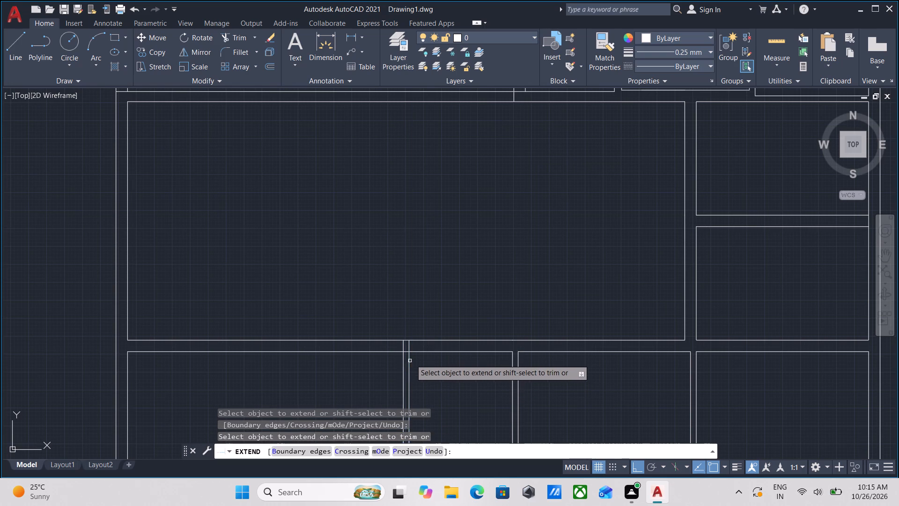
click(409, 346)
scroll(428, 315, down, 2)
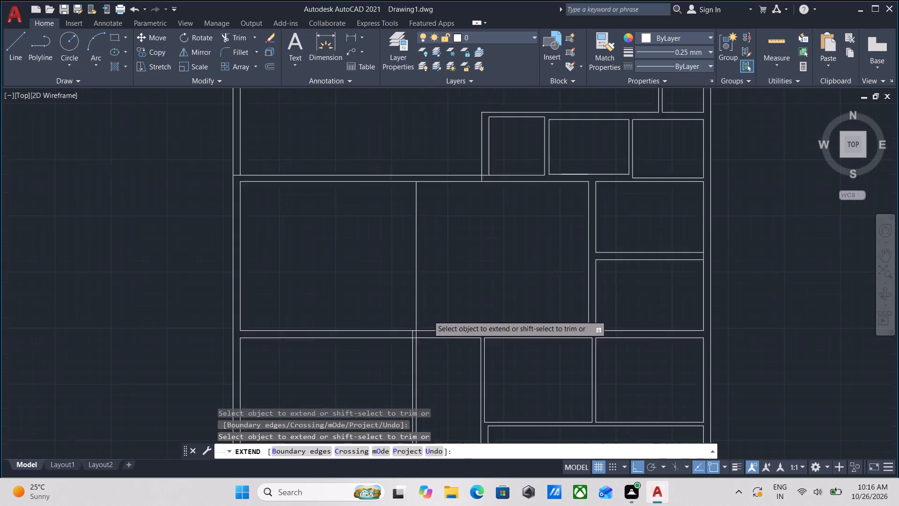
middle_drag(428, 315, 424, 340)
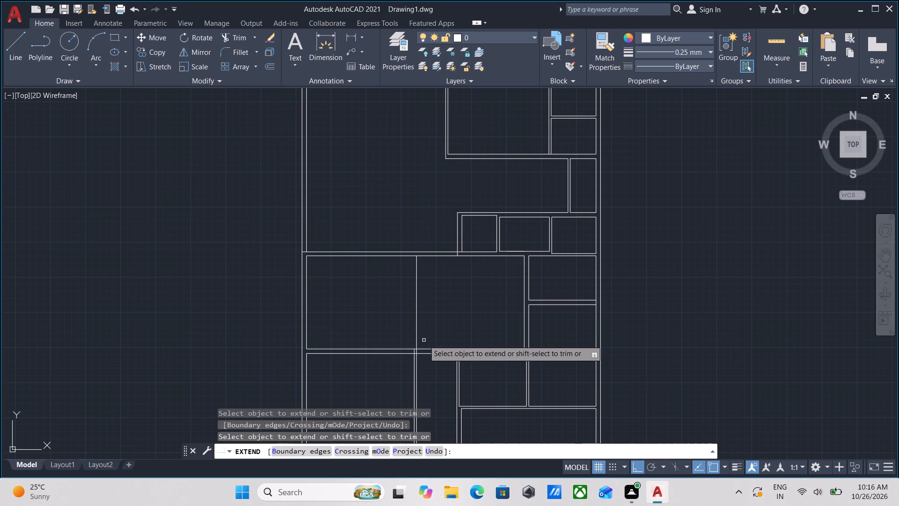
scroll(401, 389, up, 1)
click(420, 348)
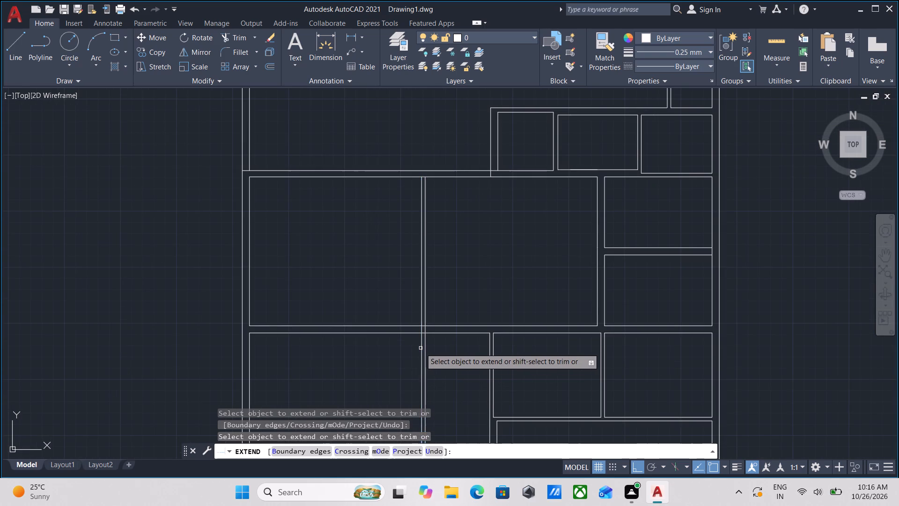
click(422, 214)
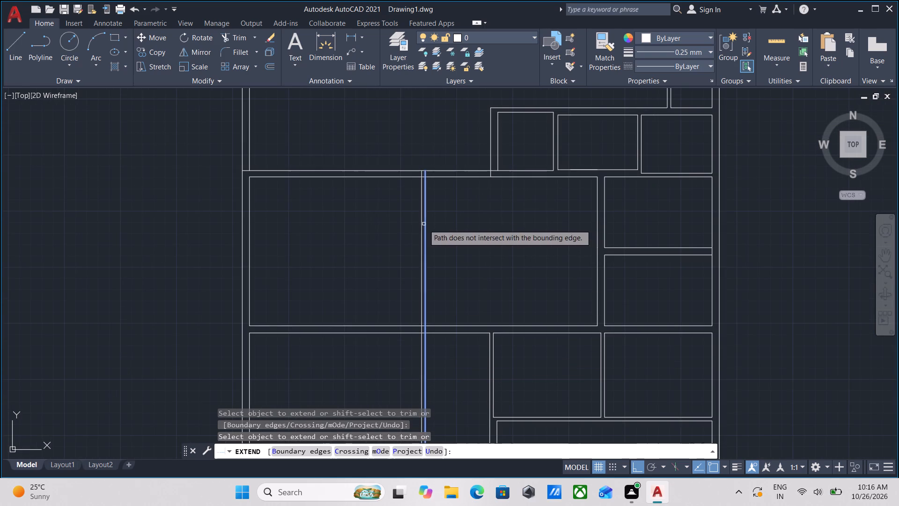
click(425, 228)
middle_drag(433, 222, 429, 267)
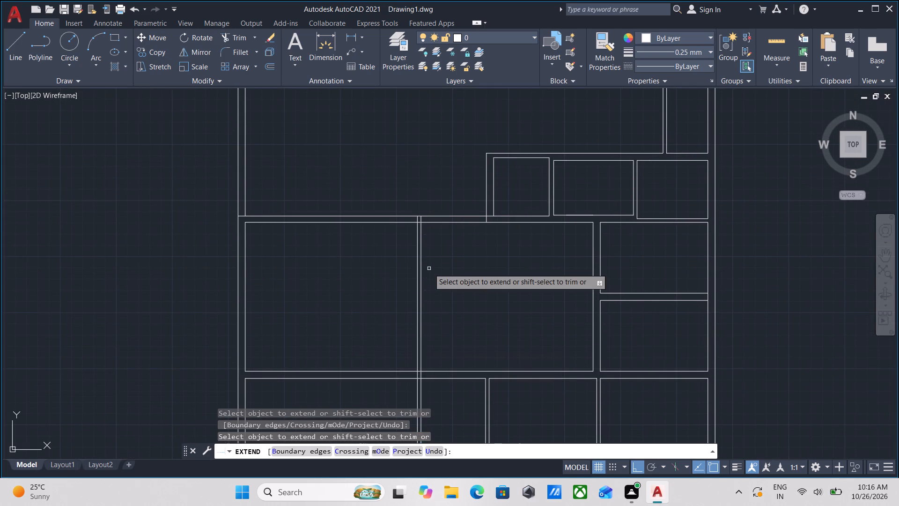
key(Escape)
Select the two extended partition lines and open the list of loadable linetypes from the Linetype Manager.
click(451, 305)
click(390, 270)
scroll(399, 265, down, 2)
middle_drag(399, 265, 366, 283)
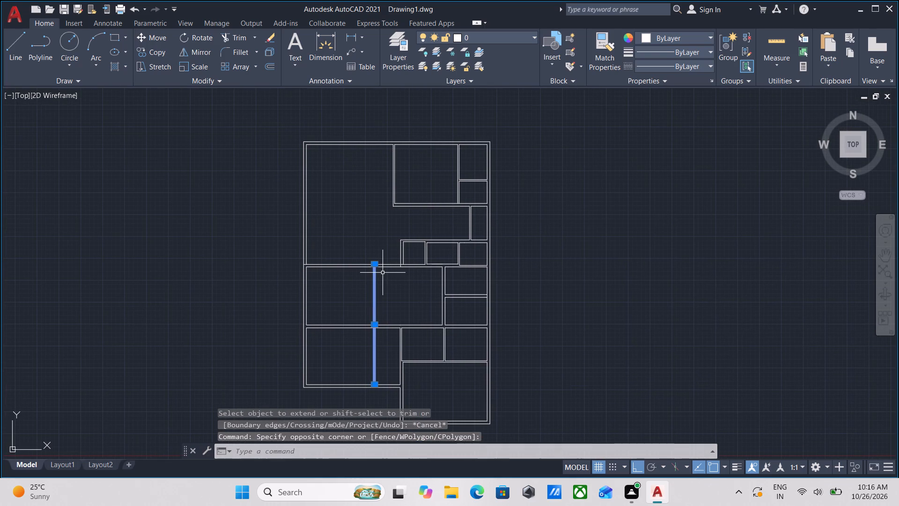
click(706, 66)
click(660, 124)
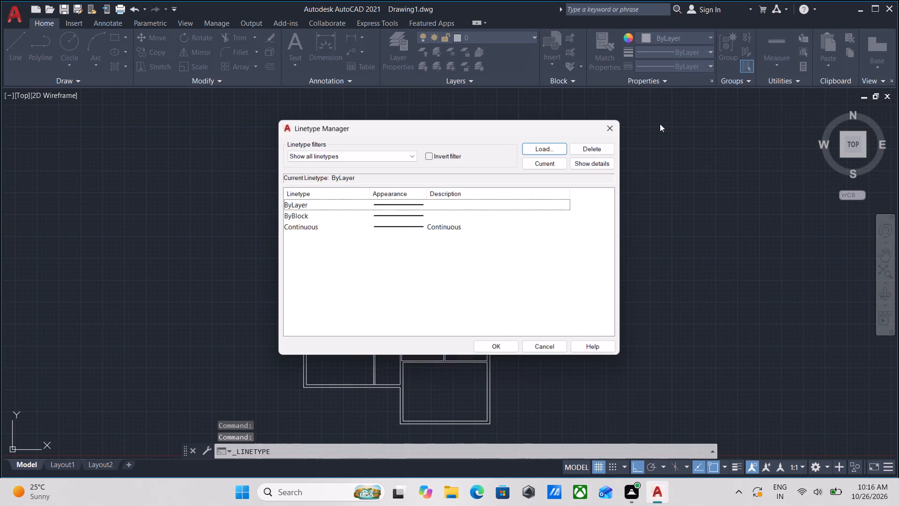
click(549, 145)
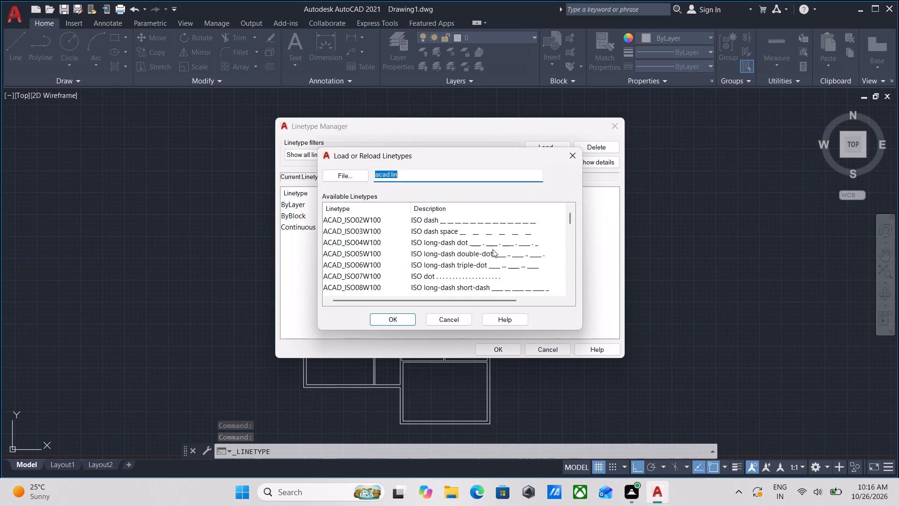
Examine the available linetypes in acad.lin, comparing the ISO dash, dashed, dot, hidden and phantom patterns.
scroll(472, 226, down, 4)
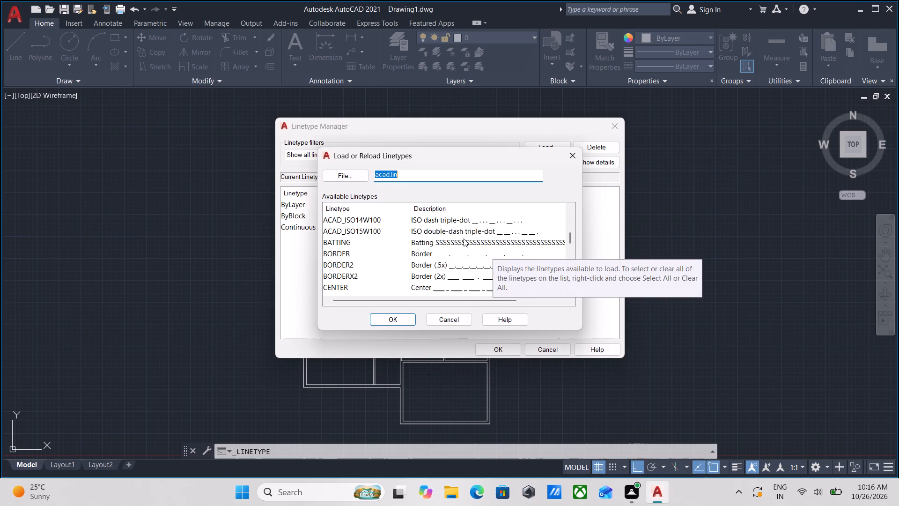
scroll(456, 275, down, 5)
scroll(472, 251, up, 2)
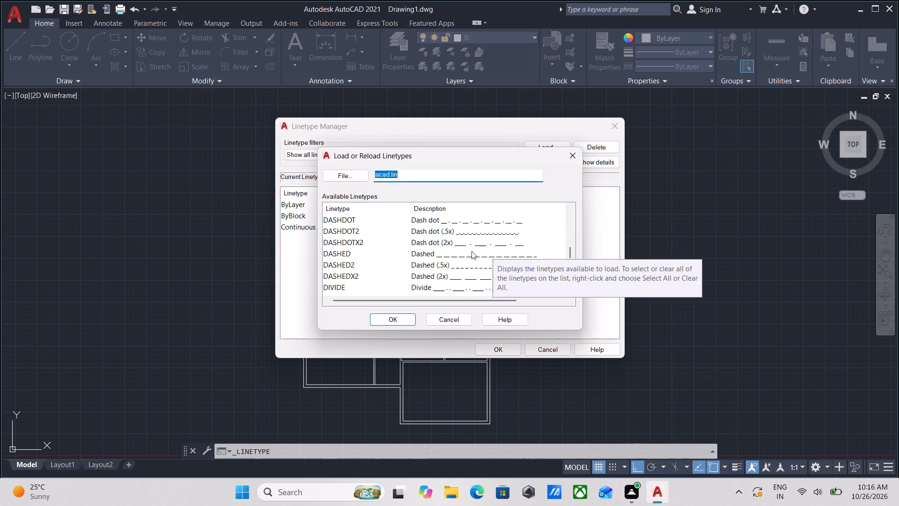
scroll(452, 264, down, 7)
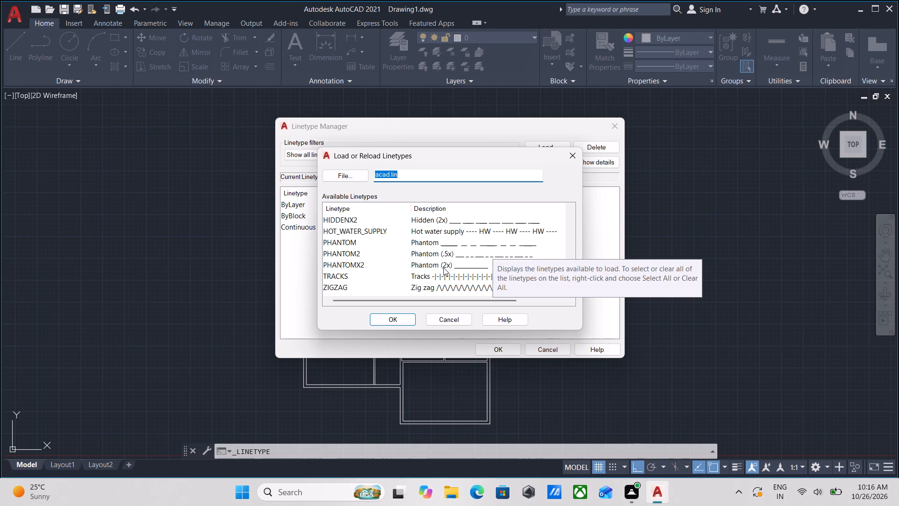
scroll(451, 258, up, 4)
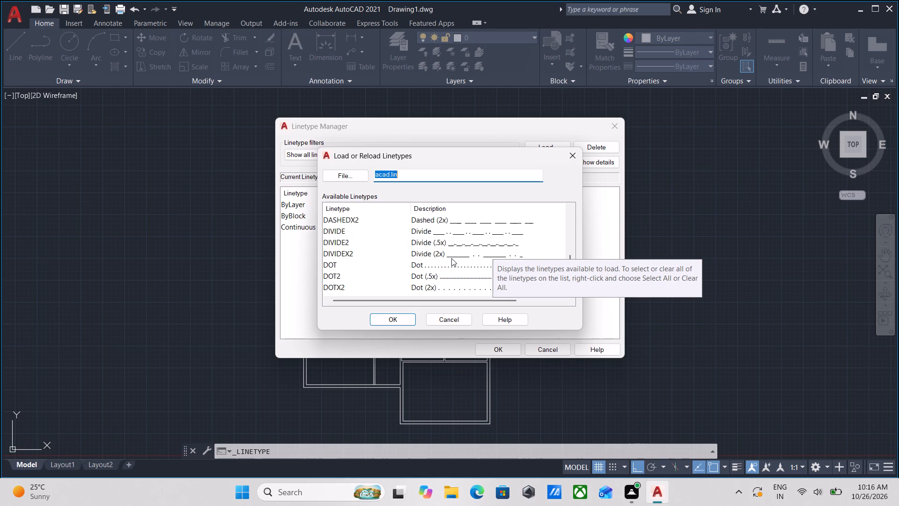
scroll(451, 258, down, 2)
scroll(451, 258, up, 2)
scroll(451, 258, down, 4)
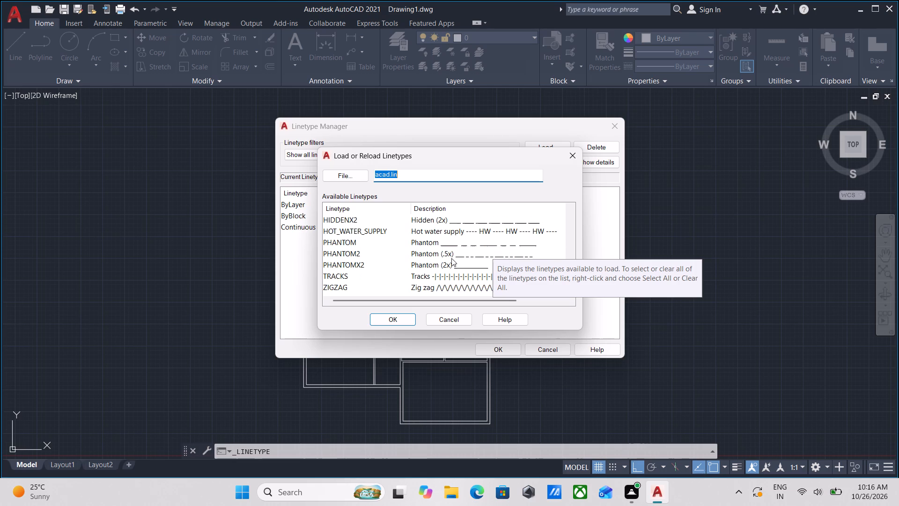
scroll(473, 245, down, 2)
scroll(462, 253, up, 2)
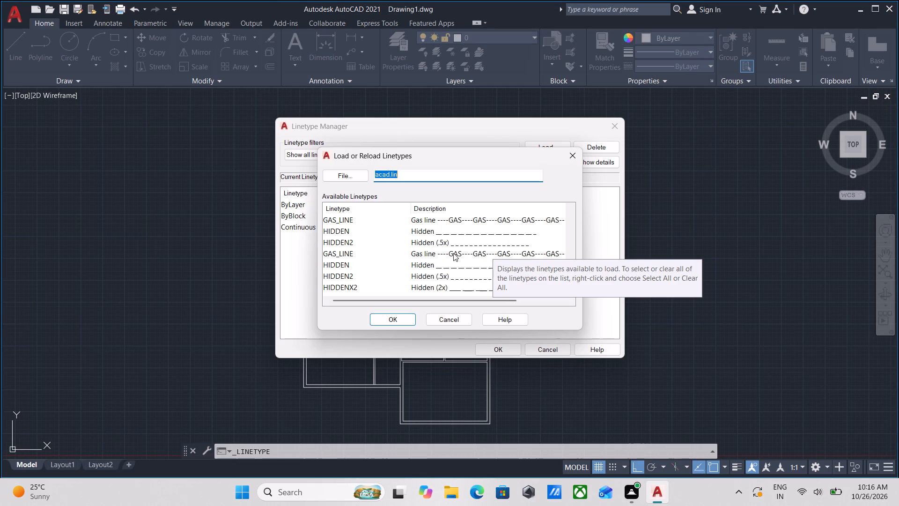
scroll(426, 250, up, 2)
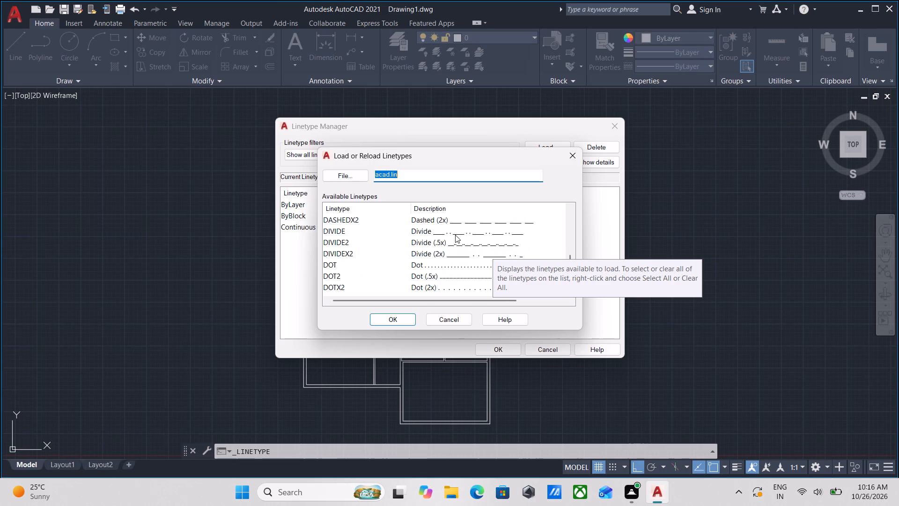
scroll(455, 237, up, 4)
scroll(457, 253, down, 3)
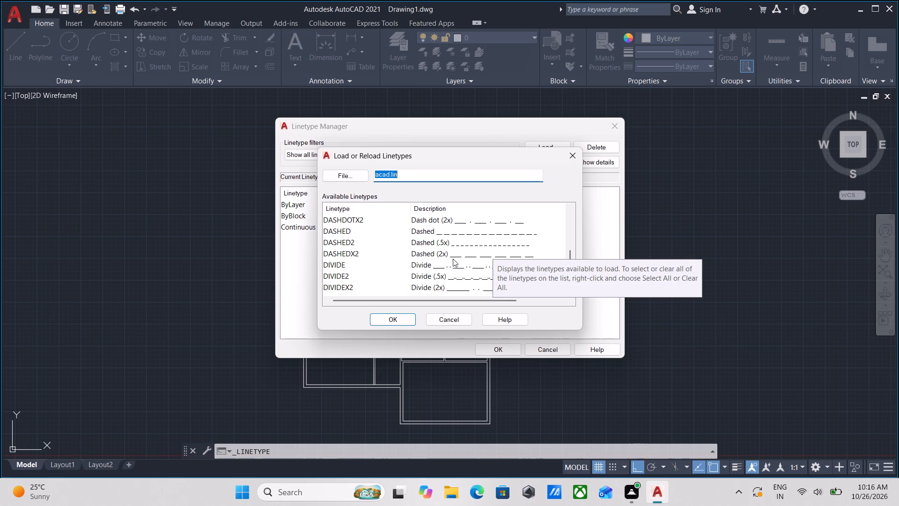
scroll(452, 261, up, 10)
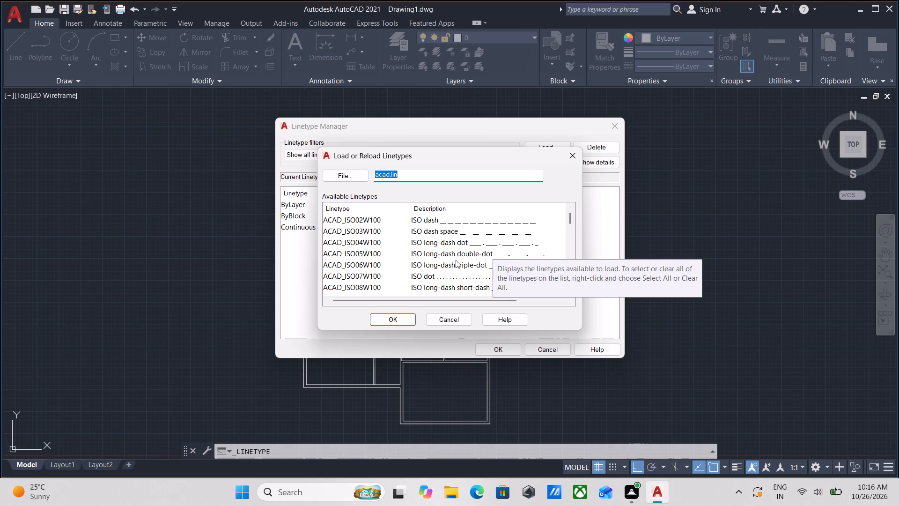
scroll(456, 260, up, 2)
scroll(467, 224, down, 11)
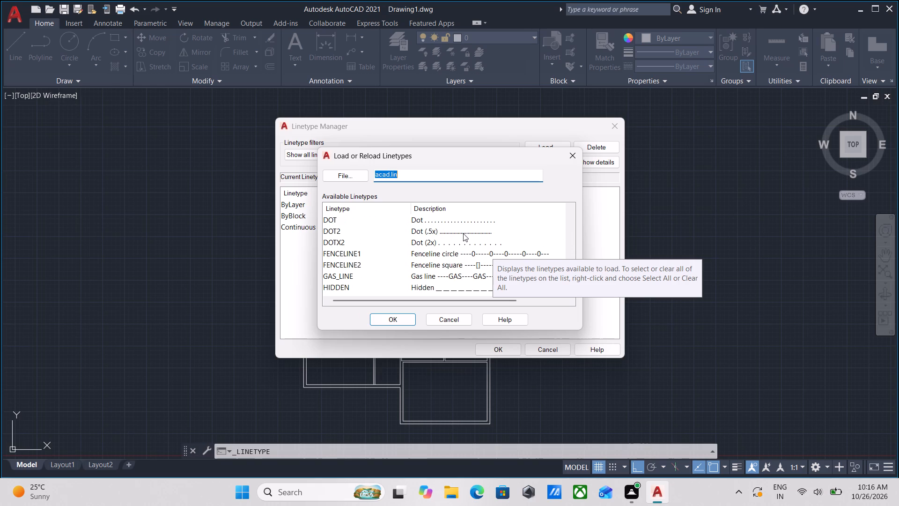
scroll(468, 250, down, 4)
scroll(463, 296, up, 3)
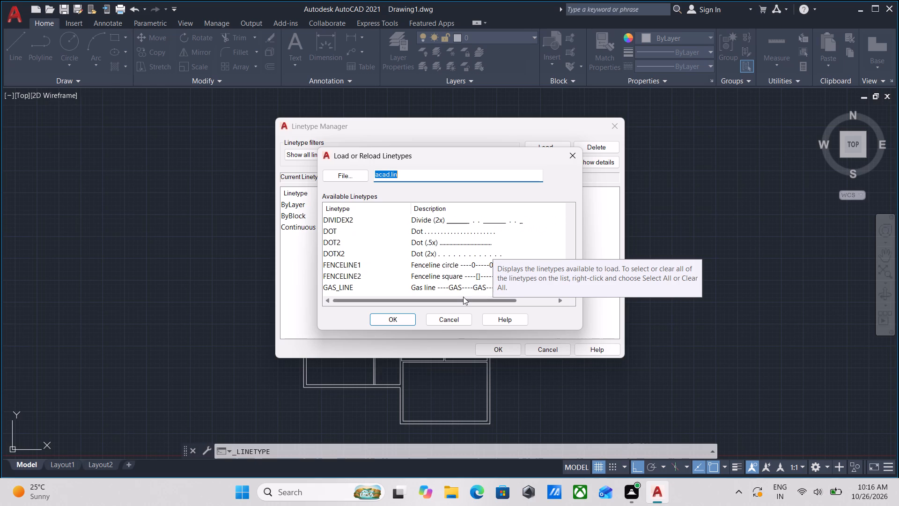
scroll(463, 297, up, 6)
scroll(454, 259, up, 3)
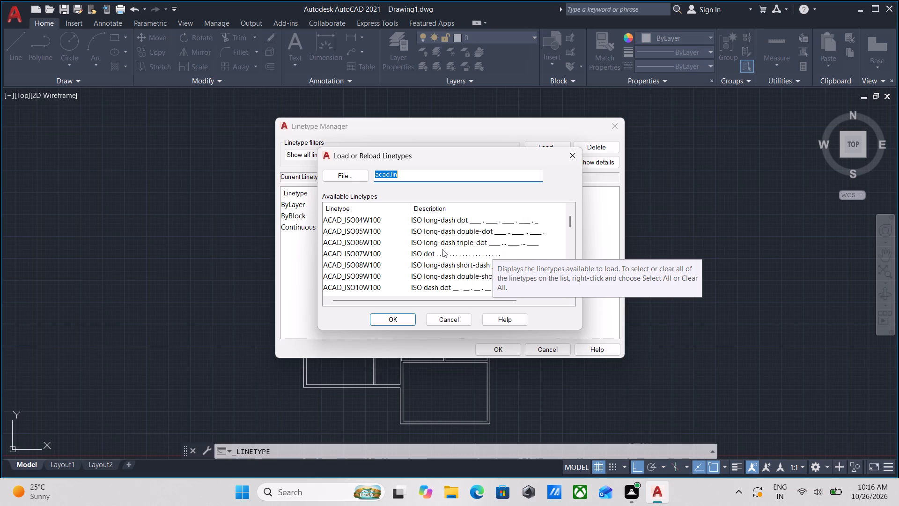
scroll(440, 247, up, 5)
Load the ACAD_ISO02W100 ISO dash linetype and make it the current linetype.
double_click(427, 221)
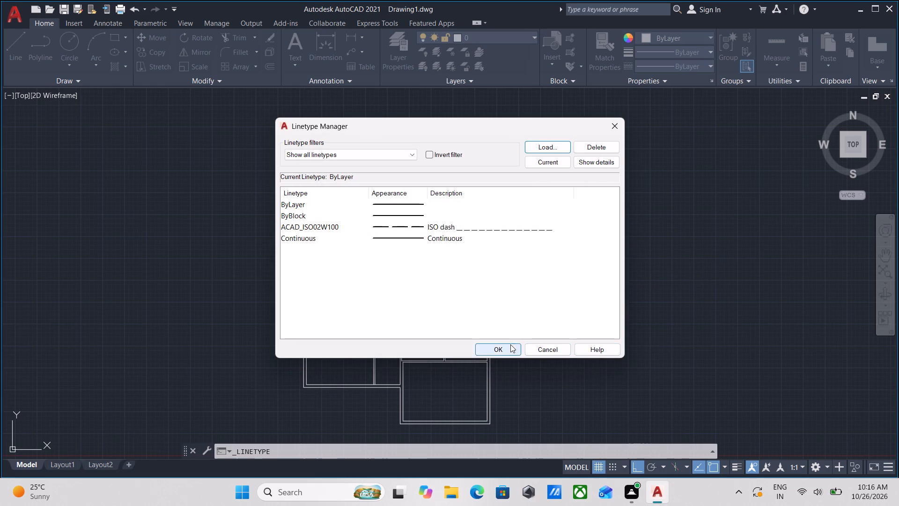
click(490, 233)
double_click(489, 226)
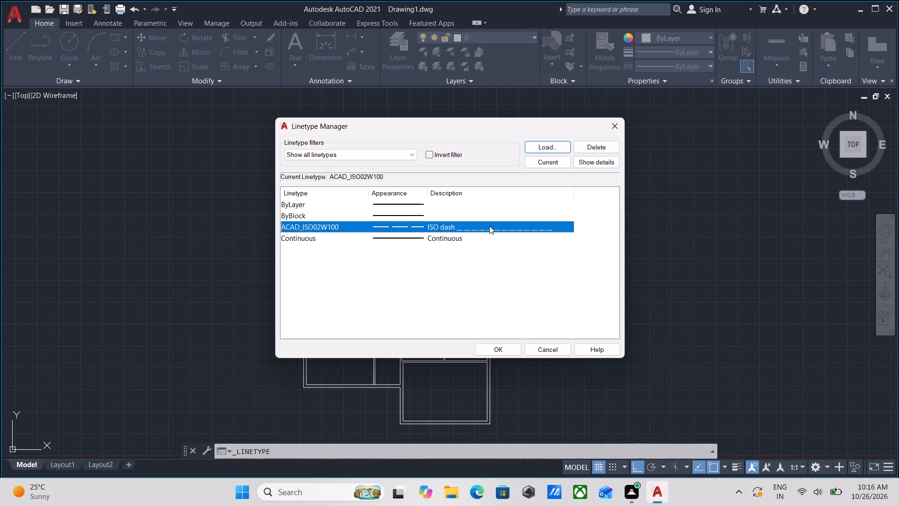
click(514, 348)
Assign the ACAD_ISO02W100 linetype to both extended partition lines running through the middle-left and lower-left rooms.
scroll(368, 352, up, 2)
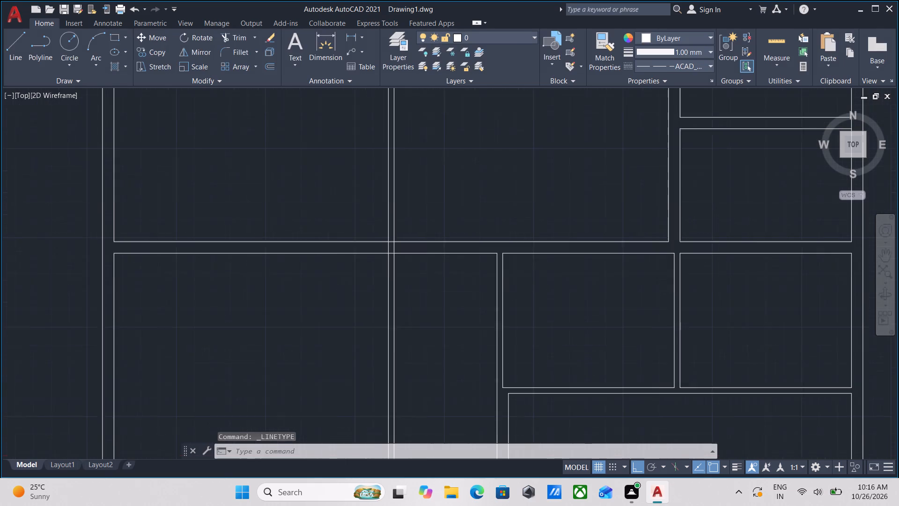
scroll(367, 354, up, 1)
click(415, 347)
click(372, 307)
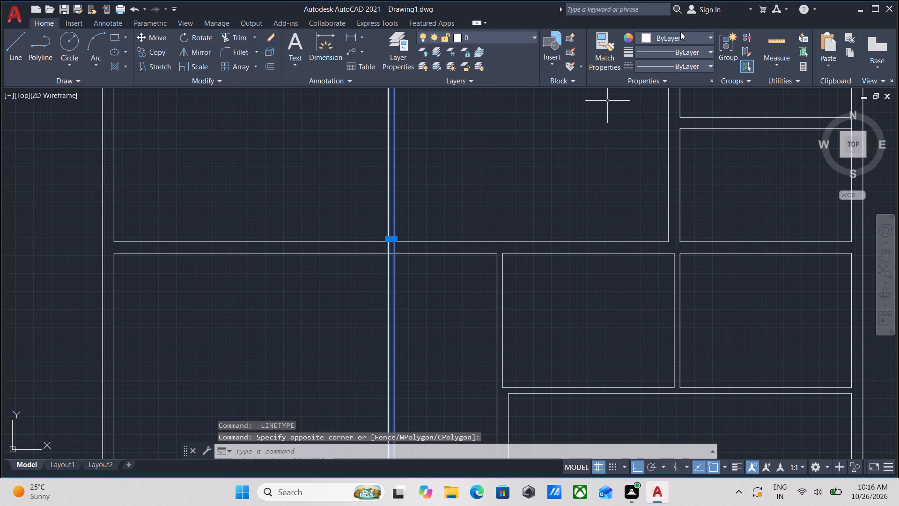
click(695, 68)
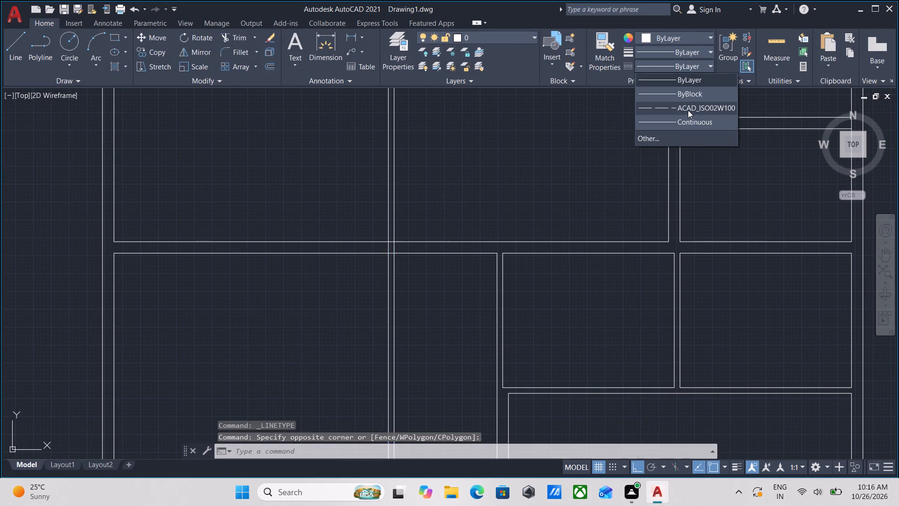
click(688, 109)
scroll(391, 247, down, 3)
middle_drag(391, 247, 391, 273)
scroll(411, 237, up, 2)
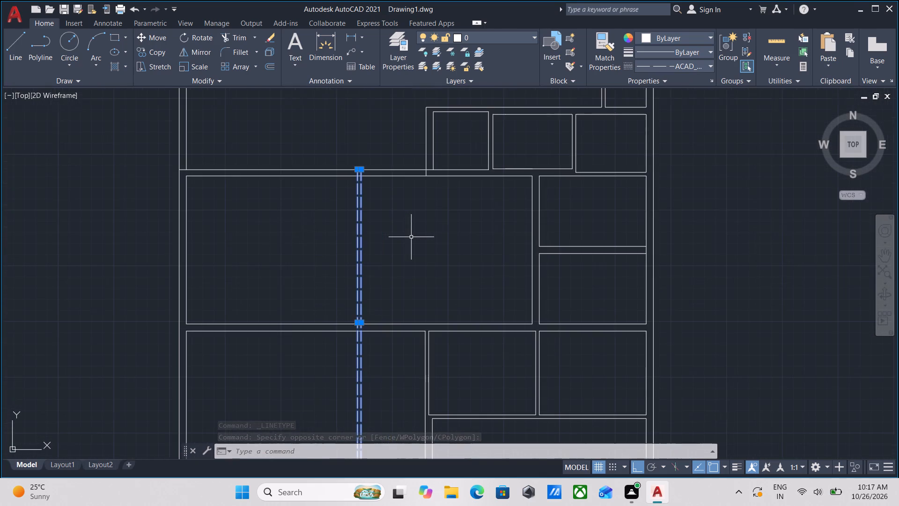
key(Escape)
Extend the west line of the wall at the lower-left room's east side north to the upper line of the cross wall.
scroll(369, 334, up, 3)
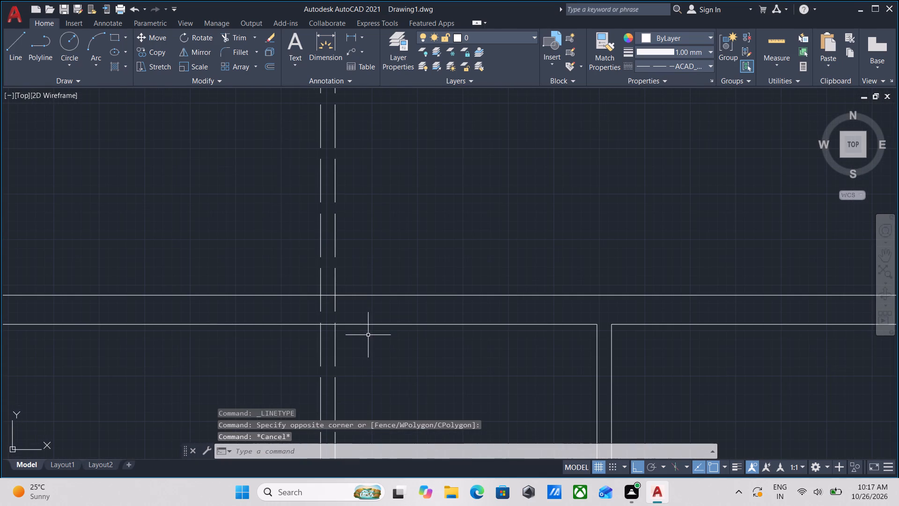
scroll(360, 282, down, 3)
middle_drag(360, 280, 424, 312)
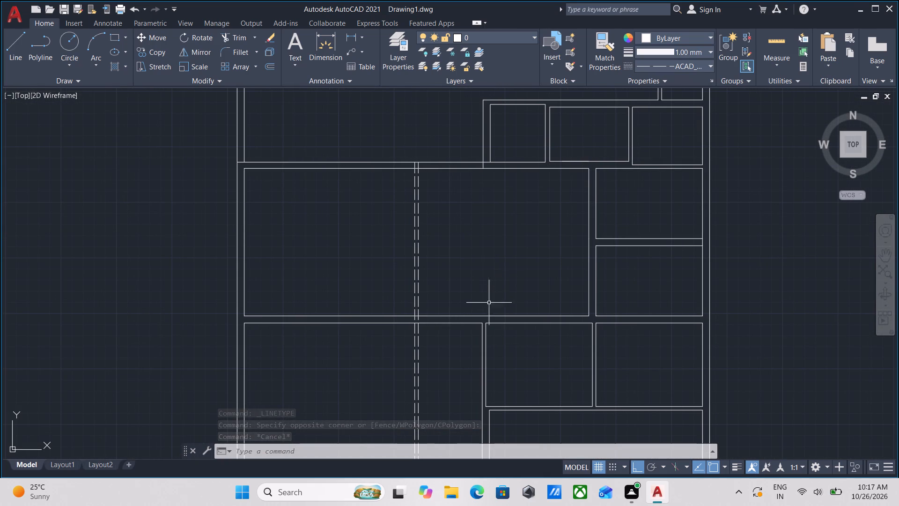
scroll(507, 313, up, 2)
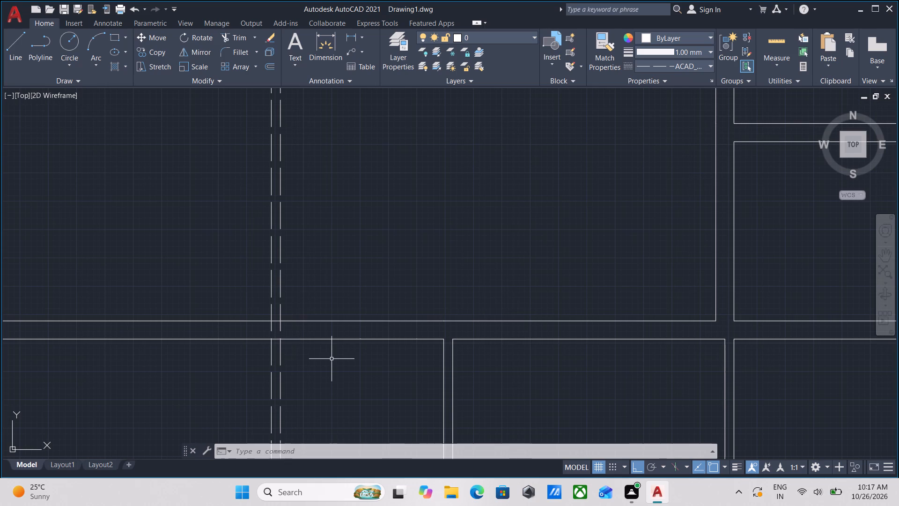
scroll(412, 351, down, 1)
scroll(420, 347, up, 2)
scroll(445, 331, down, 1)
middle_drag(445, 331, 375, 349)
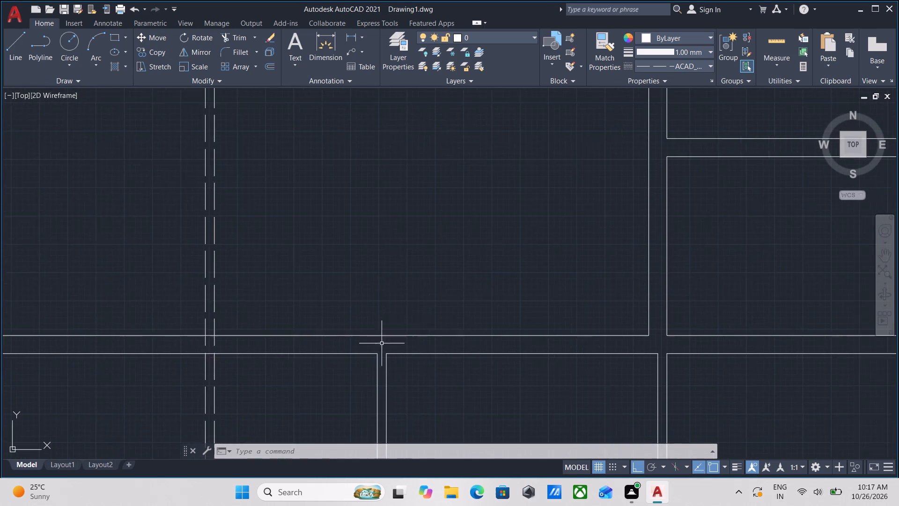
scroll(413, 319, down, 4)
scroll(414, 330, up, 5)
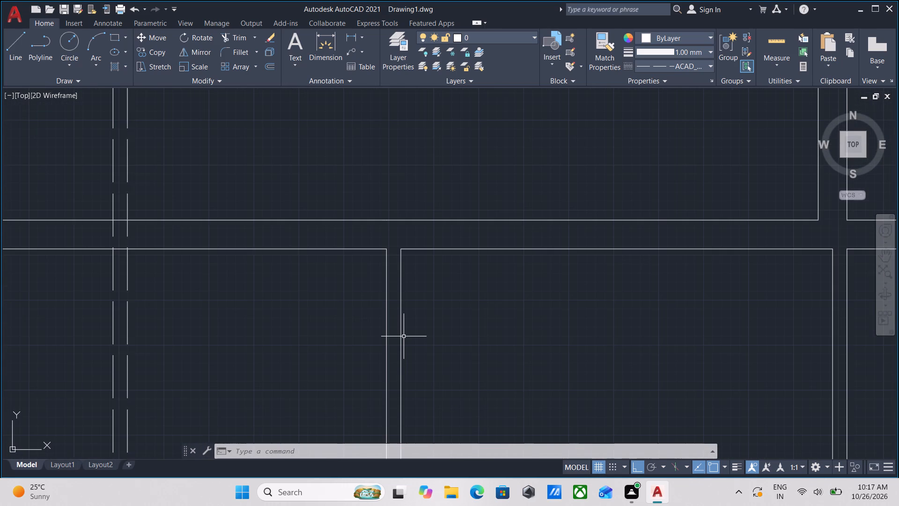
text(ex)
key(Return)
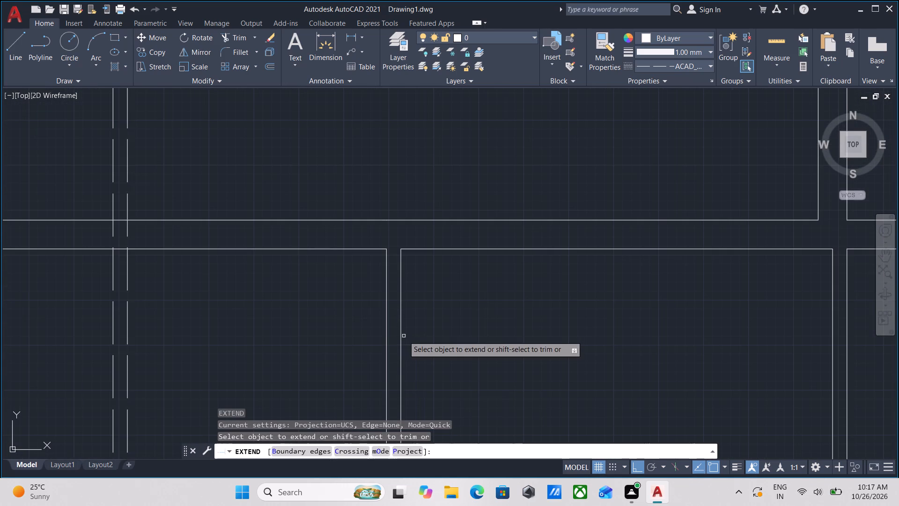
click(385, 268)
key(Escape)
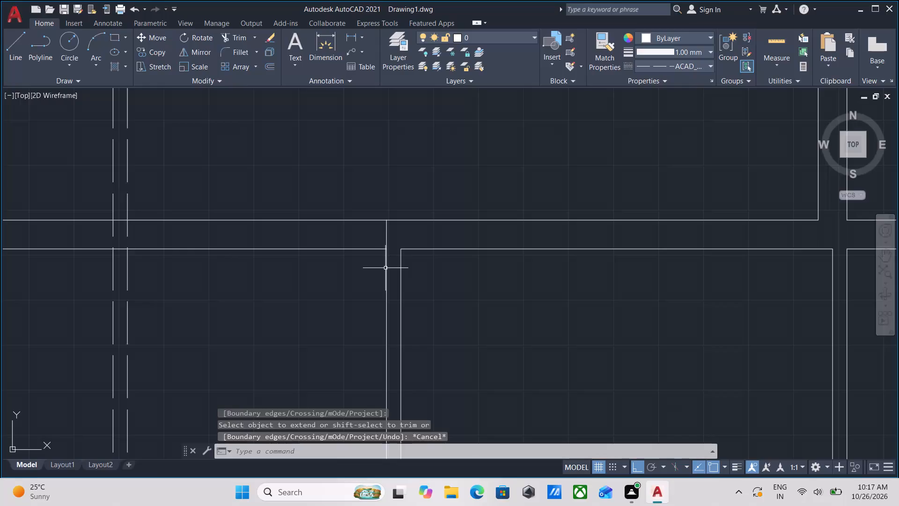
Trim both lines of the cross wall below the middle-left room between the dashed partition and the extended wall line to the east.
scroll(222, 280, down, 1)
middle_drag(222, 280, 306, 314)
text(tr)
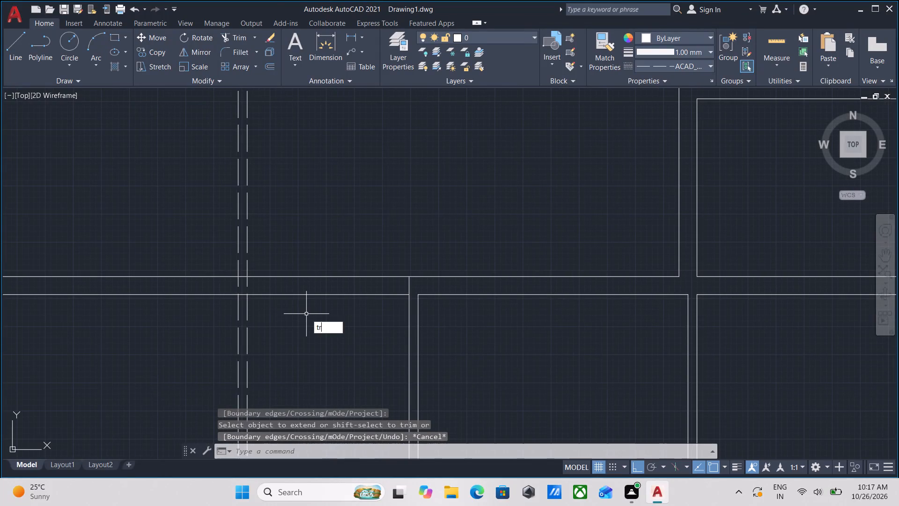
key(Return)
click(318, 312)
click(338, 230)
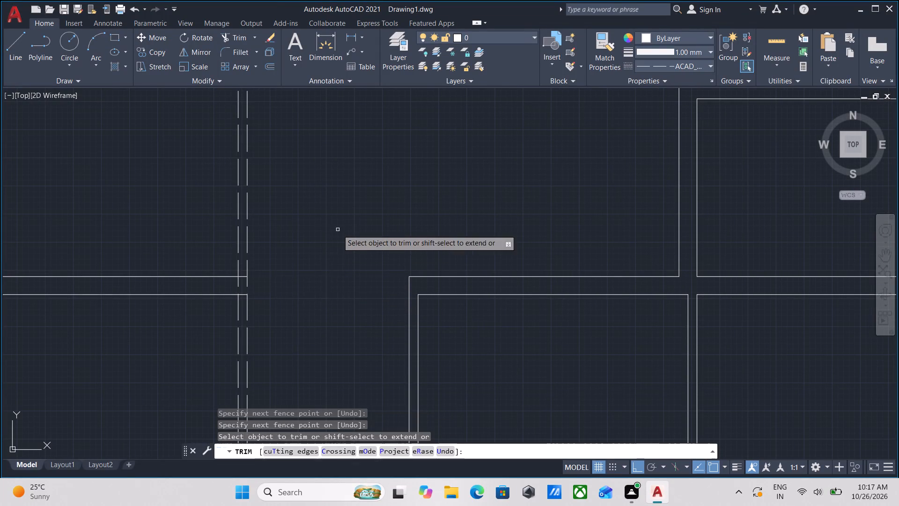
scroll(292, 232, down, 3)
middle_drag(298, 241, 317, 300)
key(Escape)
Examine the overall plan around the dashed partition and the opening in the cross wall.
scroll(322, 252, down, 2)
middle_drag(322, 252, 337, 295)
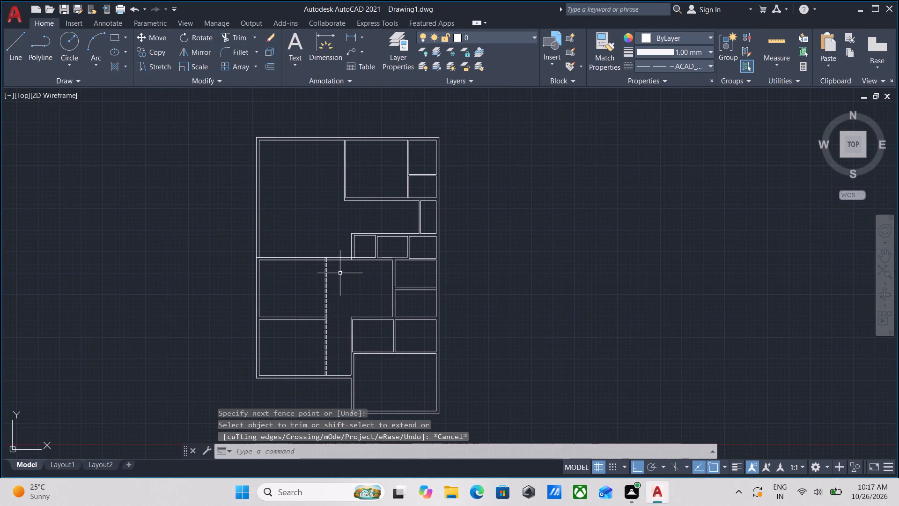
scroll(340, 273, down, 1)
middle_drag(340, 273, 347, 304)
scroll(343, 339, up, 3)
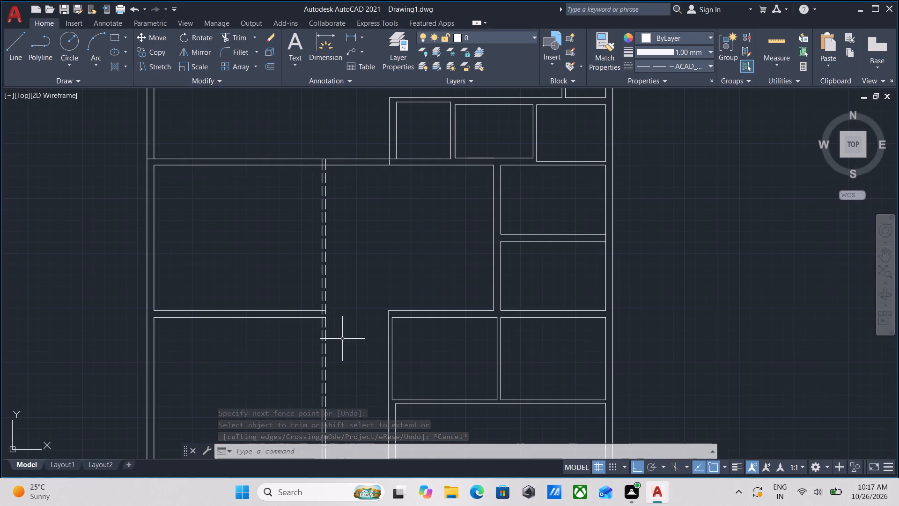
scroll(342, 339, up, 3)
scroll(324, 335, down, 2)
middle_drag(324, 335, 344, 372)
scroll(344, 372, down, 1)
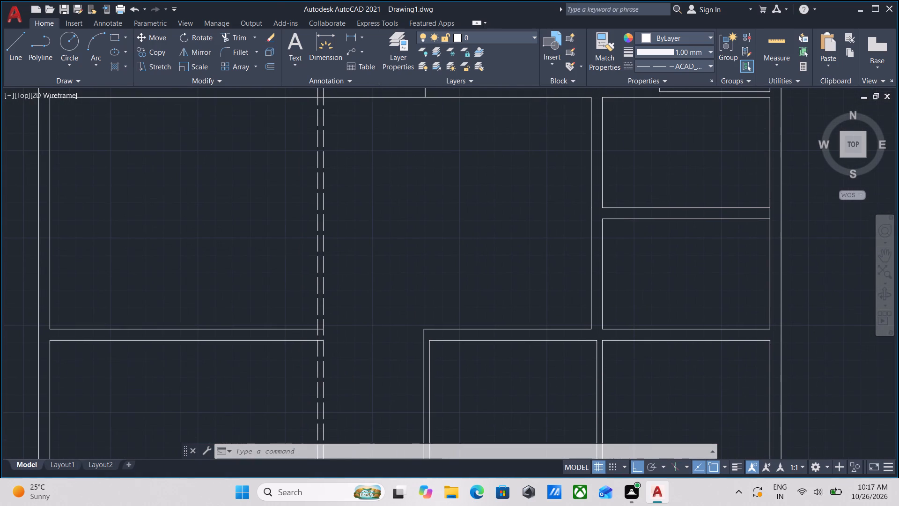
Set the current lineweight to 0.25 mm.
click(698, 48)
scroll(689, 93, up, 2)
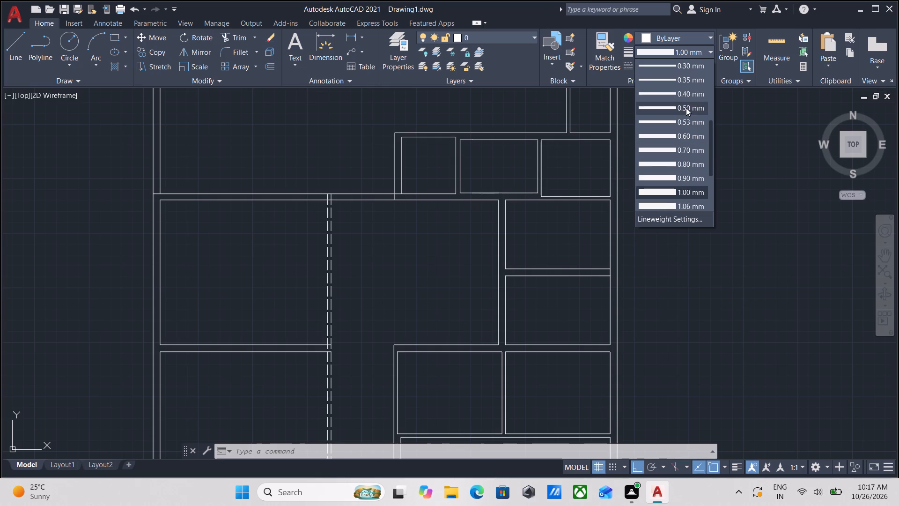
scroll(686, 108, up, 2)
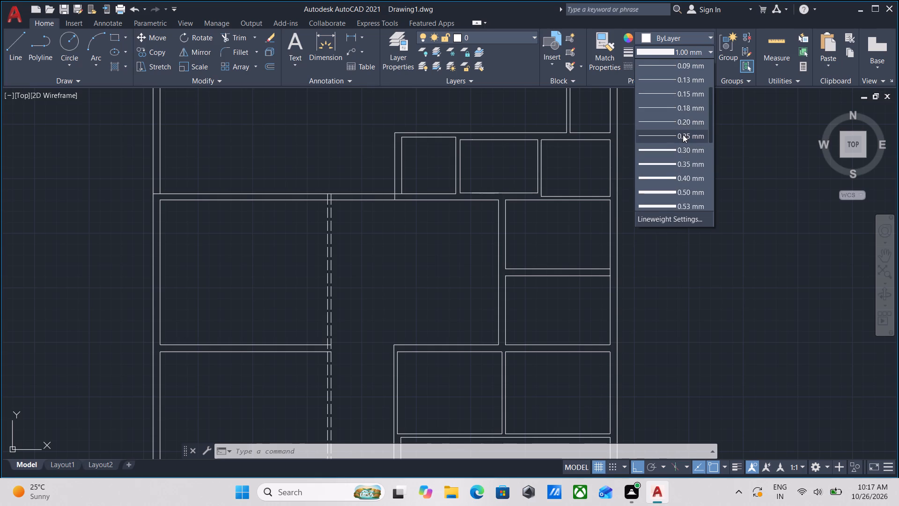
click(683, 134)
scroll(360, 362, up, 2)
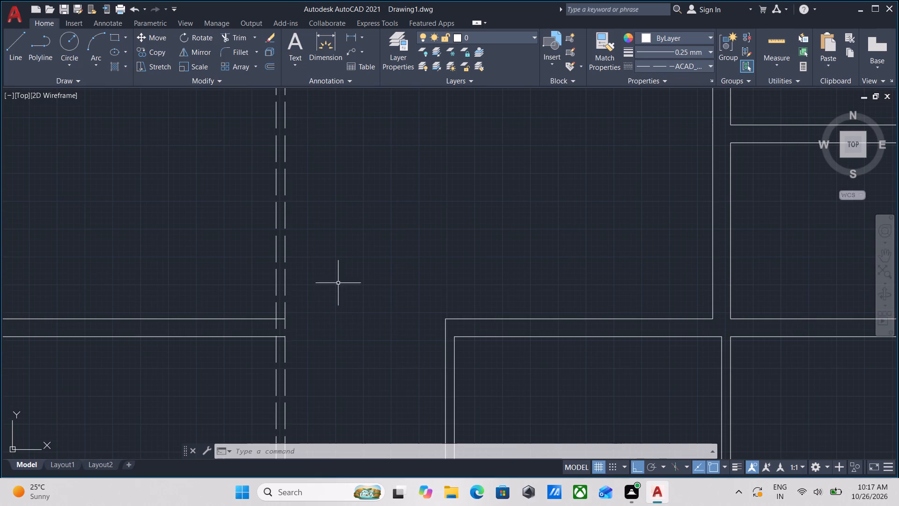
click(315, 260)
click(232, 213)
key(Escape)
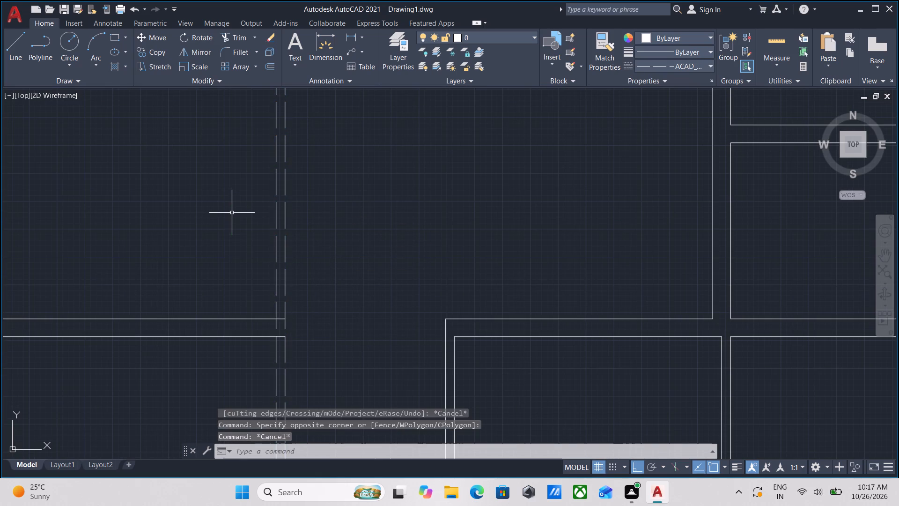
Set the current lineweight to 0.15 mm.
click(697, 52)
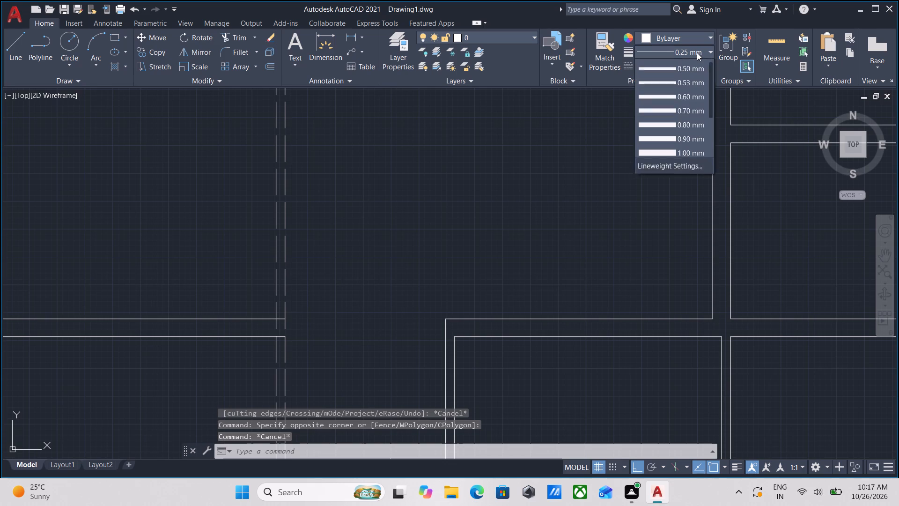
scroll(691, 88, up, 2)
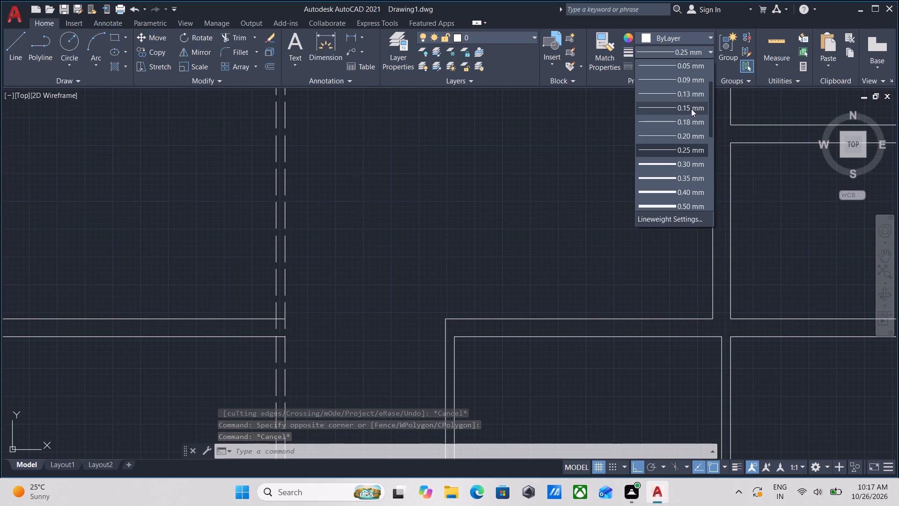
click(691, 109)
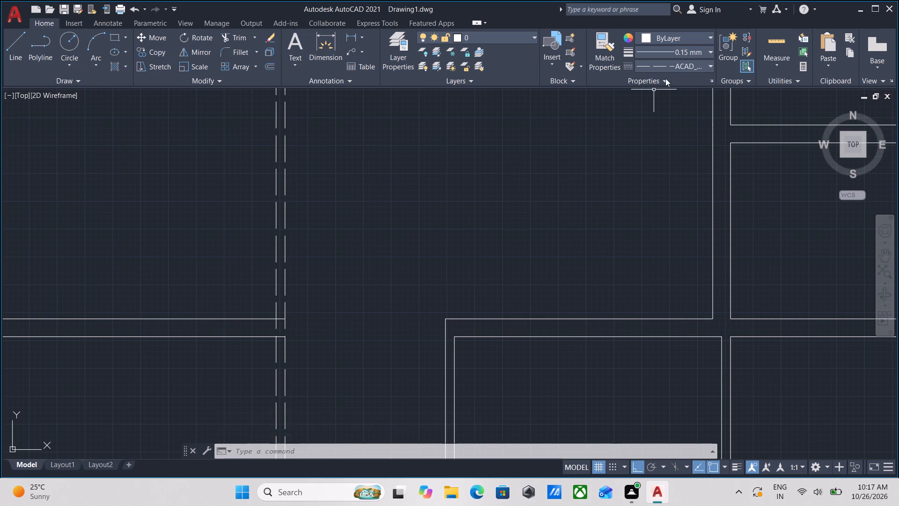
Set the current lineweight to ByLayer.
click(687, 53)
scroll(682, 69, up, 7)
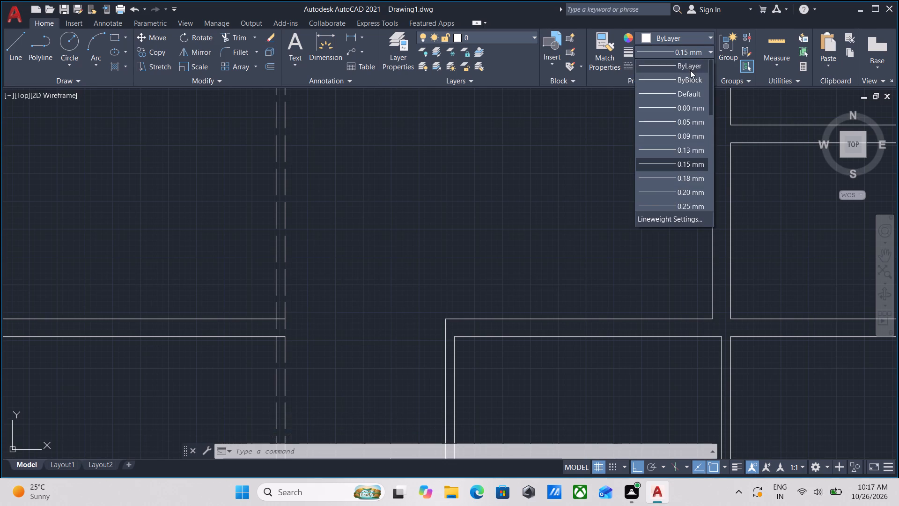
click(688, 67)
Draw a dashed line across the cross-wall opening, from the upper wall line at the dashed partition east to the opposite wall corner.
scroll(330, 289, down, 2)
middle_drag(368, 266, 401, 253)
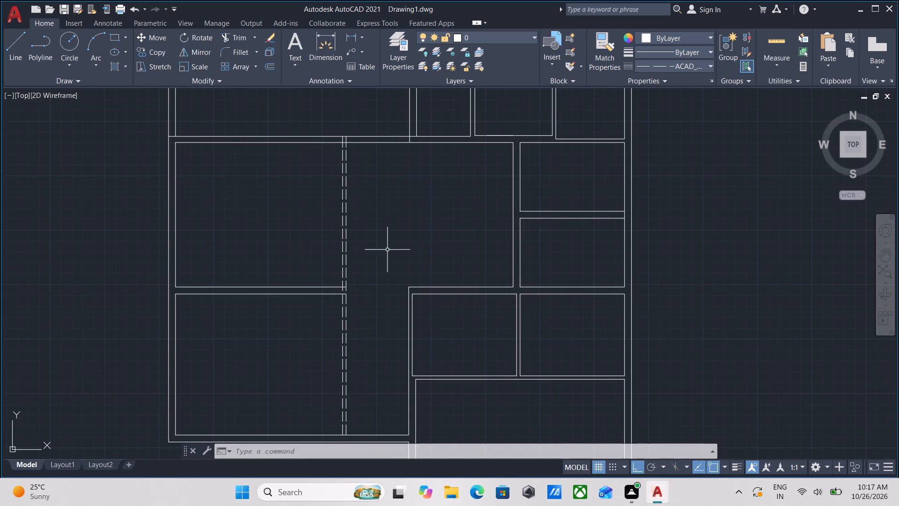
key(l)
key(Return)
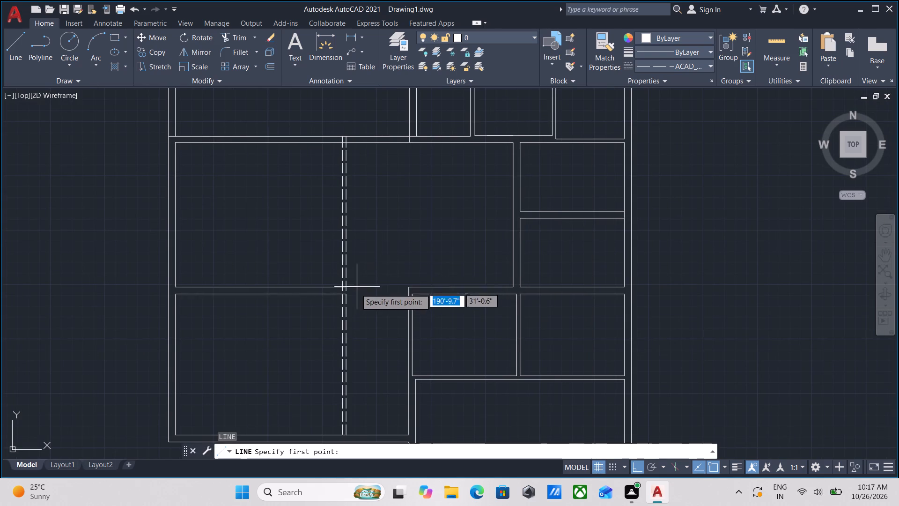
scroll(354, 289, up, 6)
click(241, 281)
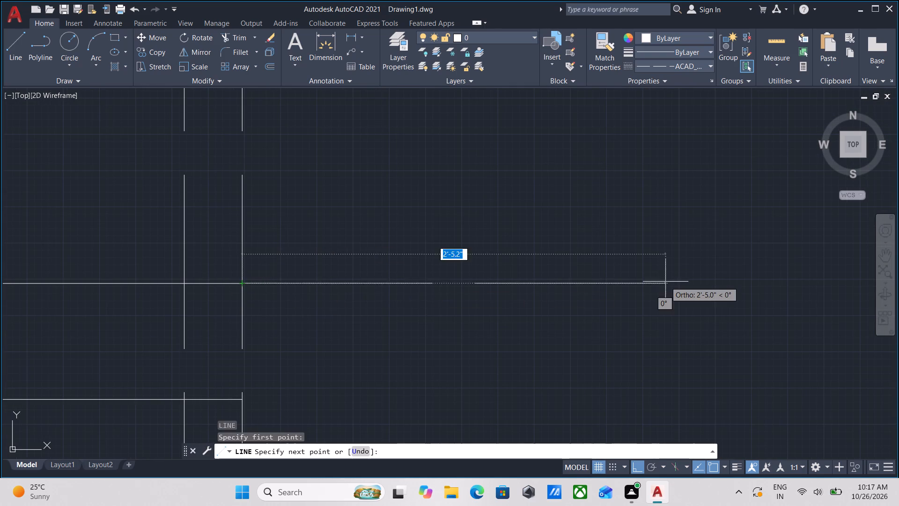
middle_drag(666, 282, 450, 280)
scroll(722, 280, down, 3)
middle_drag(689, 282, 318, 280)
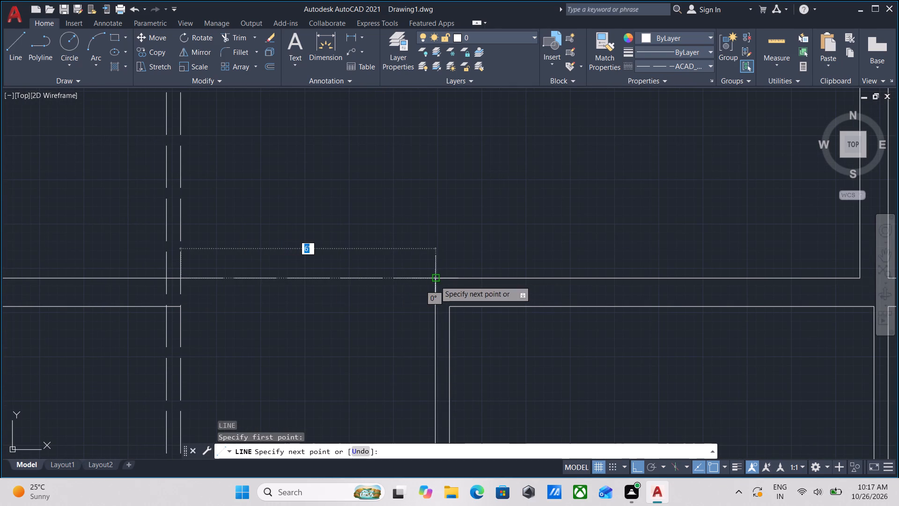
click(434, 280)
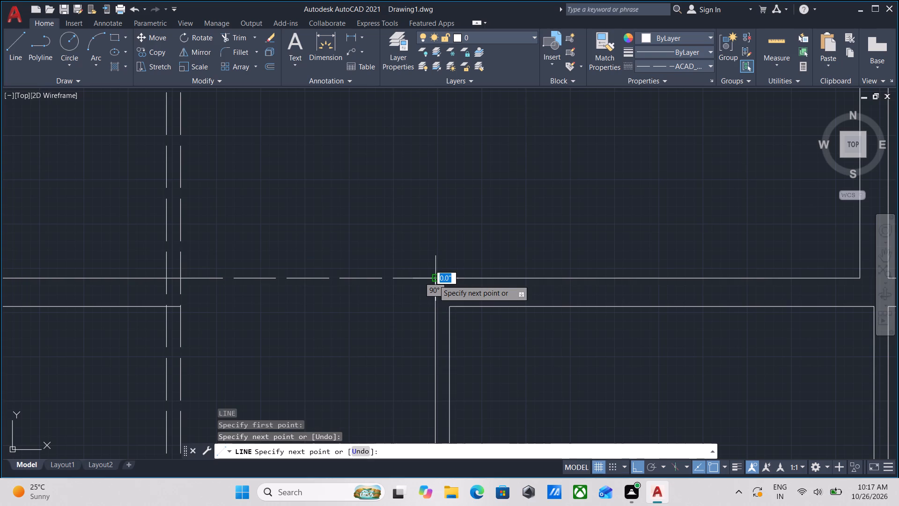
key(Escape)
Offset the dashed line across the opening 8" south to line up with the cross wall's lower line.
scroll(264, 283, down, 4)
middle_drag(250, 284, 331, 305)
scroll(331, 305, up, 3)
click(361, 313)
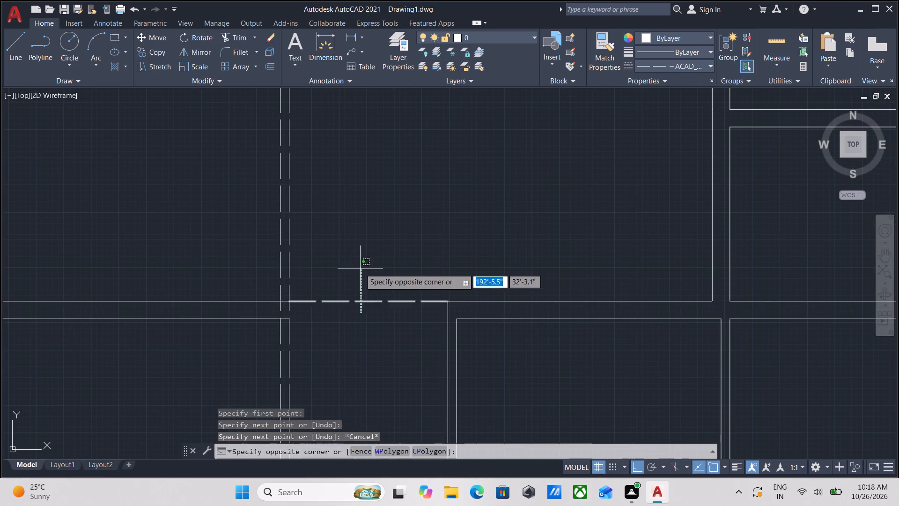
click(360, 268)
middle_drag(348, 269, 354, 291)
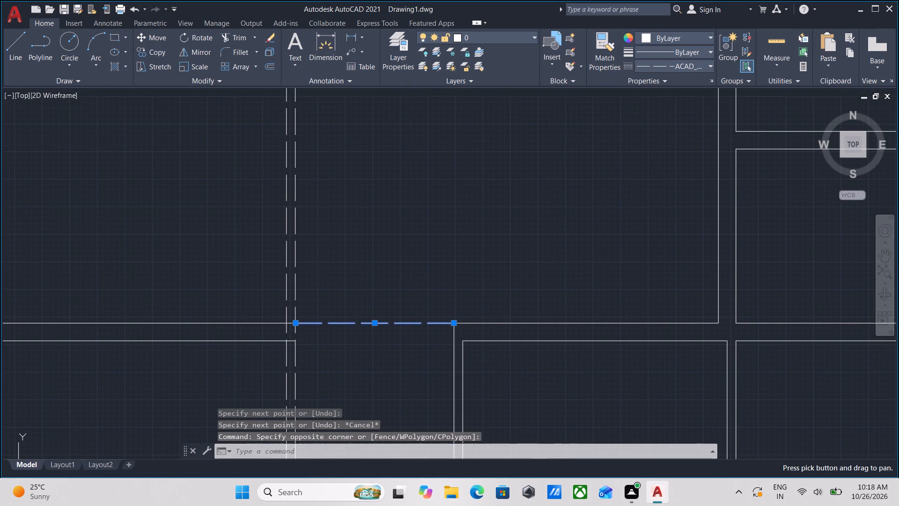
key(o)
key(Return)
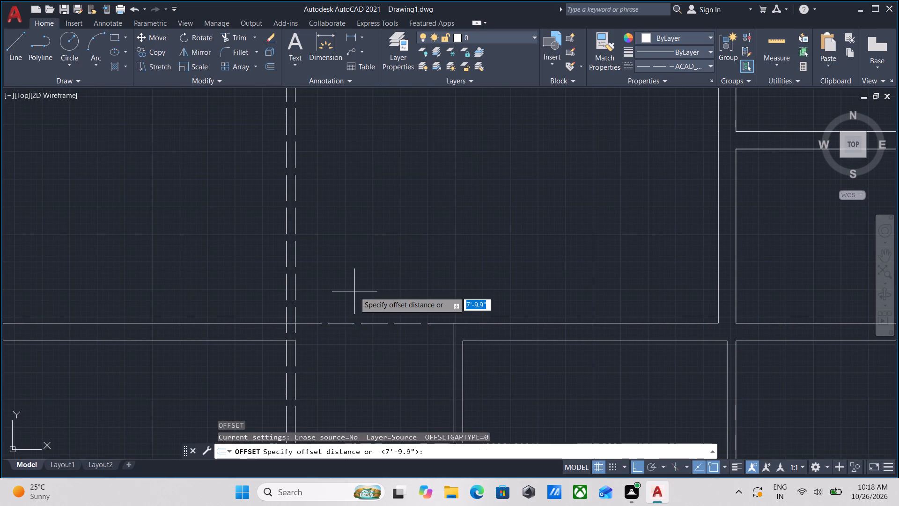
click(372, 324)
click(371, 360)
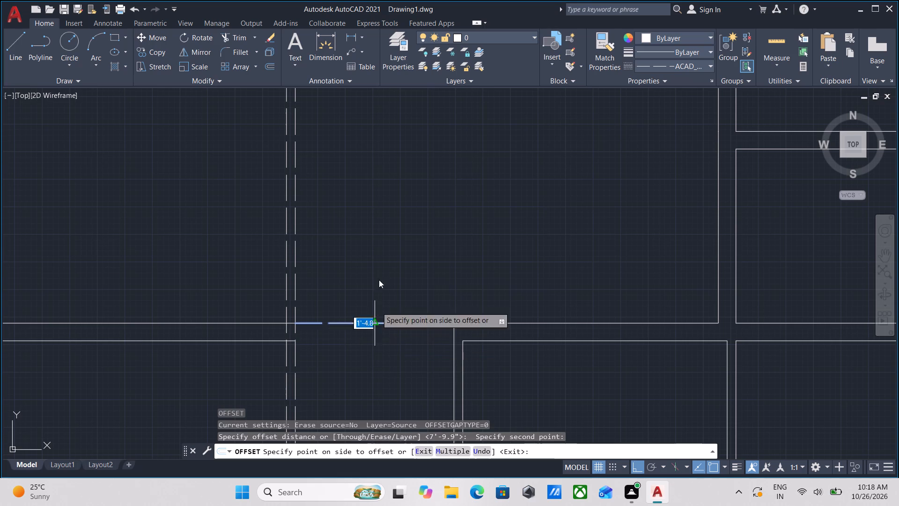
key(6)
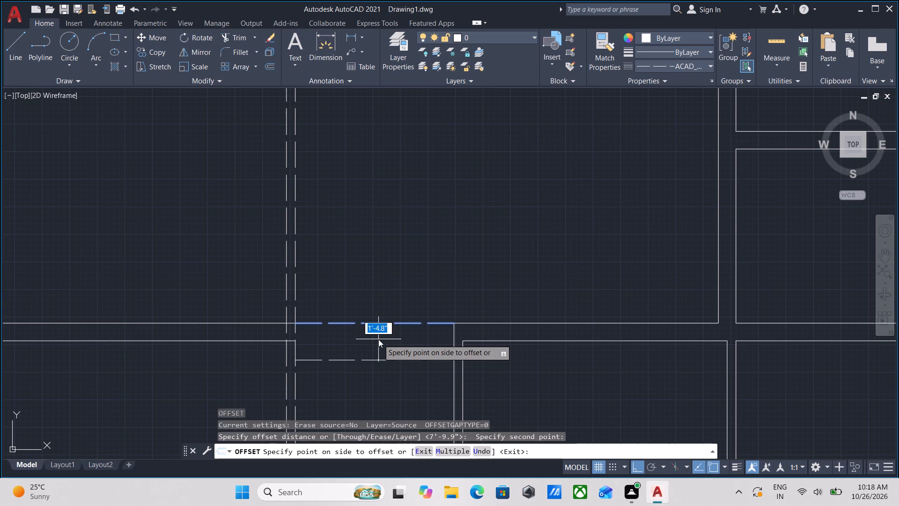
key(BackSpace)
key(8)
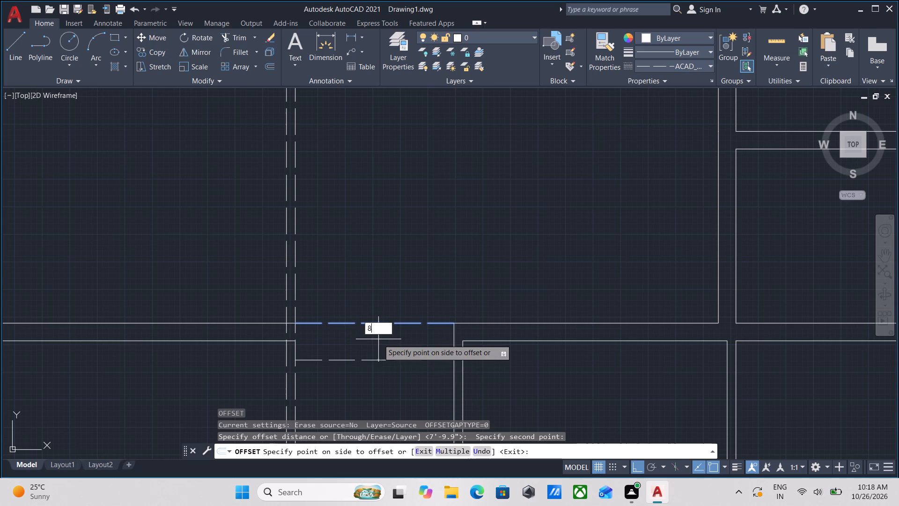
key(shift+quotedbl)
key(Return)
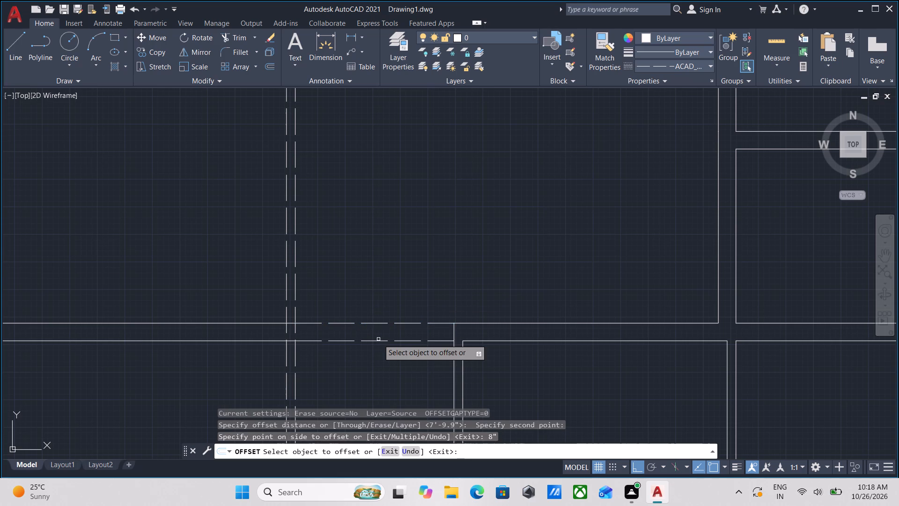
scroll(496, 214, down, 3)
middle_drag(483, 210, 472, 264)
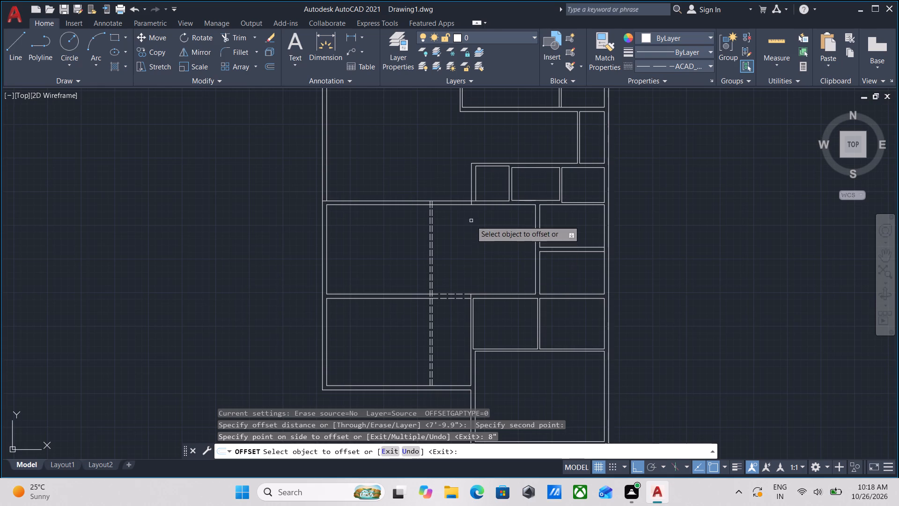
scroll(471, 221, down, 1)
middle_drag(471, 221, 465, 288)
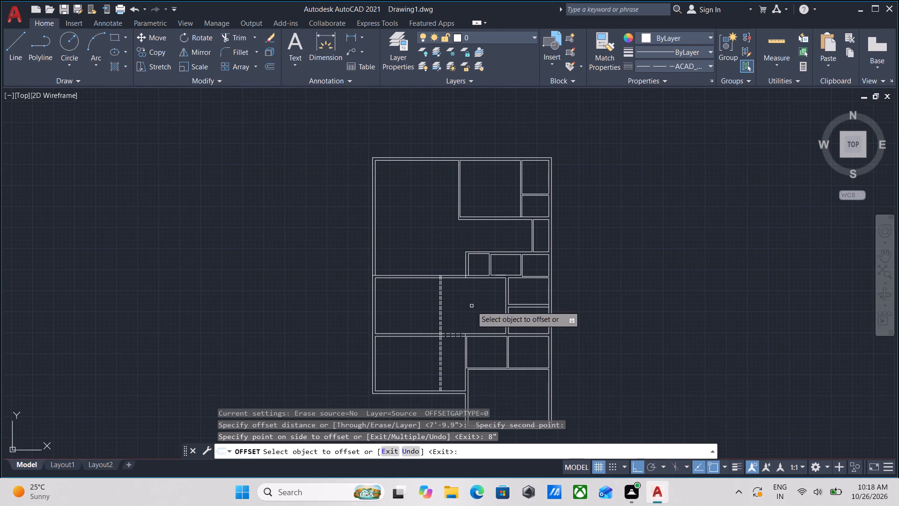
key(grave)
scroll(450, 322, up, 4)
key(Escape)
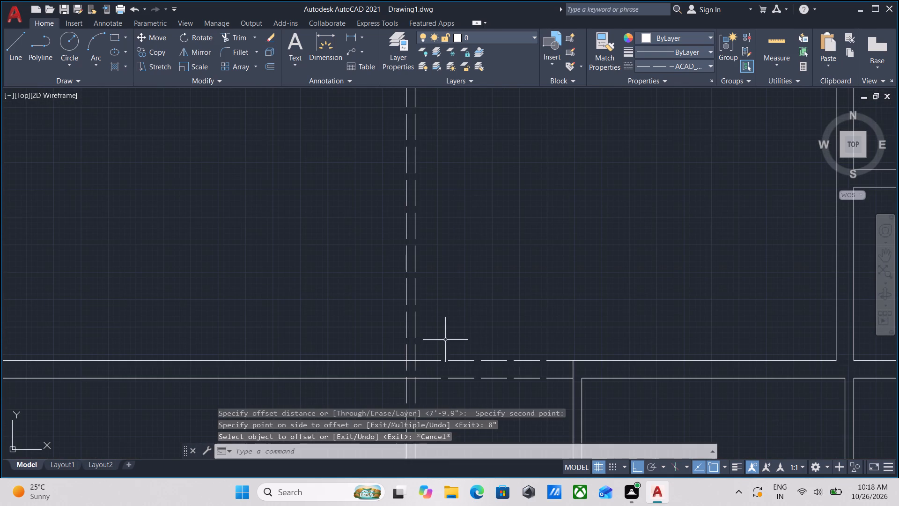
key(Escape)
Trim both lines of the cross wall above the middle-left room between the dashed partition and the small rooms' west wall.
scroll(445, 292, down, 3)
middle_drag(445, 292, 434, 341)
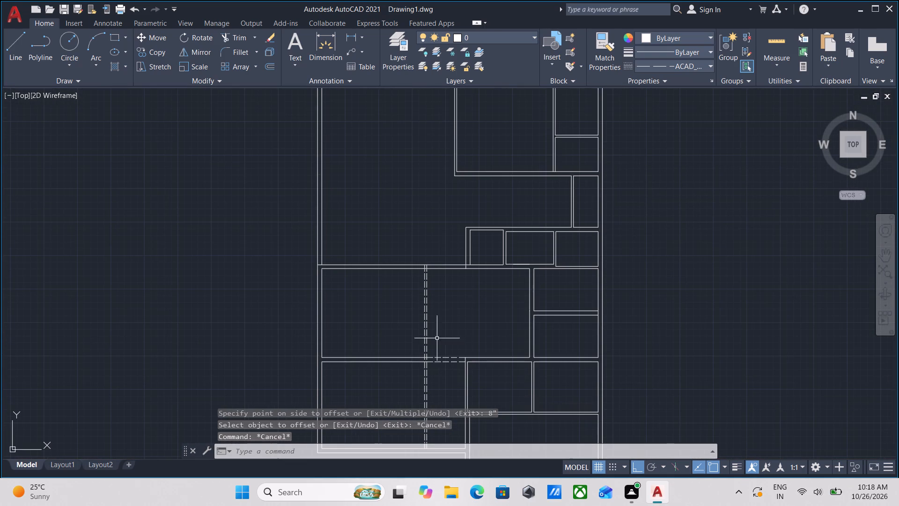
middle_drag(444, 311, 438, 366)
scroll(438, 350, up, 3)
text(tr)
key(Return)
click(438, 269)
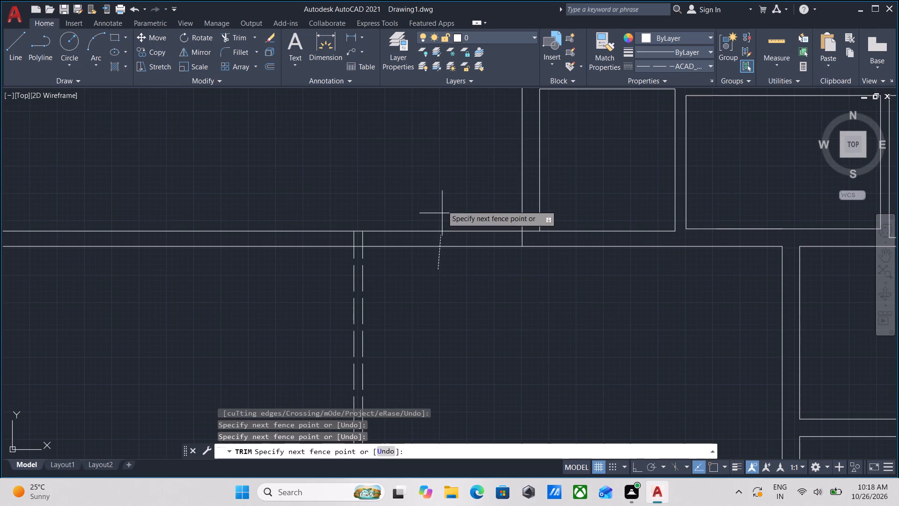
click(441, 171)
Trim the leftover line crossing the wall junction at the southwest corner of the small-room row.
scroll(546, 233, up, 4)
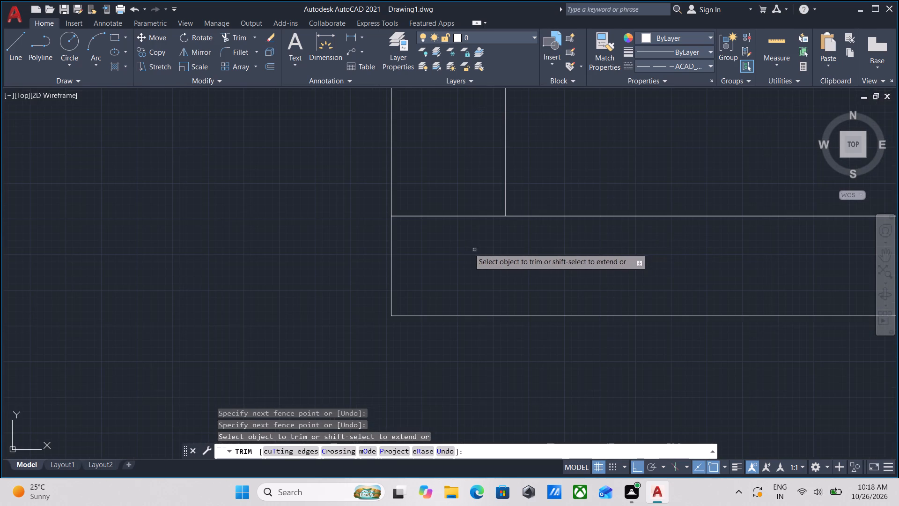
click(468, 247)
click(447, 138)
scroll(447, 138, down, 4)
scroll(517, 332, down, 3)
middle_drag(522, 325, 492, 361)
scroll(497, 356, down, 1)
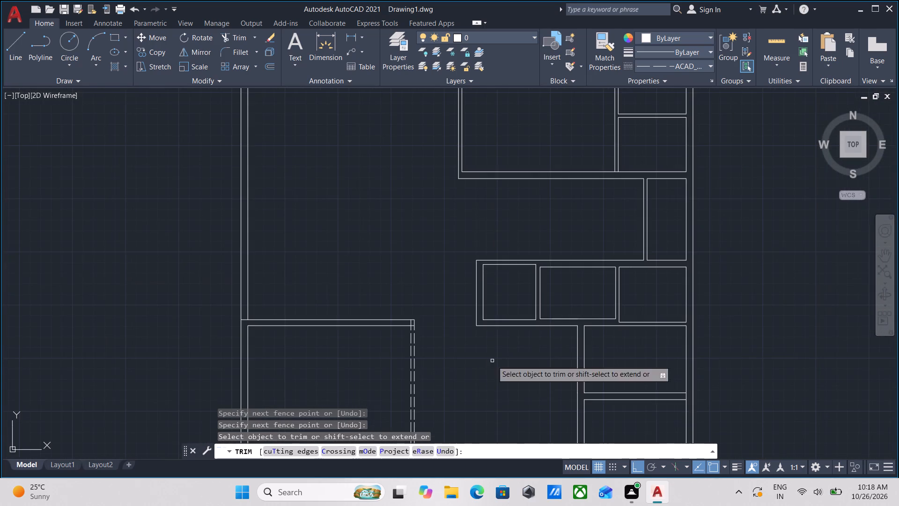
scroll(429, 335, down, 2)
middle_drag(429, 335, 442, 270)
key(Escape)
Extend both lines of the wall below the top-middle room west to the inner face of the outer west wall.
scroll(405, 271, up, 2)
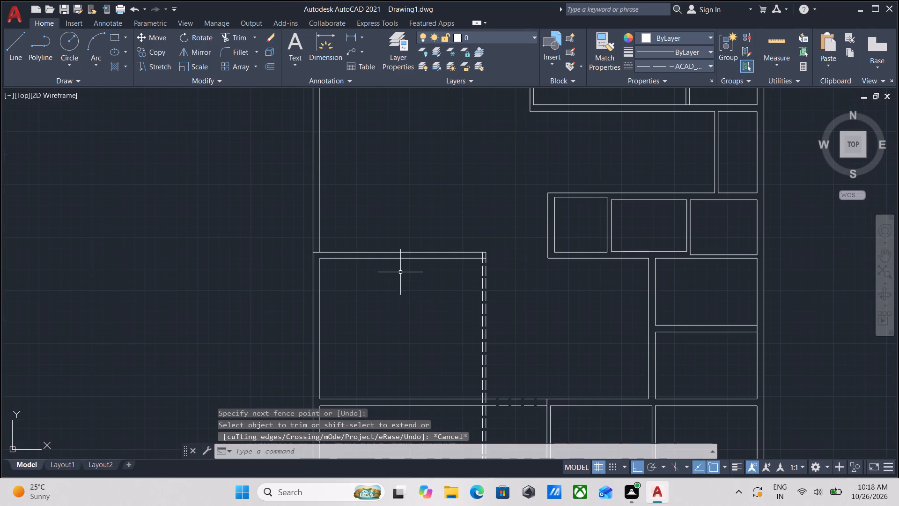
middle_drag(400, 272, 398, 347)
scroll(405, 293, down, 1)
middle_drag(405, 293, 396, 338)
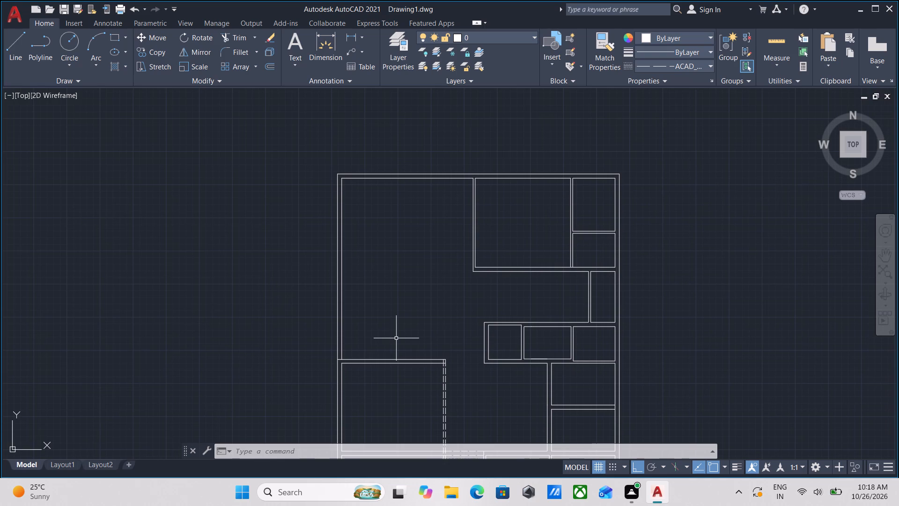
scroll(474, 272, up, 2)
scroll(478, 275, down, 1)
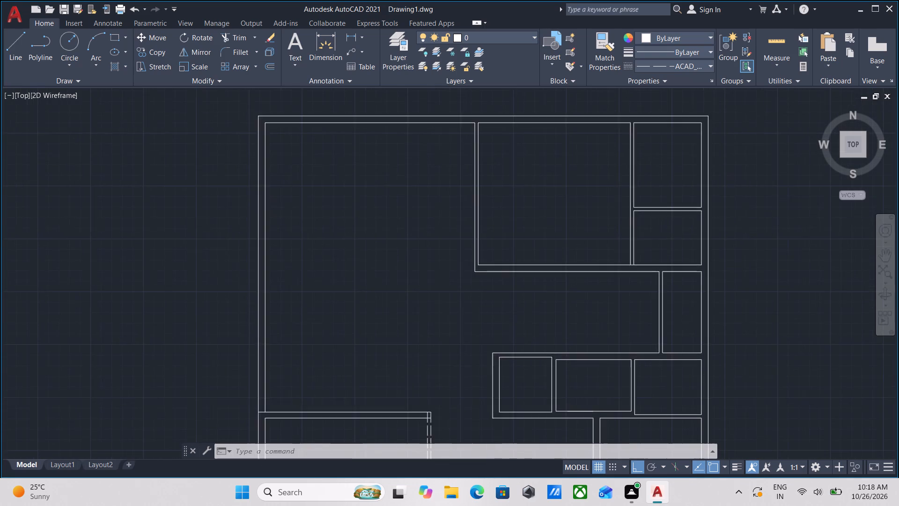
scroll(478, 275, down, 1)
middle_drag(478, 275, 479, 291)
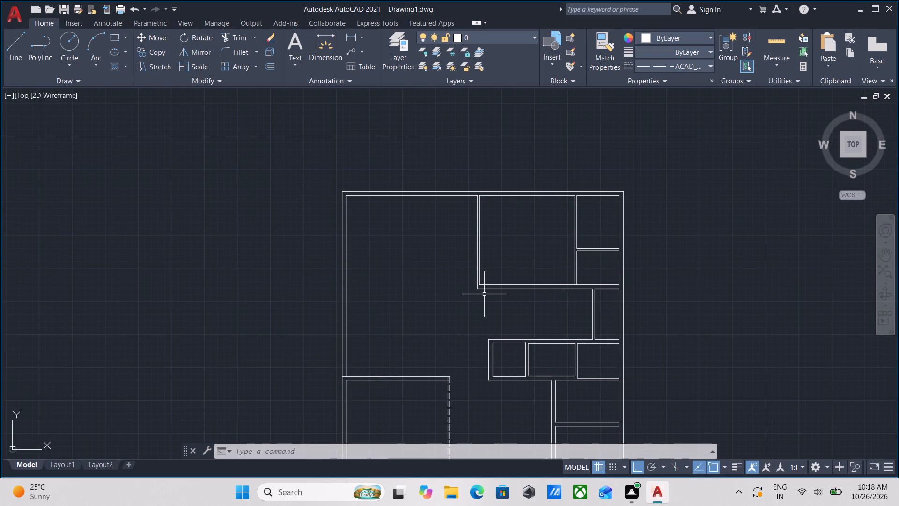
scroll(500, 292, up, 2)
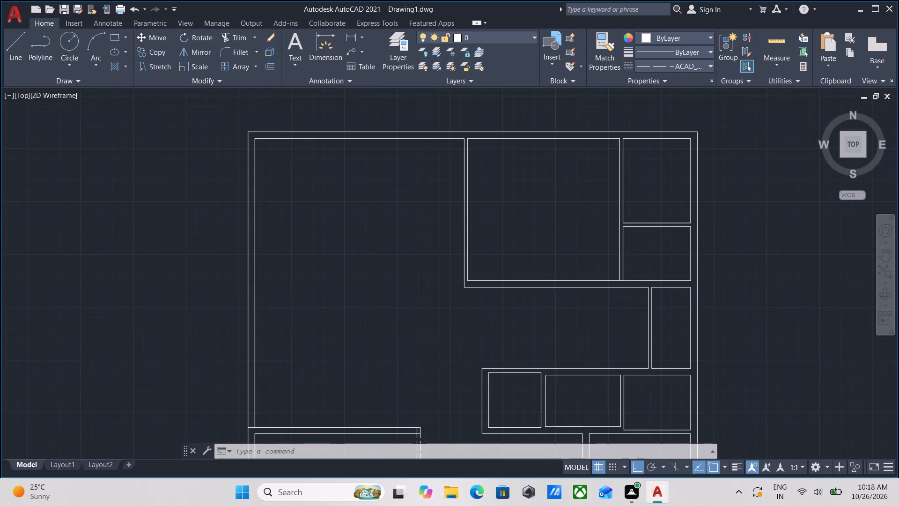
middle_drag(500, 292, 500, 317)
text(ex)
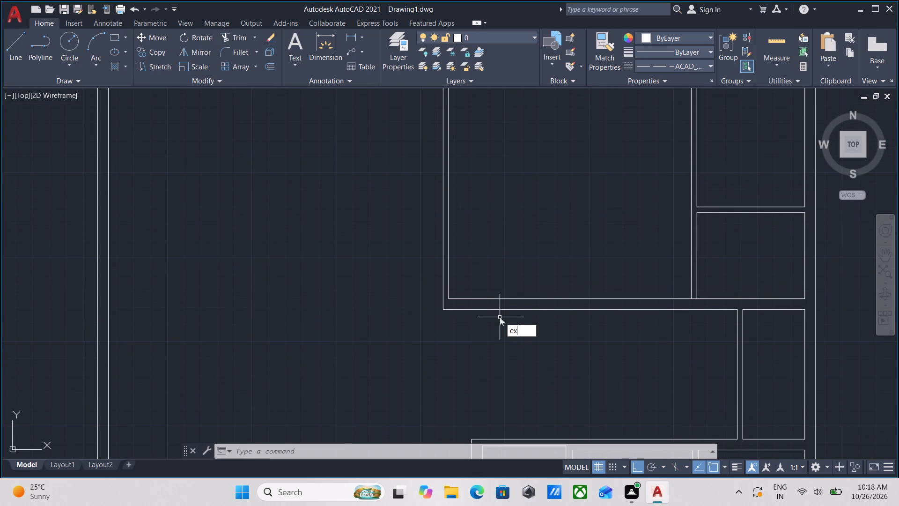
key(Return)
click(481, 311)
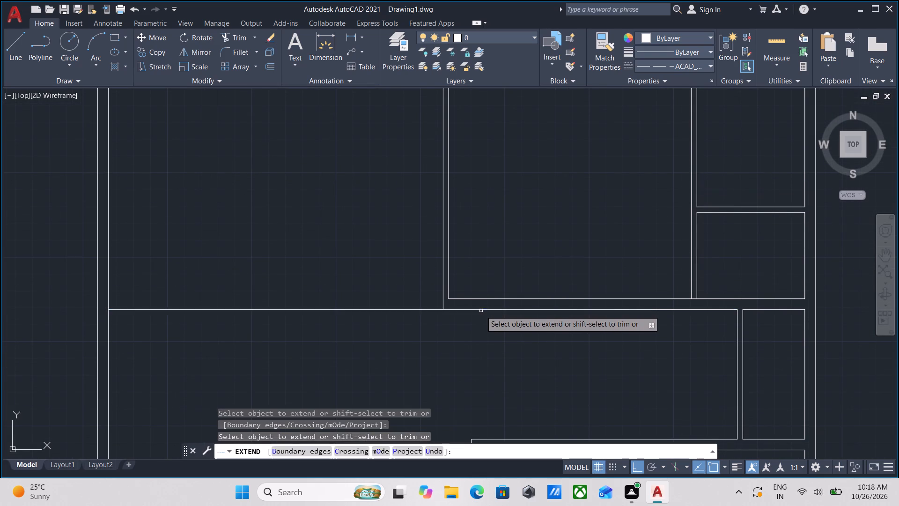
click(482, 300)
click(481, 300)
Extend both lines of the new upper-left cross wall on to the outer face of the west wall.
scroll(289, 332, down, 2)
middle_drag(290, 332, 393, 275)
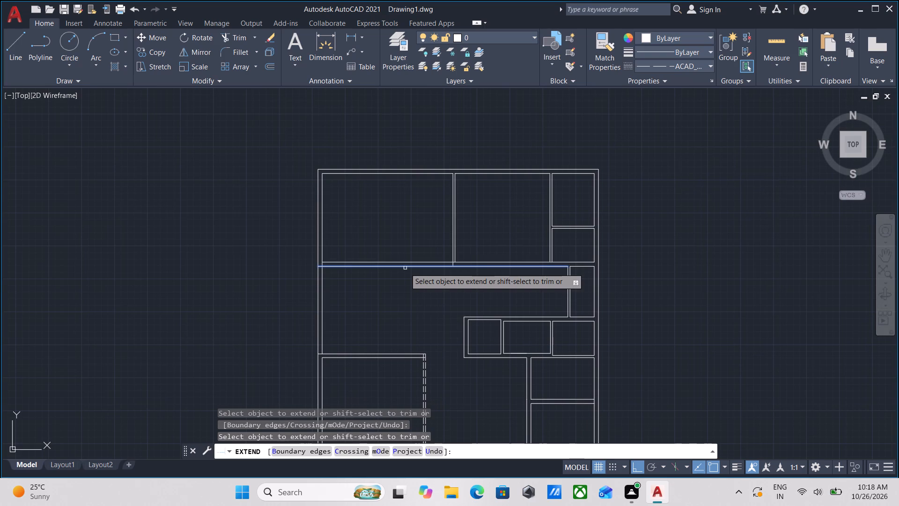
scroll(363, 239, up, 3)
click(293, 327)
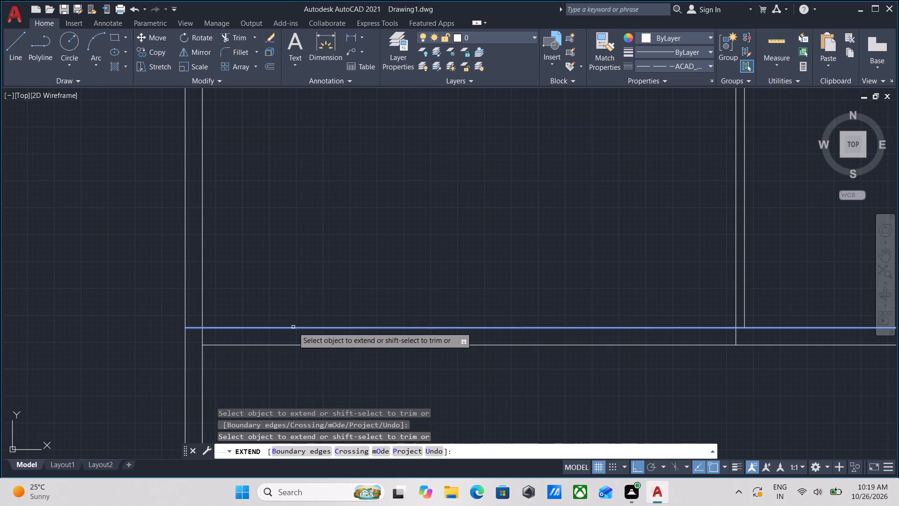
click(293, 345)
scroll(340, 269, down, 3)
middle_drag(340, 269, 340, 298)
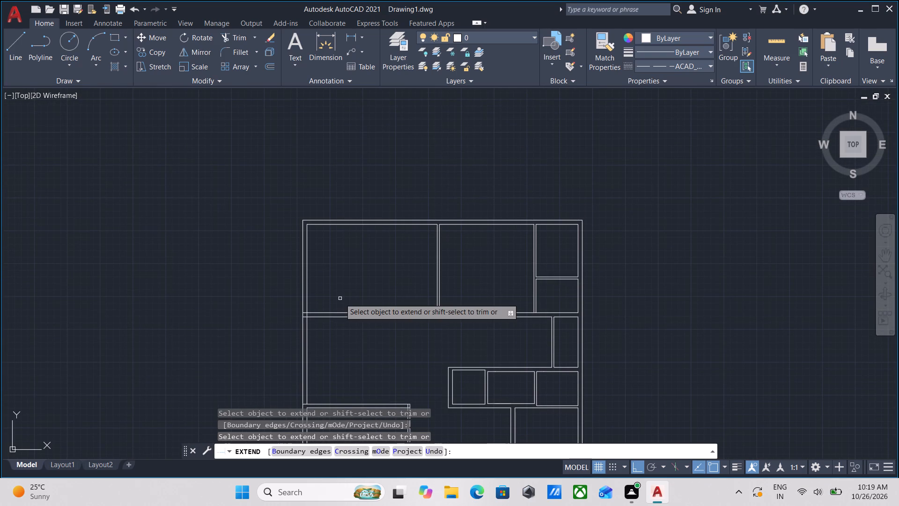
key(Escape)
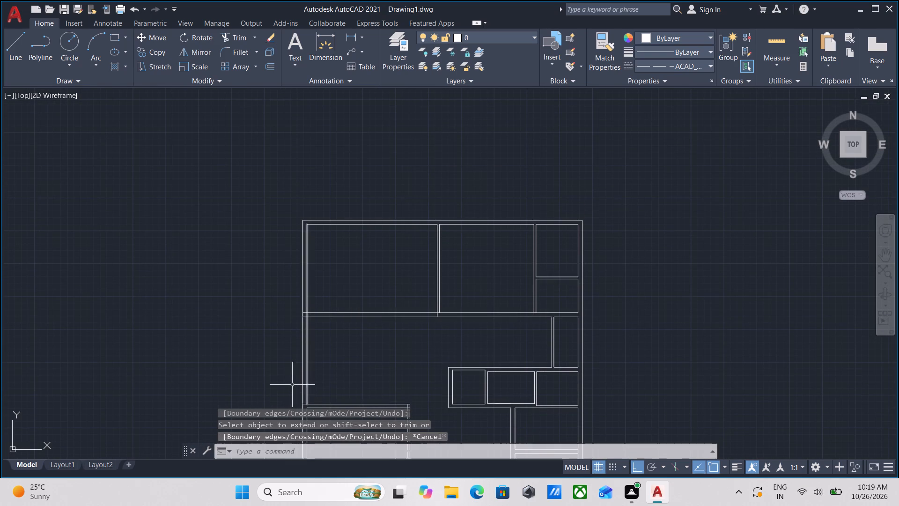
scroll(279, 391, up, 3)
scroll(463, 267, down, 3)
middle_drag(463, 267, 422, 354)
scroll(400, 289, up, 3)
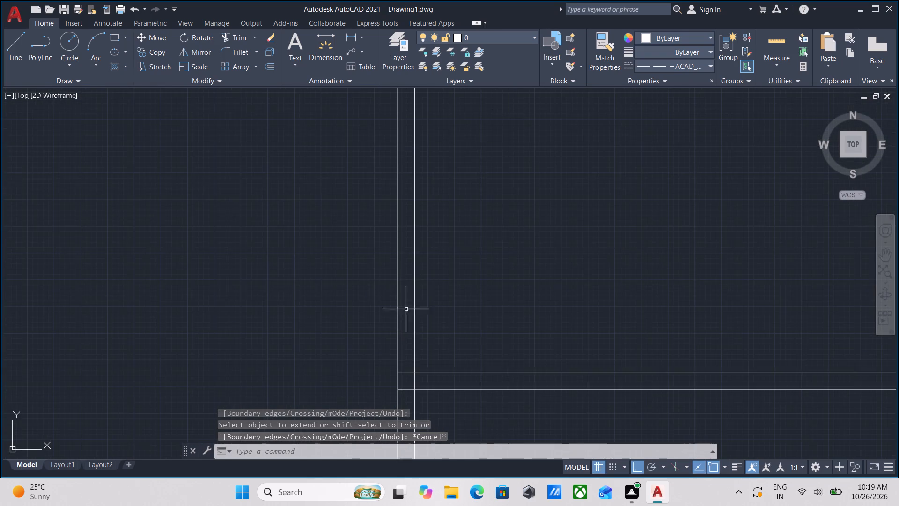
Trim the overlapping wall lines where the partition below the top-left room meets the west outer wall, opening the junction between them.
middle_drag(445, 368, 428, 283)
scroll(399, 337, up, 2)
scroll(447, 321, down, 1)
middle_drag(447, 321, 341, 327)
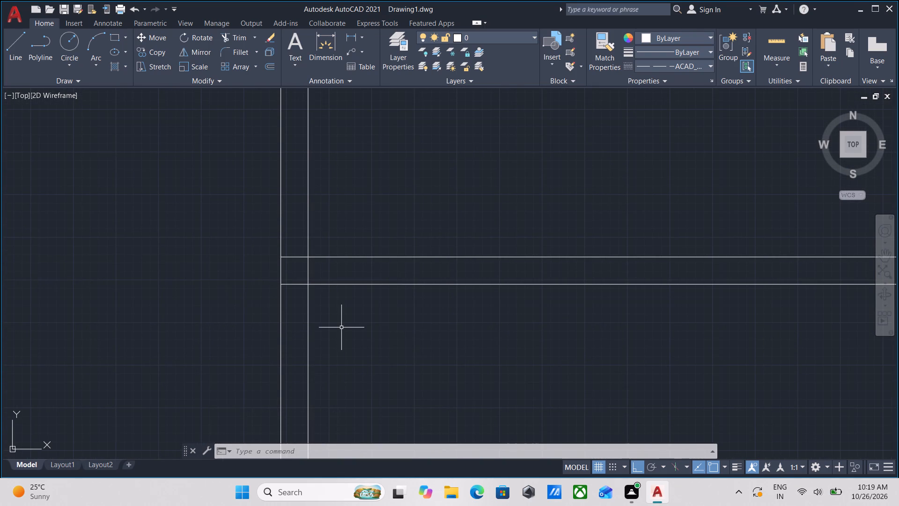
text(tr)
key(Return)
scroll(321, 312, up, 1)
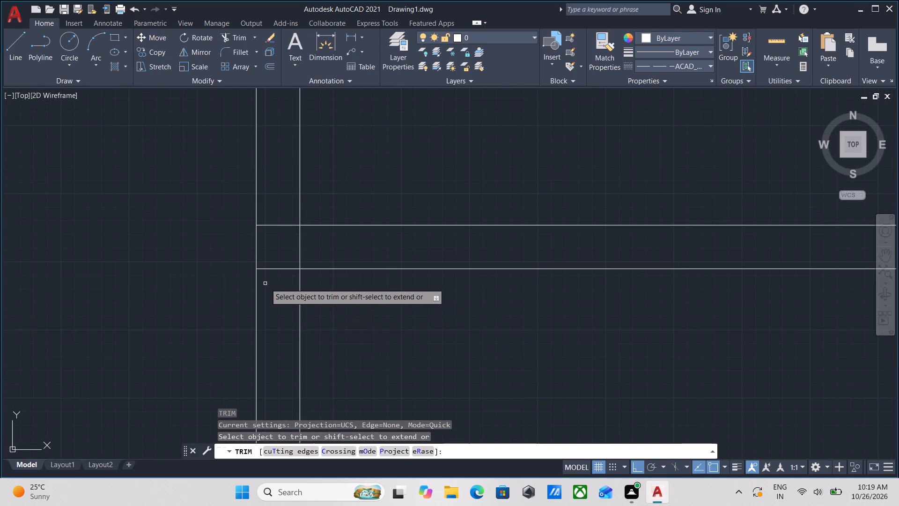
click(274, 284)
click(291, 187)
click(330, 252)
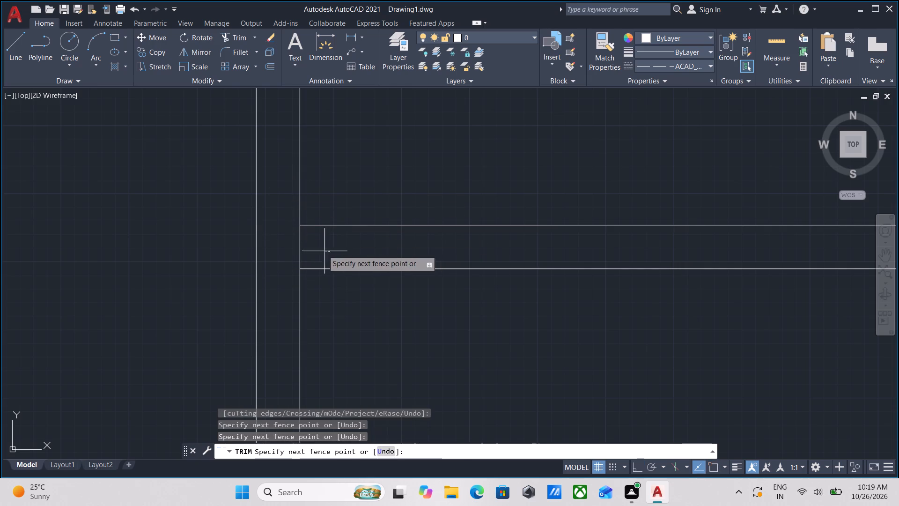
click(286, 242)
key(Escape)
Examine the wall junctions across the upper rooms and along the west outer wall for leftover overlapping lines.
scroll(517, 129, down, 3)
middle_drag(518, 127, 420, 240)
scroll(438, 233, down, 3)
middle_drag(438, 233, 410, 264)
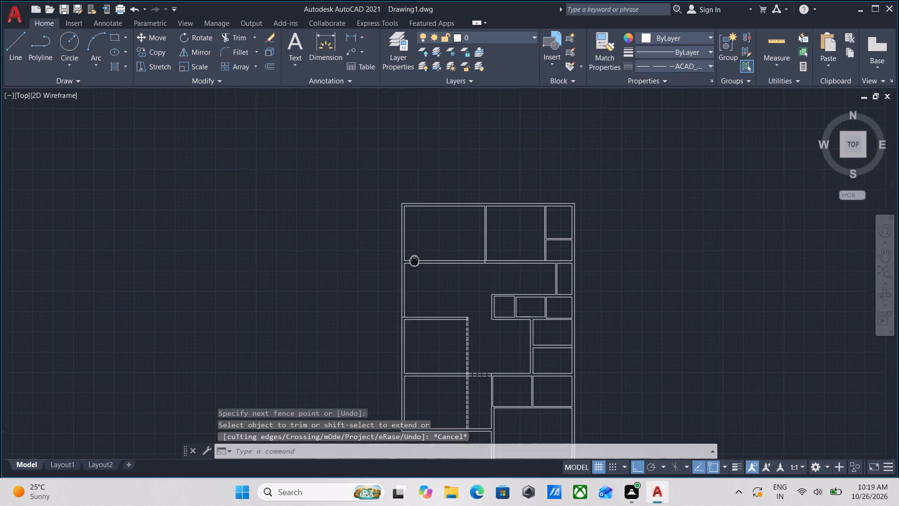
middle_drag(410, 264, 404, 271)
scroll(412, 268, up, 1)
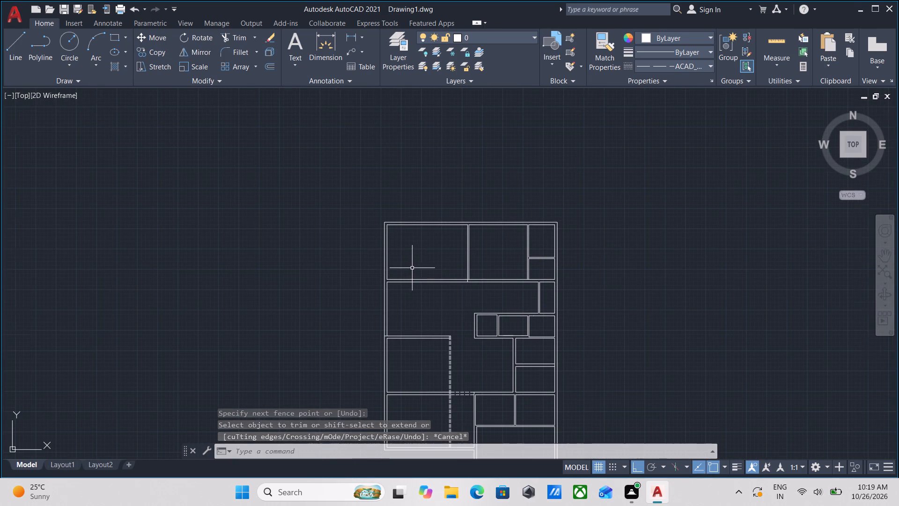
middle_drag(412, 268, 417, 307)
scroll(512, 315, up, 3)
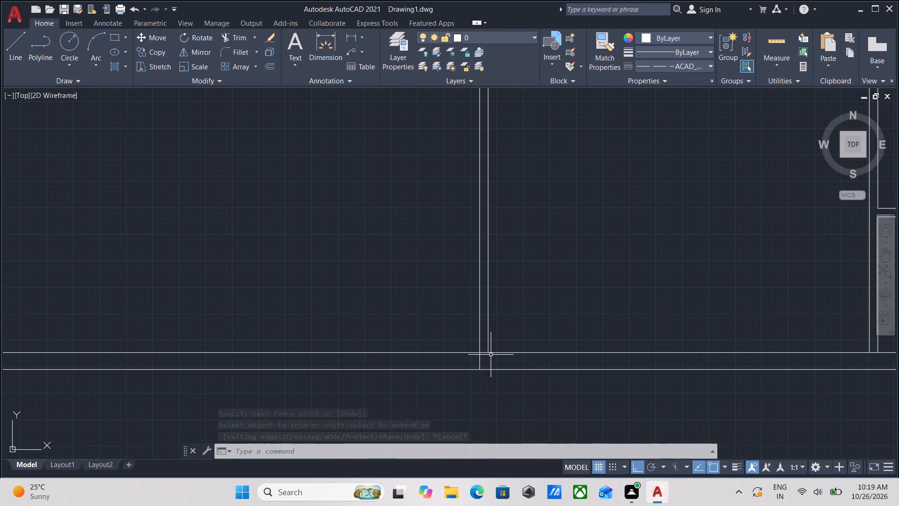
scroll(491, 357, up, 3)
scroll(511, 343, down, 3)
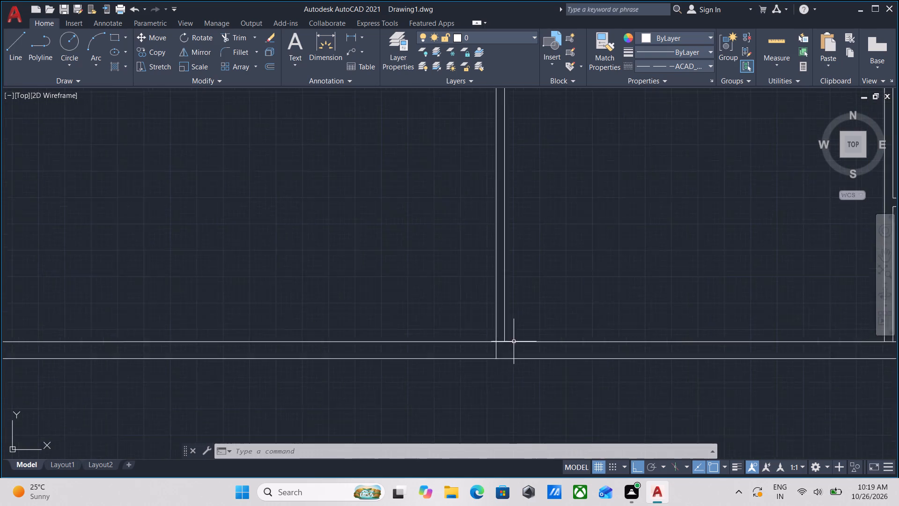
scroll(515, 341, down, 4)
middle_drag(541, 324, 482, 345)
scroll(458, 355, up, 3)
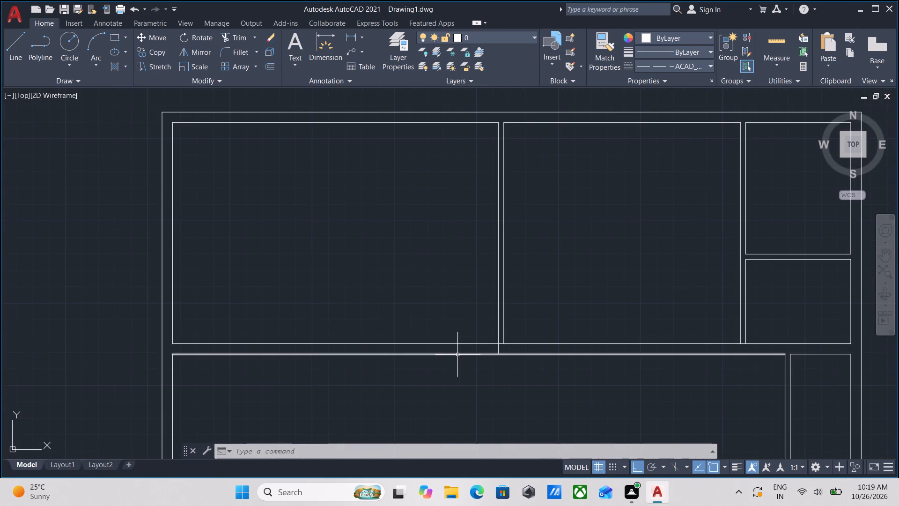
scroll(221, 241, down, 2)
middle_drag(298, 276, 356, 298)
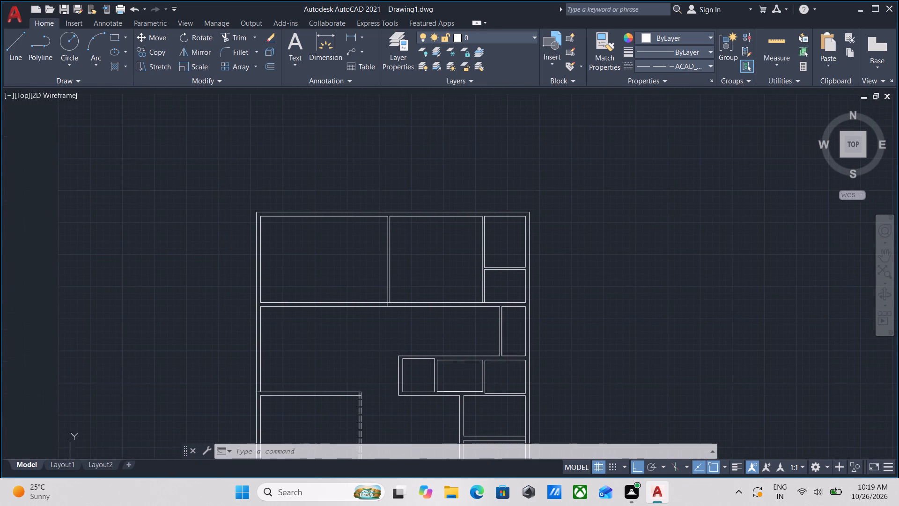
middle_drag(301, 327, 351, 343)
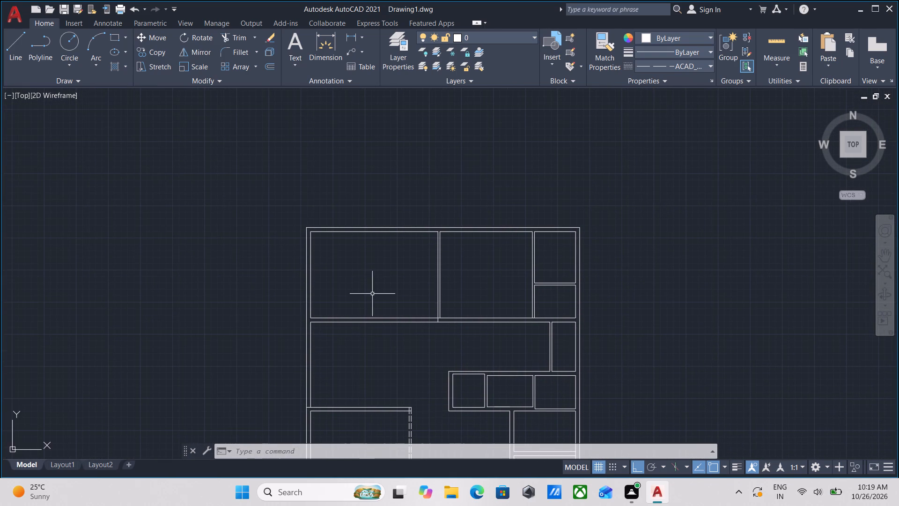
scroll(372, 290, up, 1)
middle_drag(372, 290, 375, 337)
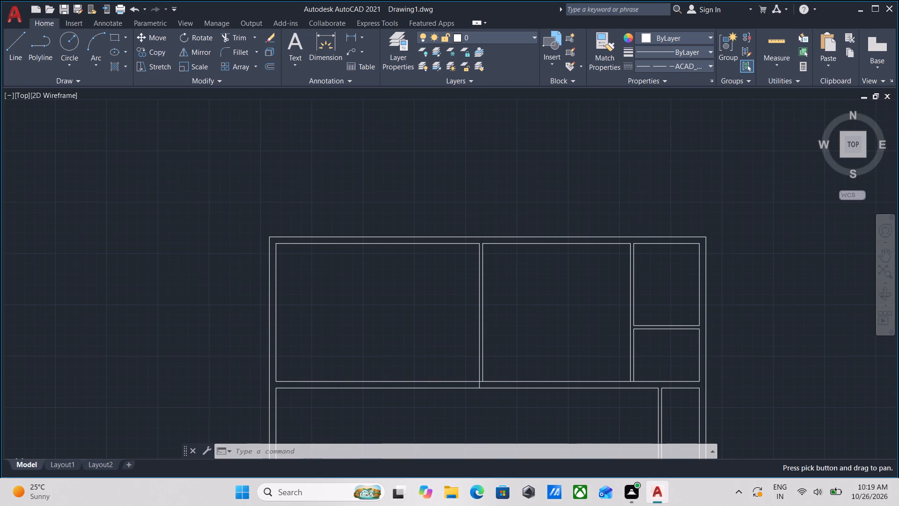
scroll(513, 372, up, 3)
scroll(481, 366, down, 2)
middle_drag(480, 366, 455, 357)
scroll(515, 342, down, 3)
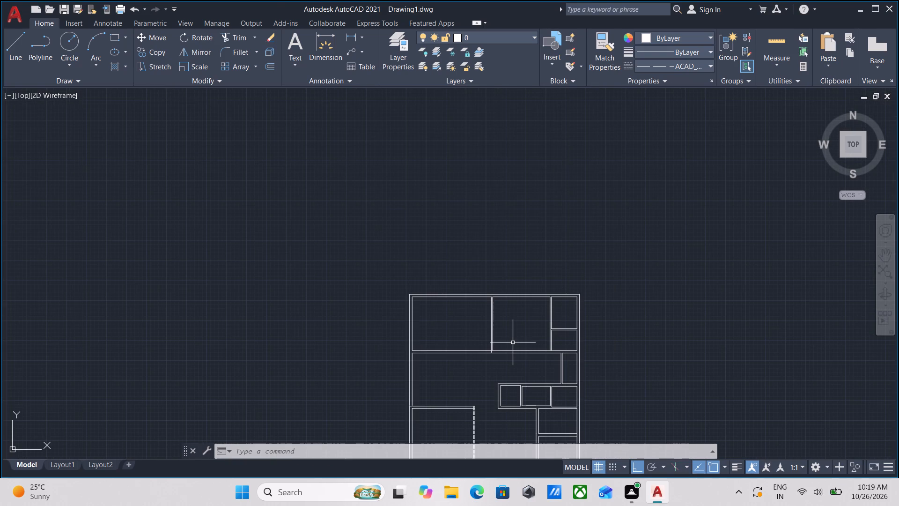
scroll(512, 342, up, 3)
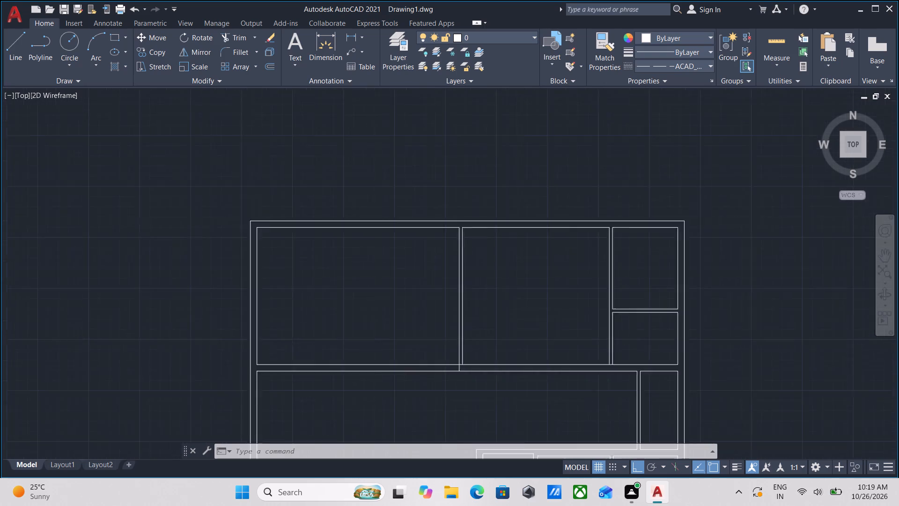
scroll(512, 342, up, 1)
scroll(466, 341, down, 2)
middle_drag(466, 341, 478, 350)
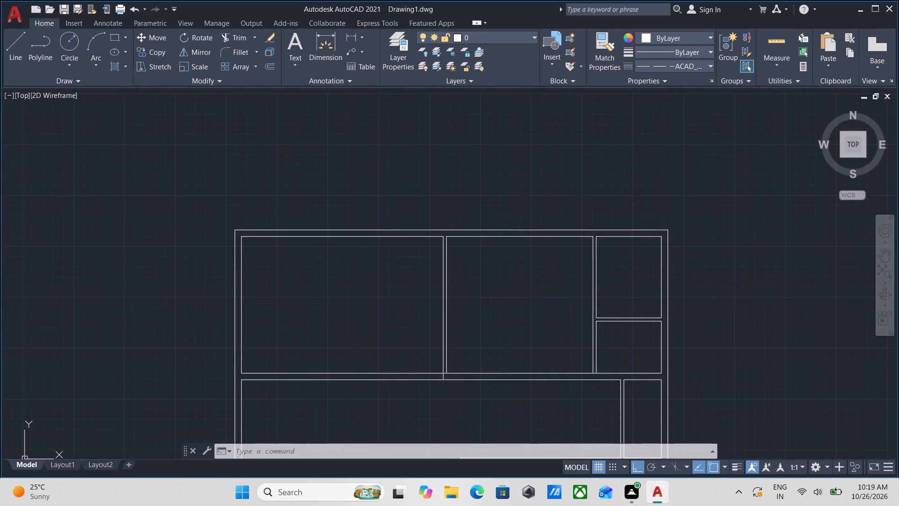
scroll(506, 341, down, 1)
middle_drag(507, 340, 419, 356)
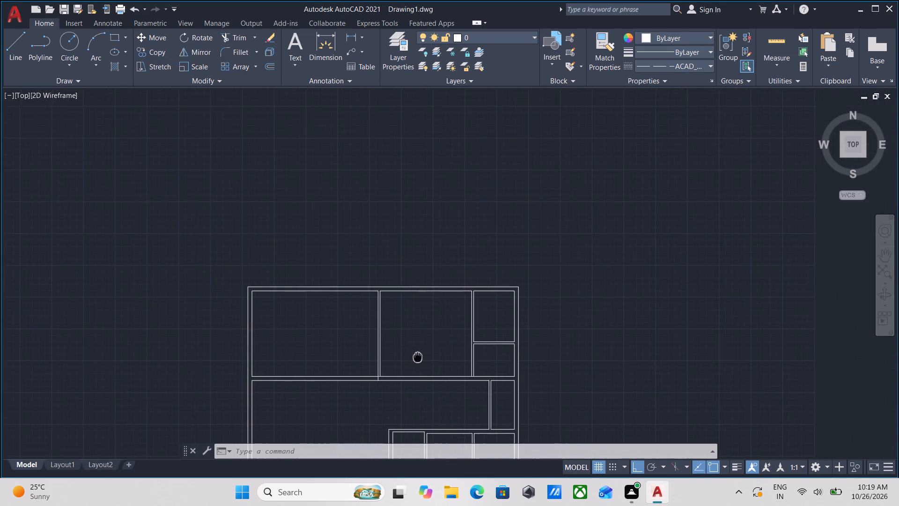
scroll(377, 359, up, 1)
scroll(319, 362, down, 2)
middle_drag(319, 362, 418, 310)
middle_drag(403, 378, 431, 350)
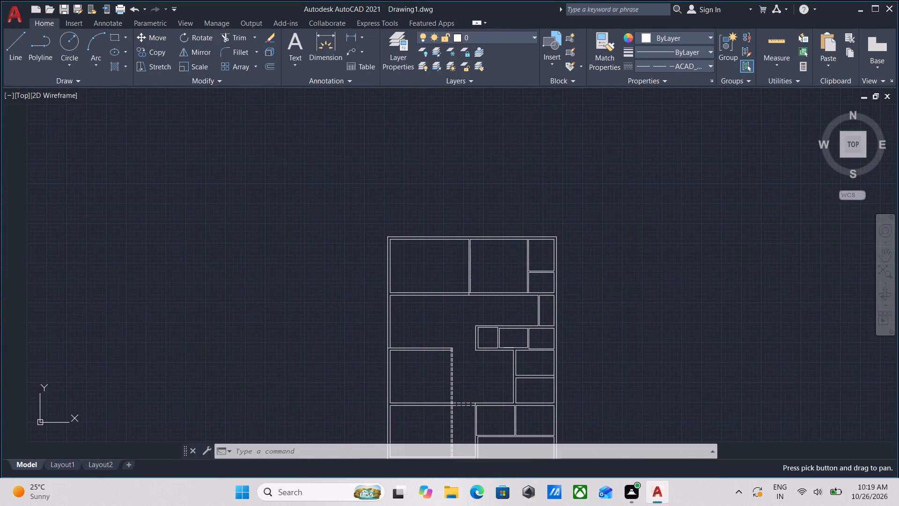
scroll(425, 342, up, 4)
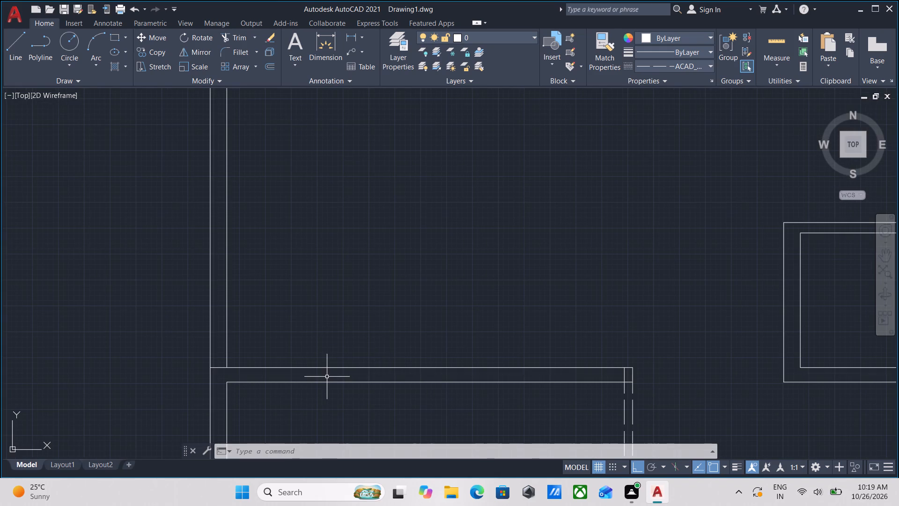
scroll(292, 373, down, 2)
middle_drag(292, 373, 379, 351)
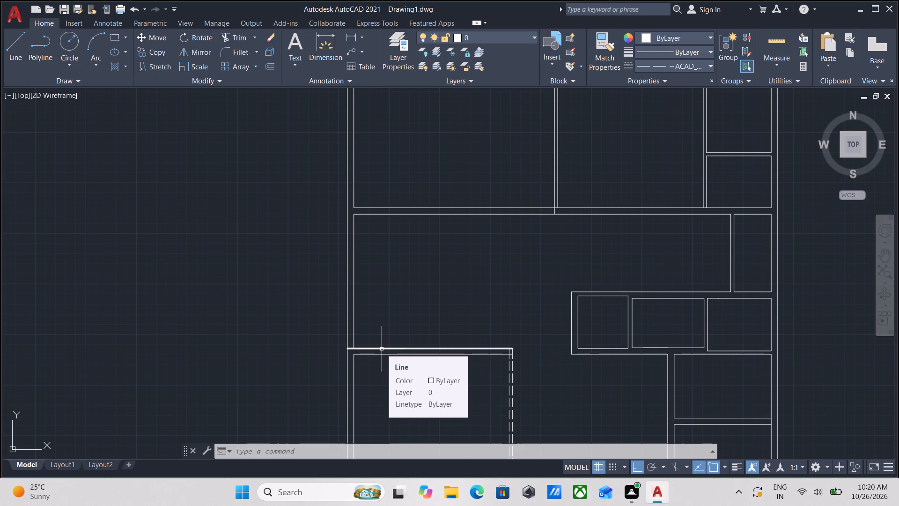
Trim the upper line of the partition above the dashed-edge room back to the inner face of the west outer wall.
scroll(382, 349, down, 3)
middle_drag(388, 322, 388, 320)
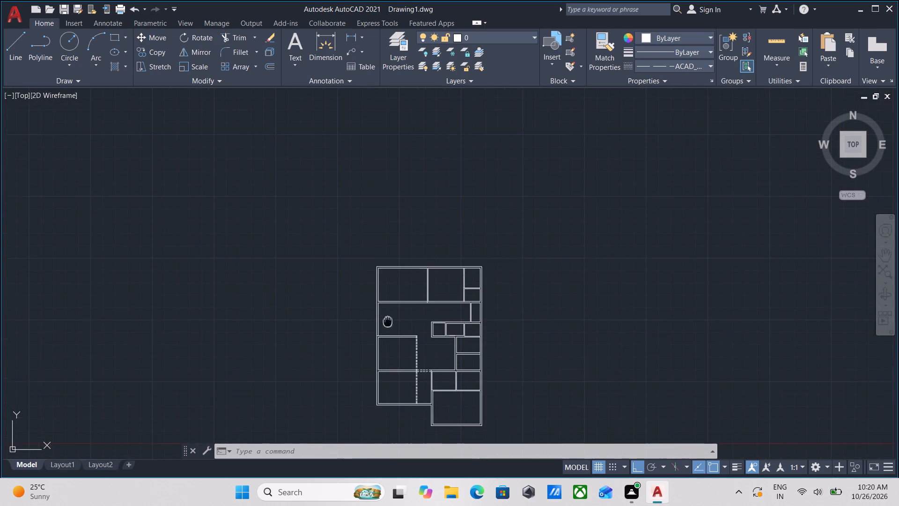
middle_drag(388, 320, 388, 279)
scroll(384, 281, up, 3)
middle_drag(365, 312, 387, 214)
scroll(381, 243, up, 1)
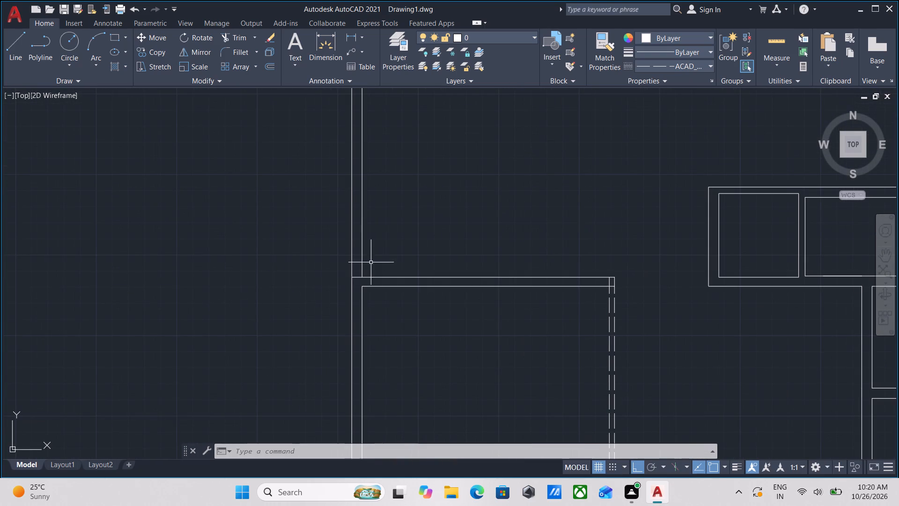
click(358, 334)
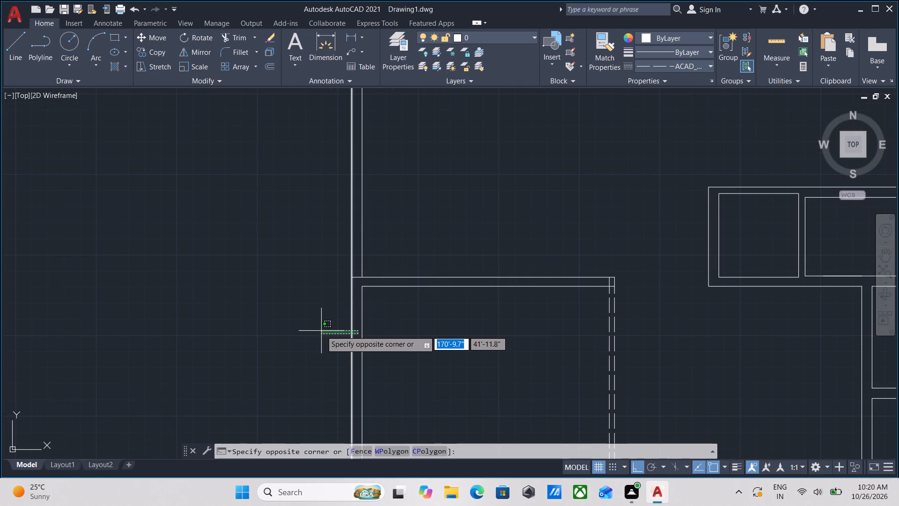
key(Escape)
scroll(358, 267, up, 2)
scroll(361, 279, down, 1)
middle_drag(361, 281, 361, 281)
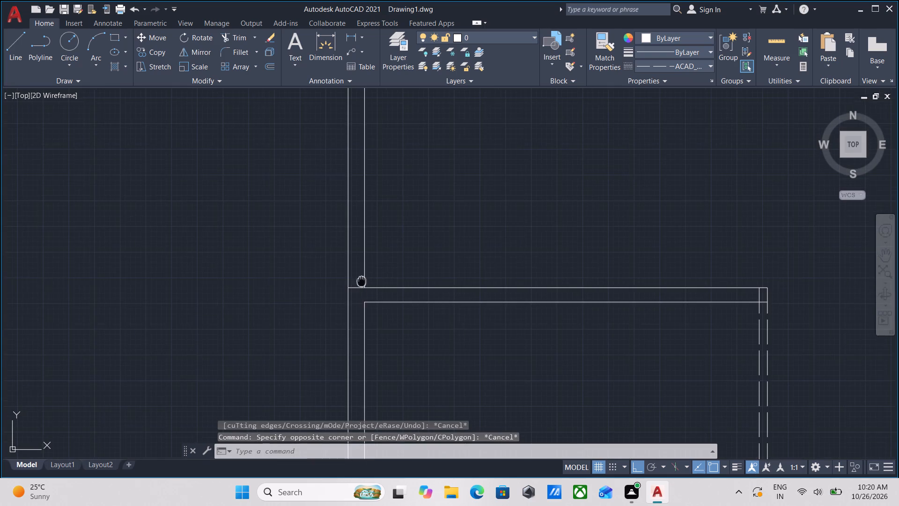
middle_drag(361, 281, 358, 342)
scroll(360, 305, down, 1)
scroll(361, 353, down, 2)
scroll(361, 366, up, 2)
middle_drag(369, 341, 377, 322)
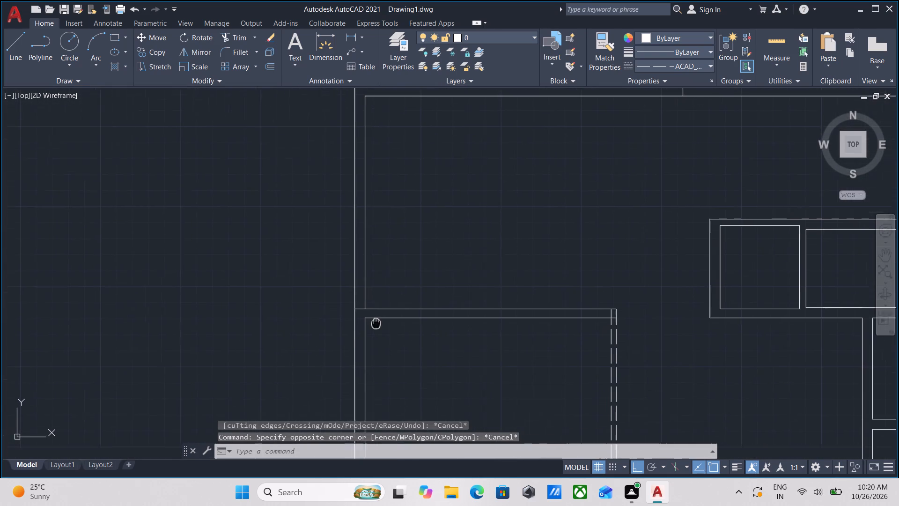
middle_drag(377, 322, 378, 320)
scroll(378, 319, up, 3)
text(tr)
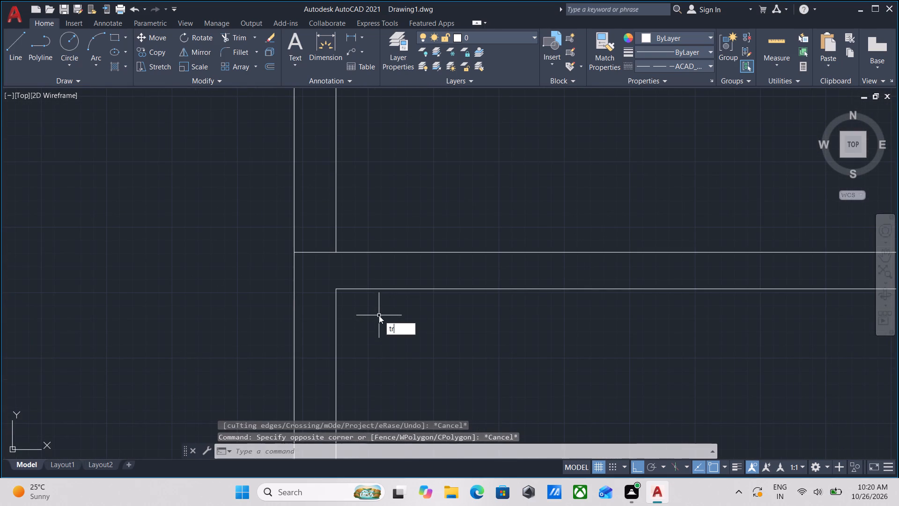
key(Return)
scroll(331, 250, up, 2)
click(311, 273)
click(307, 202)
key(Escape)
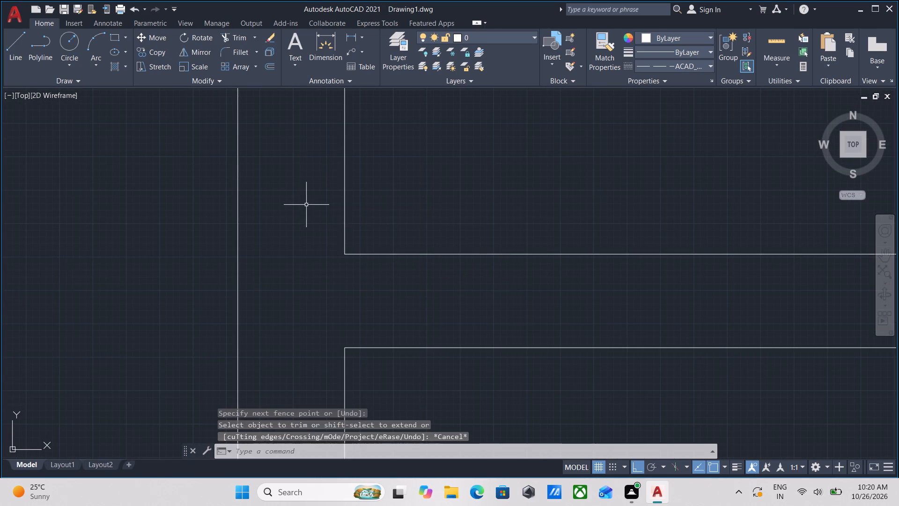
Offset the outermost line of the west wall outward to the west by 14'7".
scroll(302, 220, down, 4)
click(296, 241)
click(216, 179)
scroll(216, 181, down, 4)
middle_drag(220, 184, 371, 191)
middle_drag(332, 214, 333, 217)
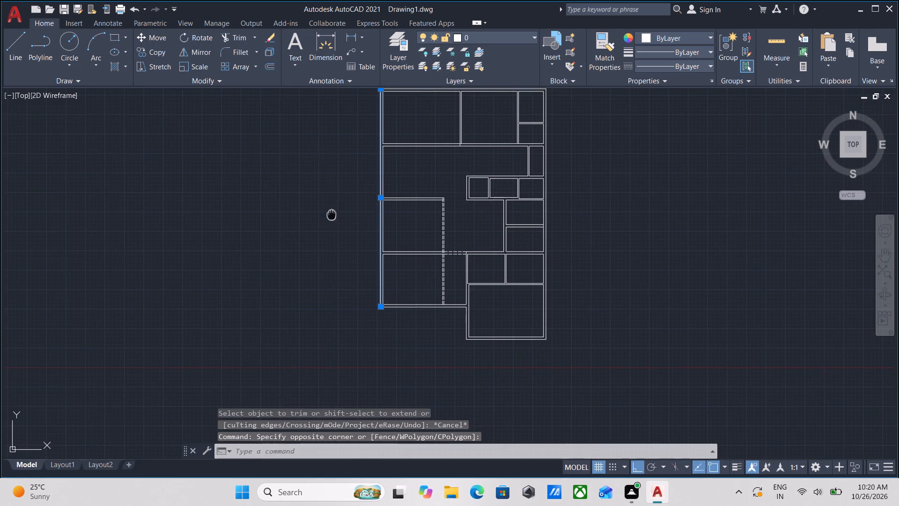
middle_drag(333, 217, 368, 286)
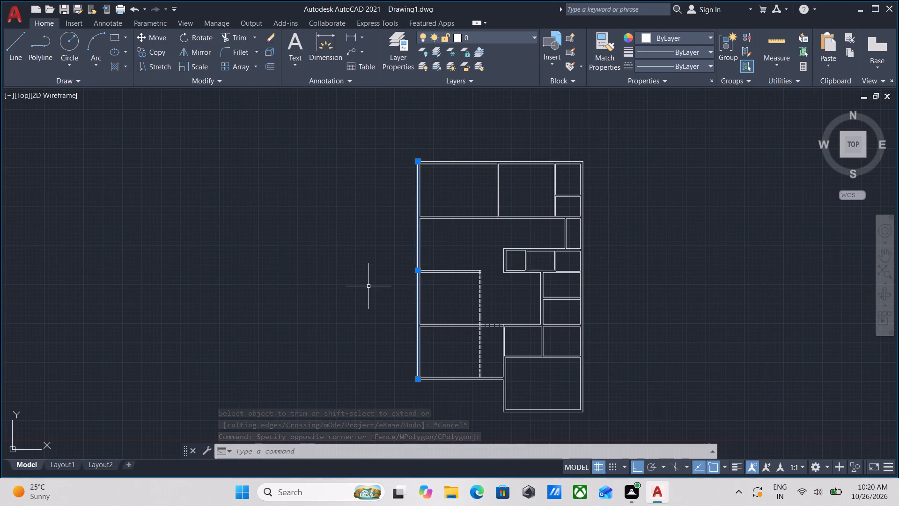
scroll(368, 286, up, 3)
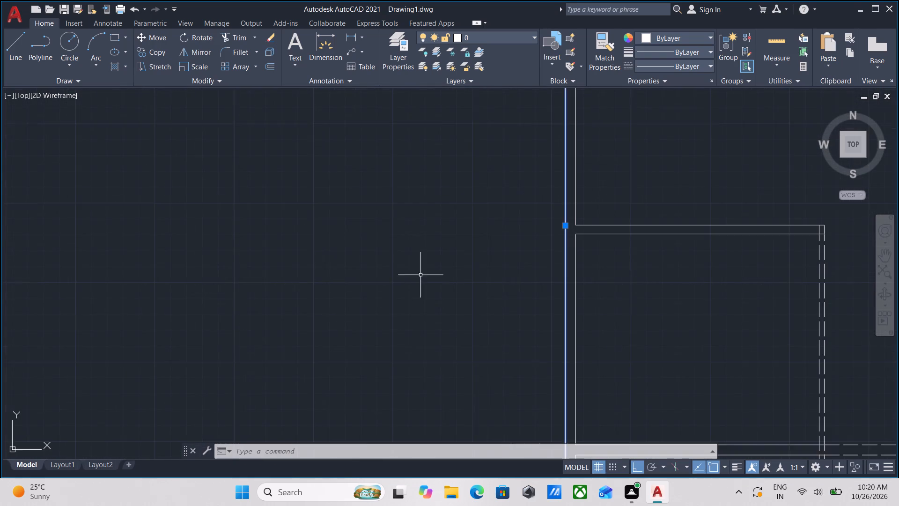
middle_drag(422, 275, 410, 299)
key(o)
key(Return)
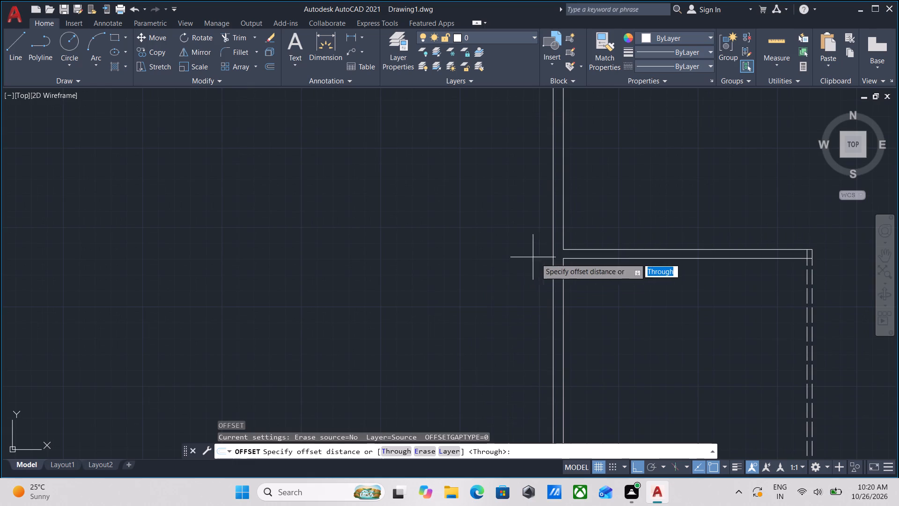
click(552, 284)
click(397, 293)
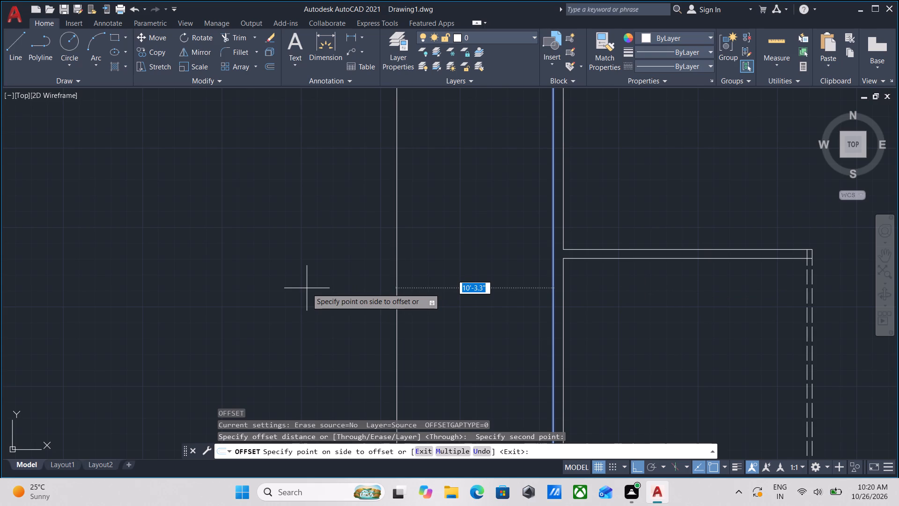
key(1)
key(4)
key(apostrophe)
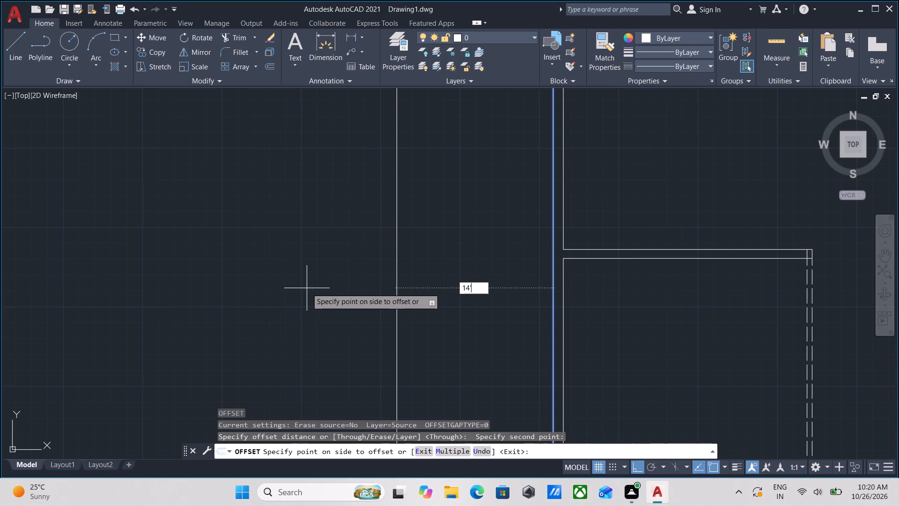
key(7)
key(shift+quotedbl)
key(Return)
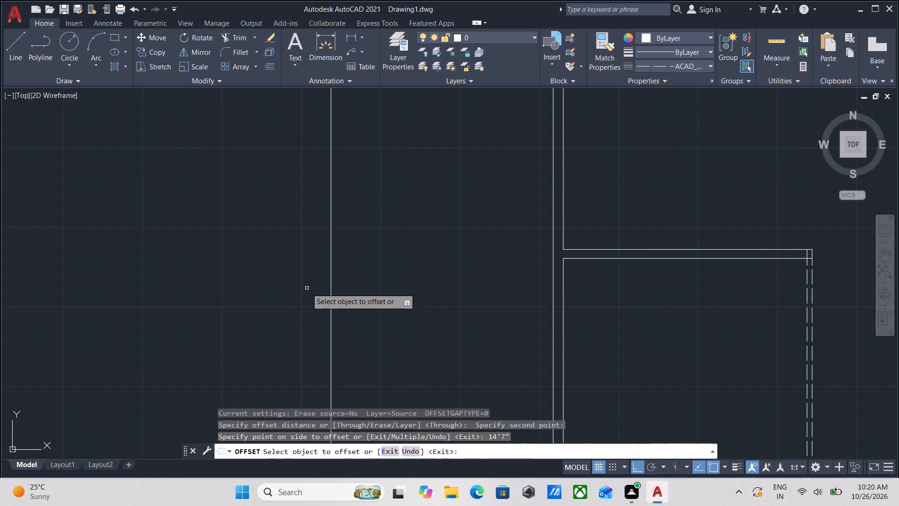
scroll(321, 277, down, 3)
middle_drag(325, 275, 304, 357)
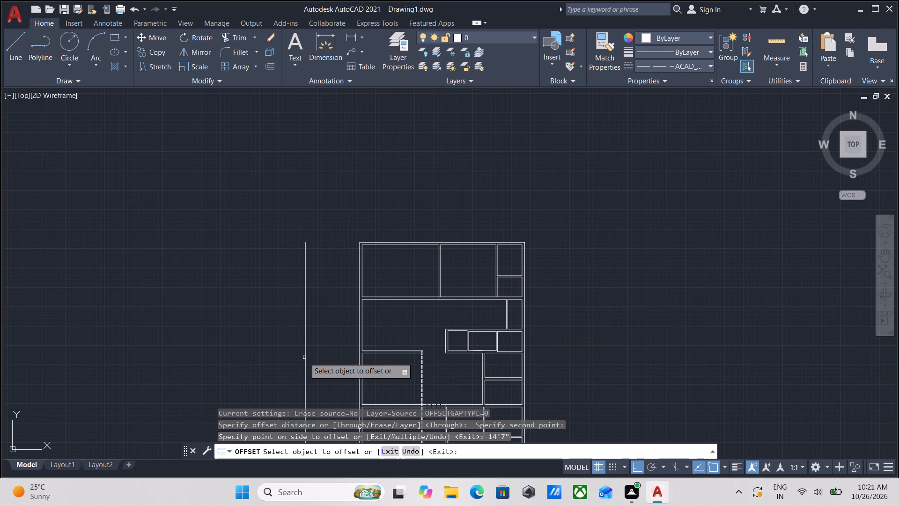
Extend the outer and inner lines of the north outer wall west to the offset line beyond the west wall.
scroll(314, 352, down, 2)
middle_drag(314, 352, 305, 379)
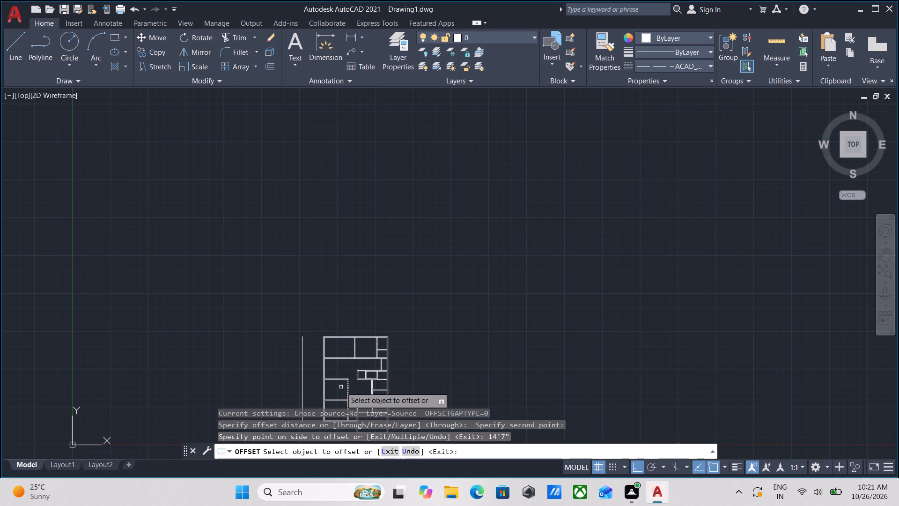
scroll(356, 352, up, 3)
scroll(346, 307, down, 2)
middle_drag(346, 307, 354, 362)
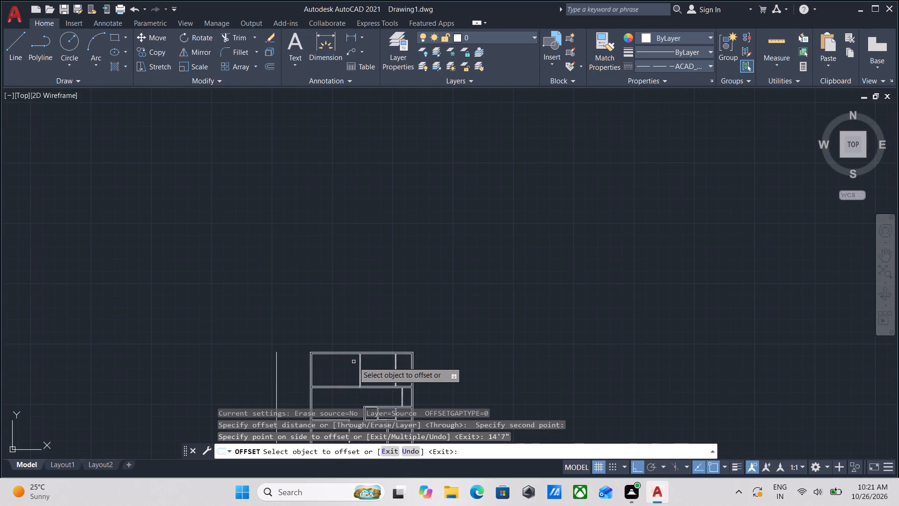
scroll(335, 349, up, 4)
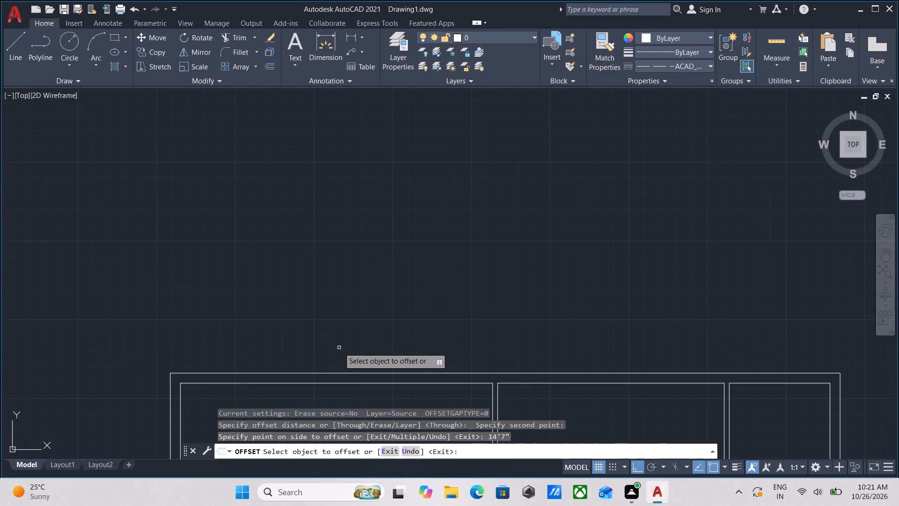
scroll(355, 337, down, 2)
middle_drag(355, 337, 364, 351)
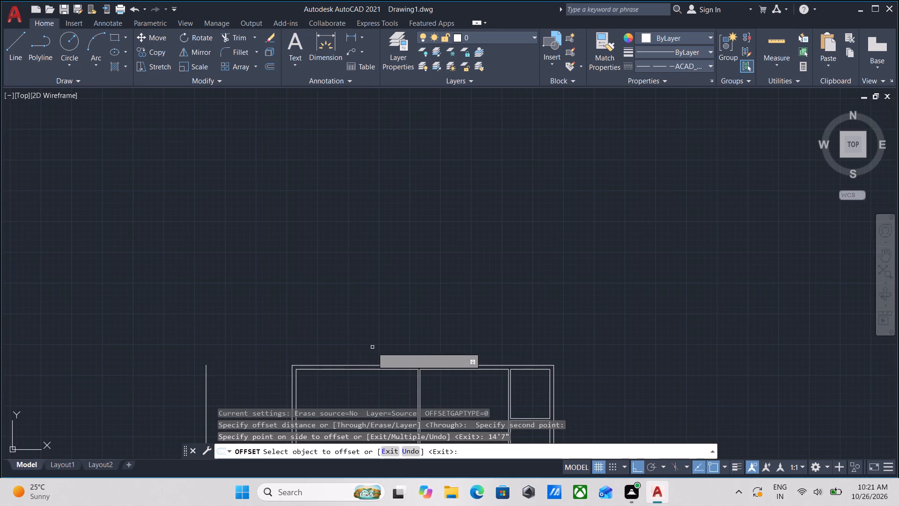
key(Escape)
text(ex)
key(Return)
scroll(335, 366, up, 1)
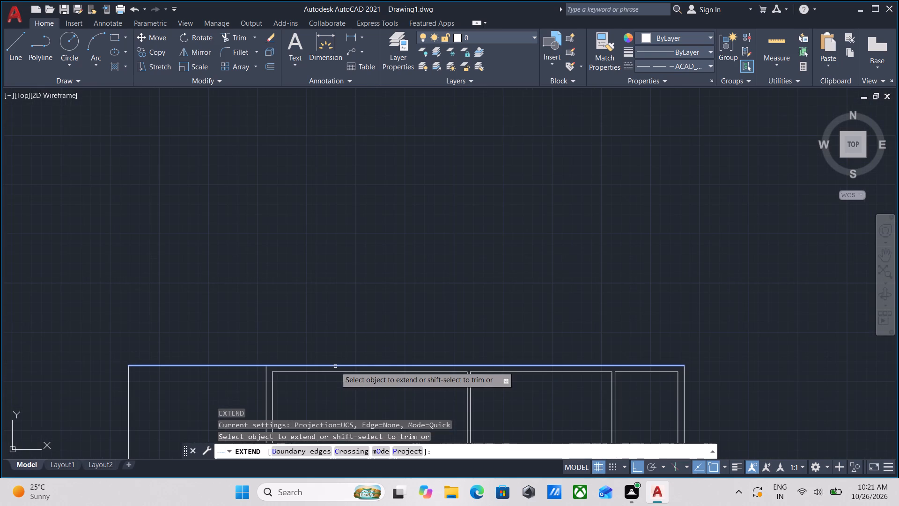
click(335, 366)
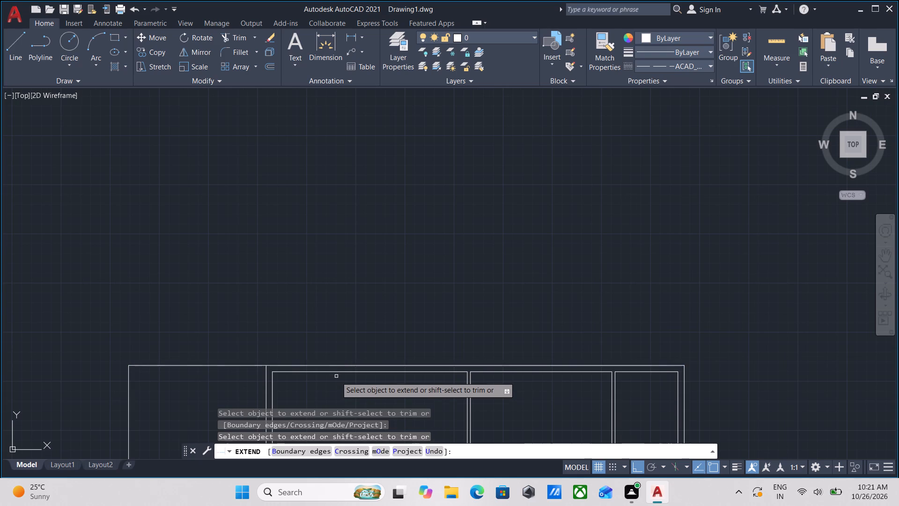
click(338, 373)
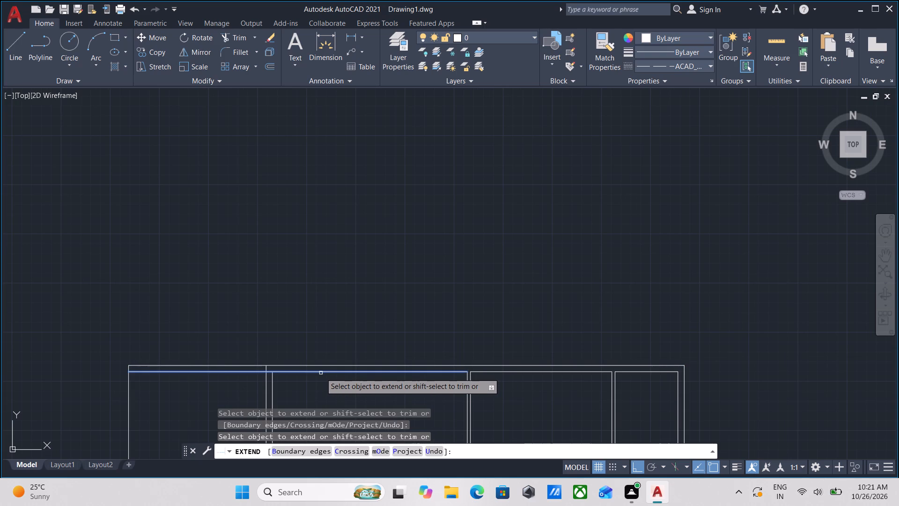
click(321, 373)
key(Escape)
Offset the outermost line of the north wall outward to the north by 11'6".
scroll(381, 364, up, 3)
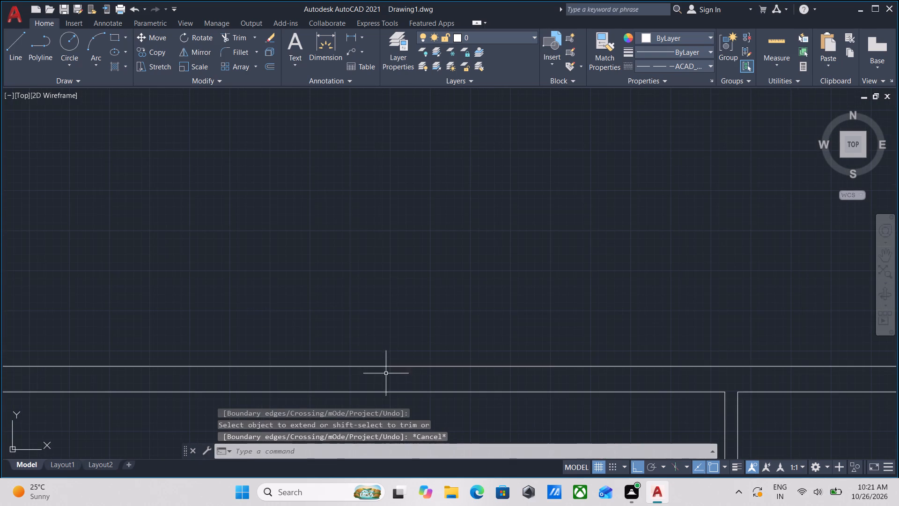
click(389, 378)
click(346, 332)
scroll(378, 300, down, 4)
middle_drag(379, 299, 397, 378)
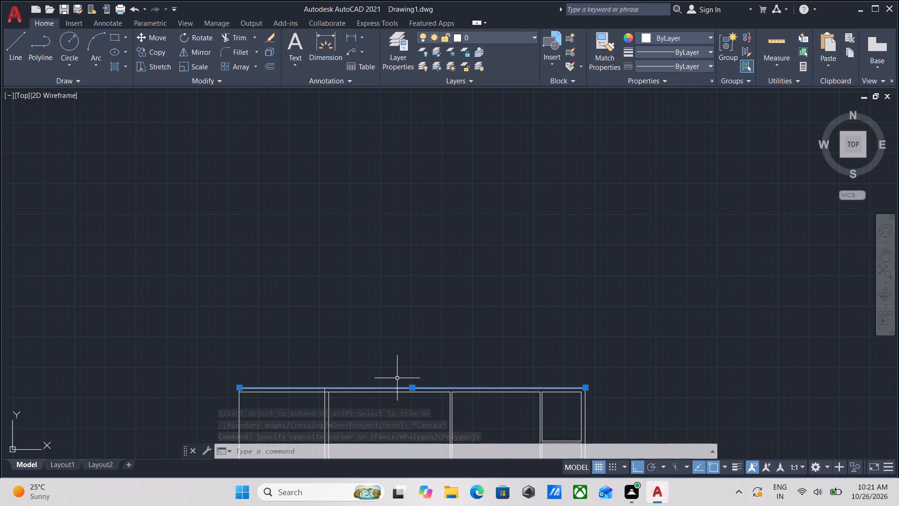
key(o)
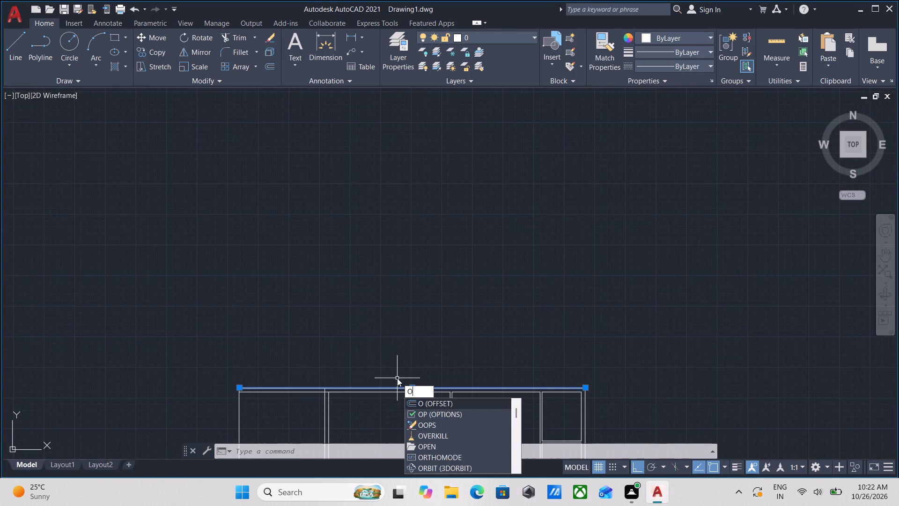
key(Return)
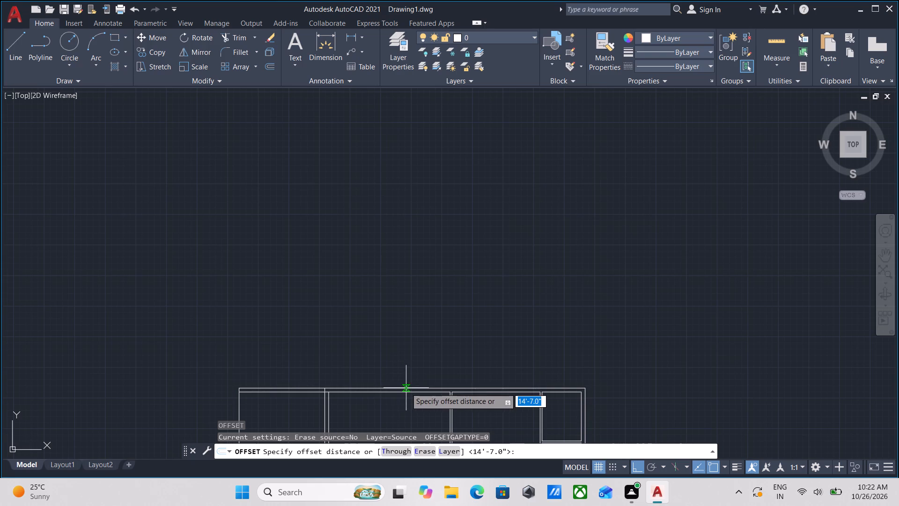
click(406, 388)
click(408, 305)
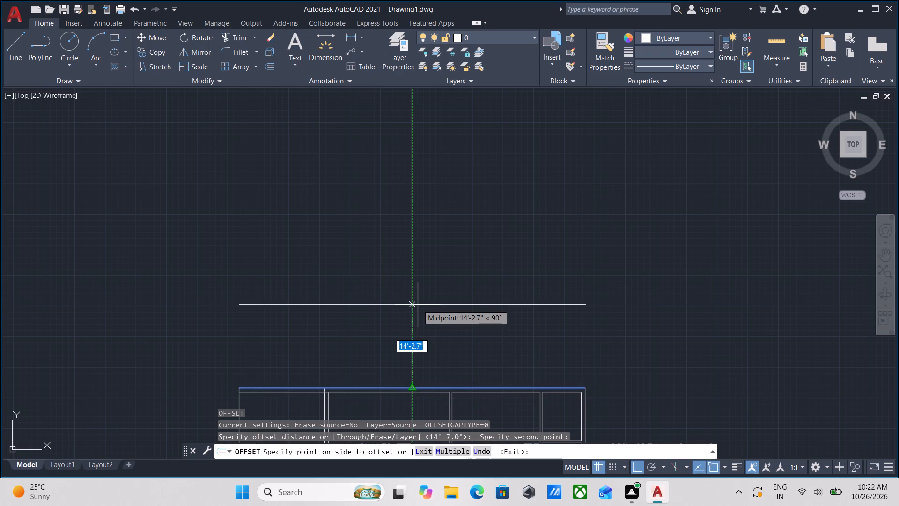
text(11)
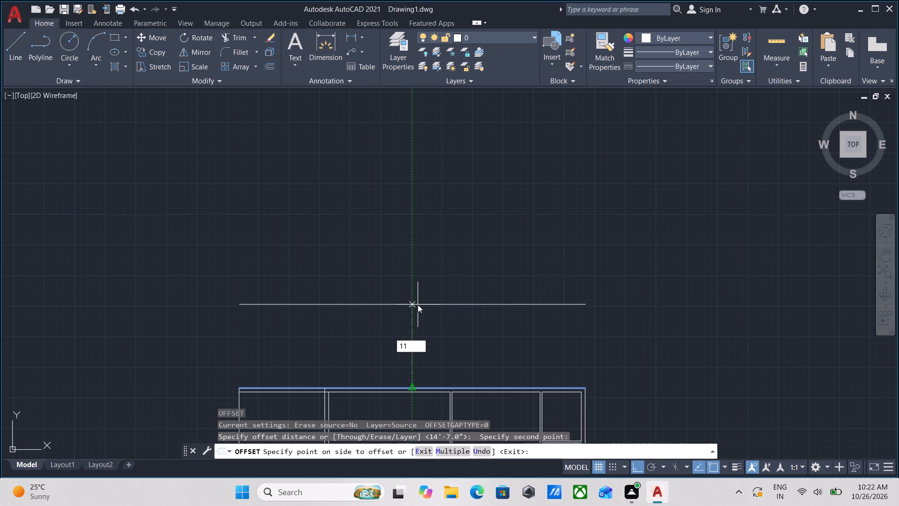
key(apostrophe)
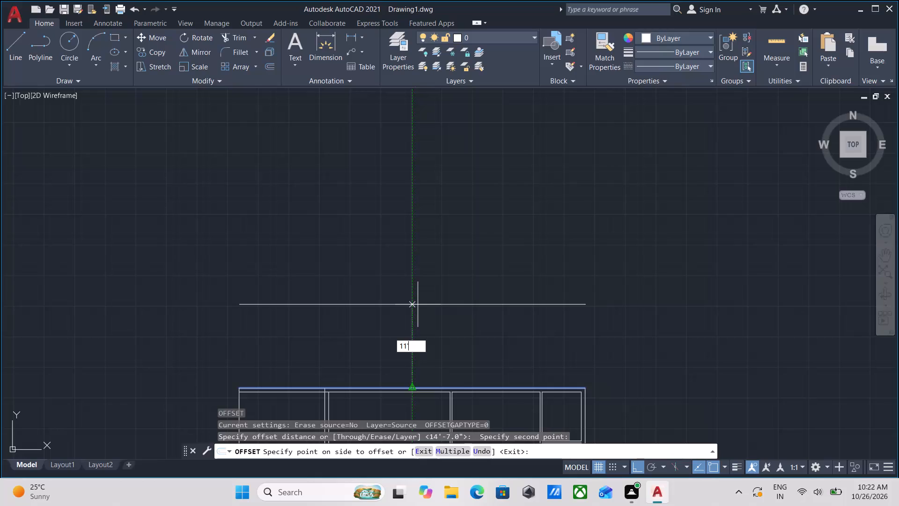
key(6)
key(shift+quotedbl)
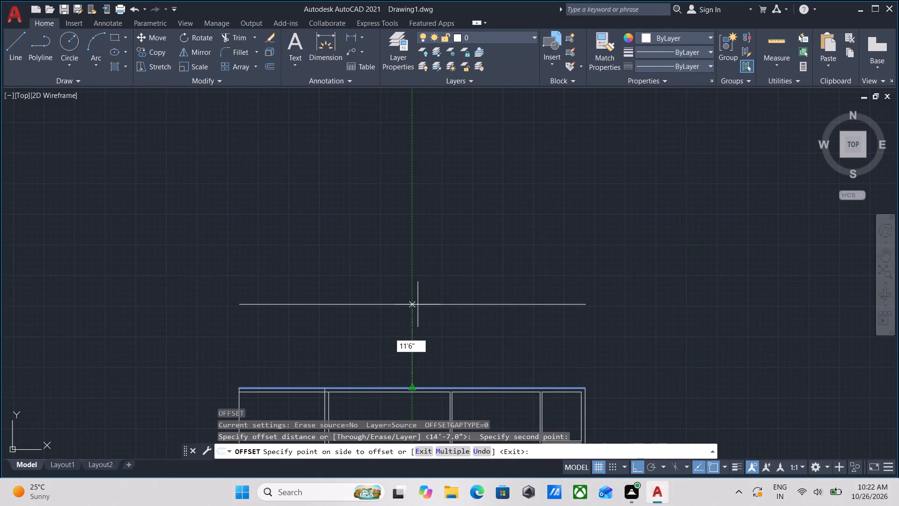
key(Return)
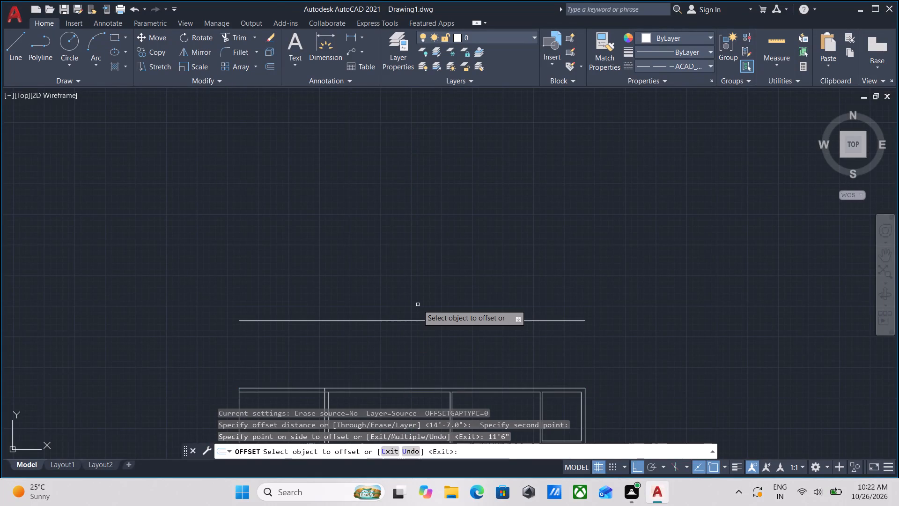
key(Escape)
Fillet the north offset line with the west offset line at zero radius to form a closed northwest corner.
scroll(462, 335, down, 3)
middle_drag(465, 334, 387, 265)
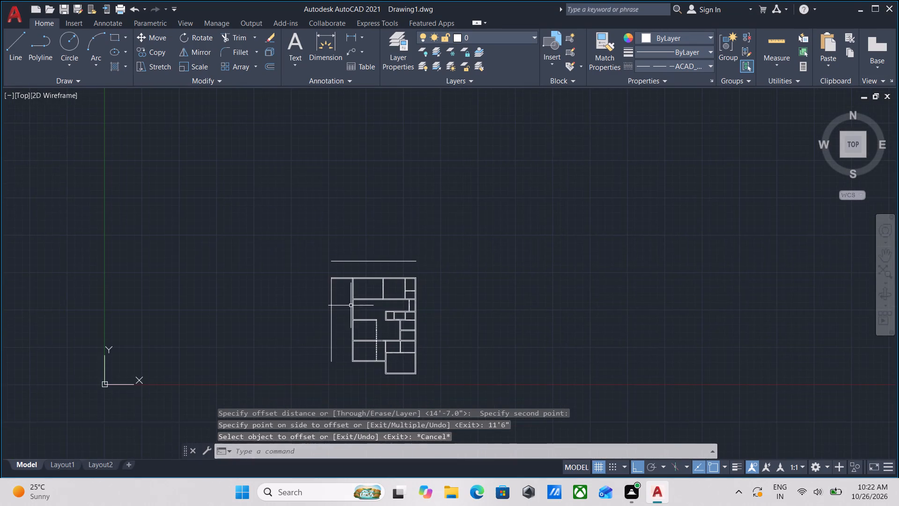
scroll(350, 306, up, 3)
scroll(346, 271, down, 1)
middle_drag(346, 271, 346, 327)
scroll(334, 318, down, 2)
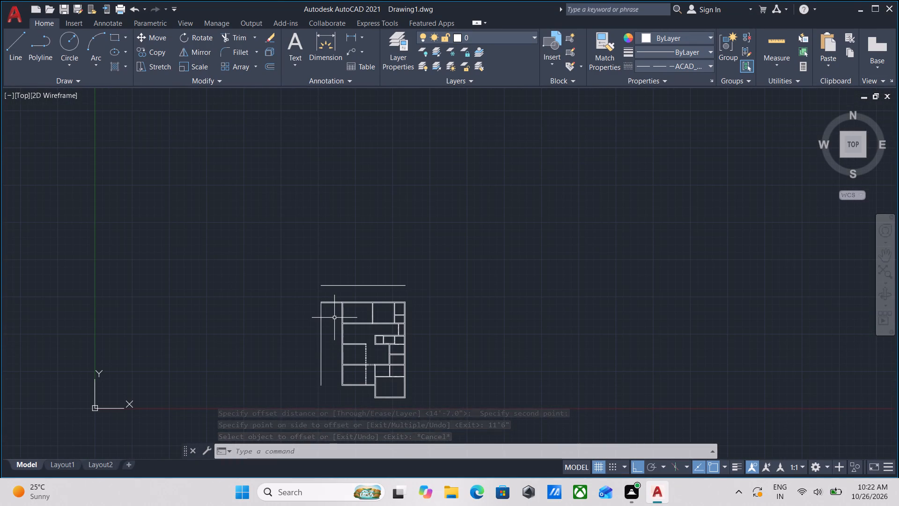
scroll(334, 318, up, 2)
middle_drag(332, 296, 336, 335)
scroll(332, 296, down, 1)
key(f)
key(Return)
scroll(325, 306, up, 3)
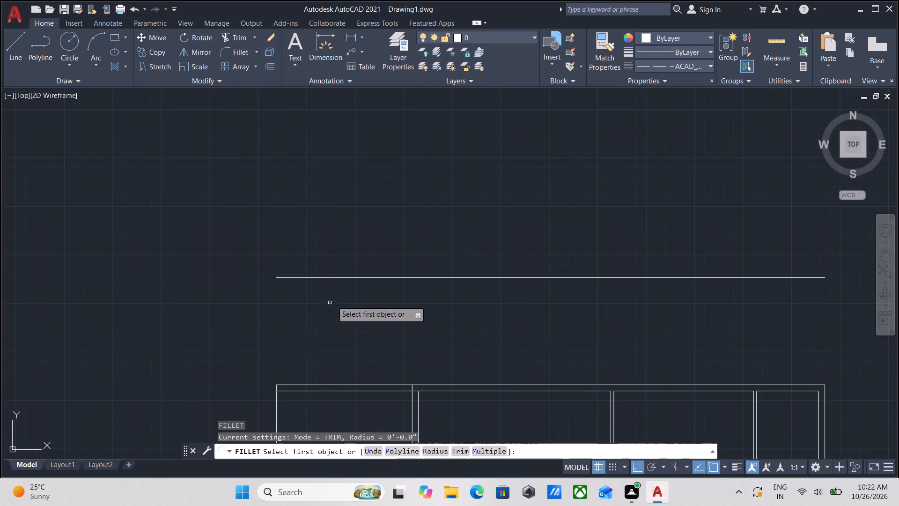
click(346, 275)
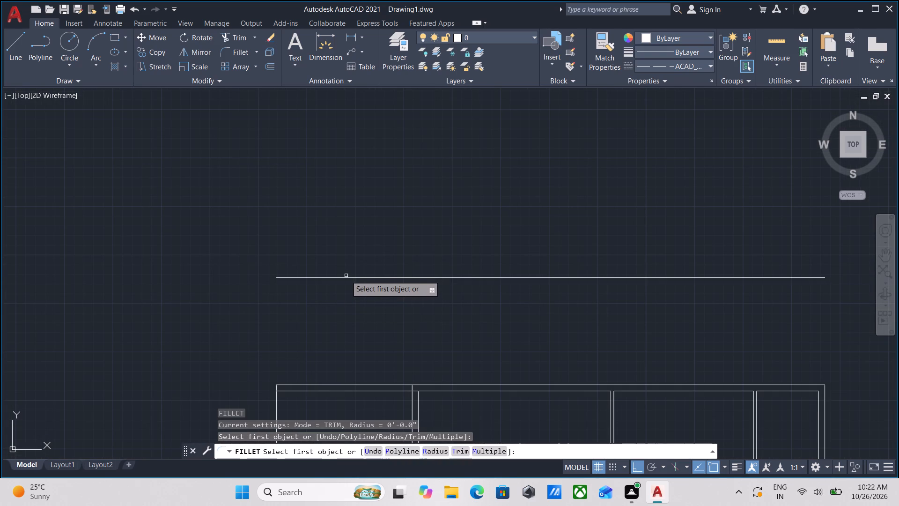
click(350, 277)
scroll(327, 384, down, 1)
middle_drag(327, 384, 346, 278)
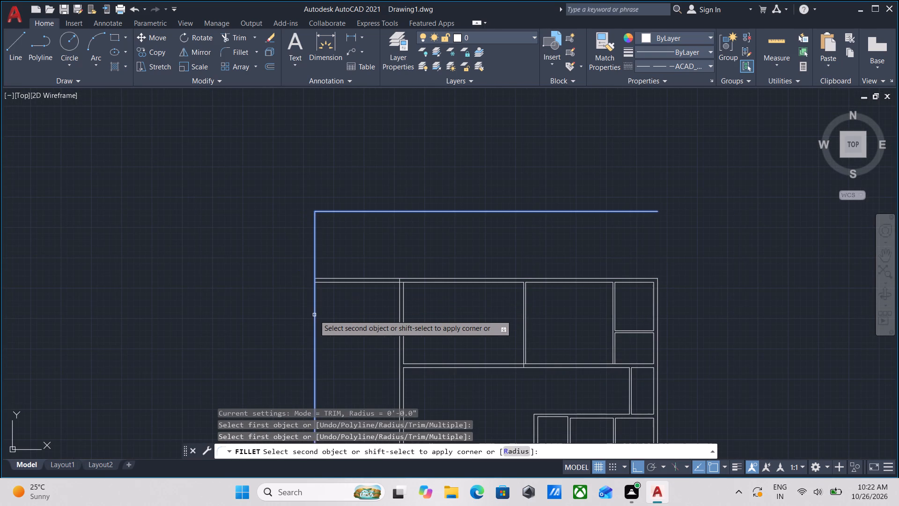
click(314, 315)
scroll(395, 239, down, 1)
middle_drag(395, 239, 340, 292)
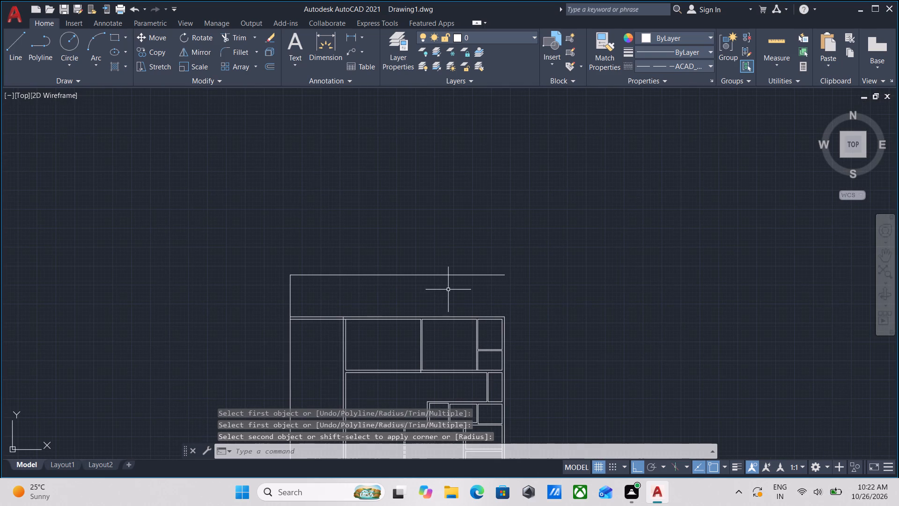
key(Escape)
Offset the outermost line of the east wall outward to the east by 9'10".
scroll(560, 313, down, 2)
middle_drag(562, 313, 449, 217)
scroll(440, 283, up, 2)
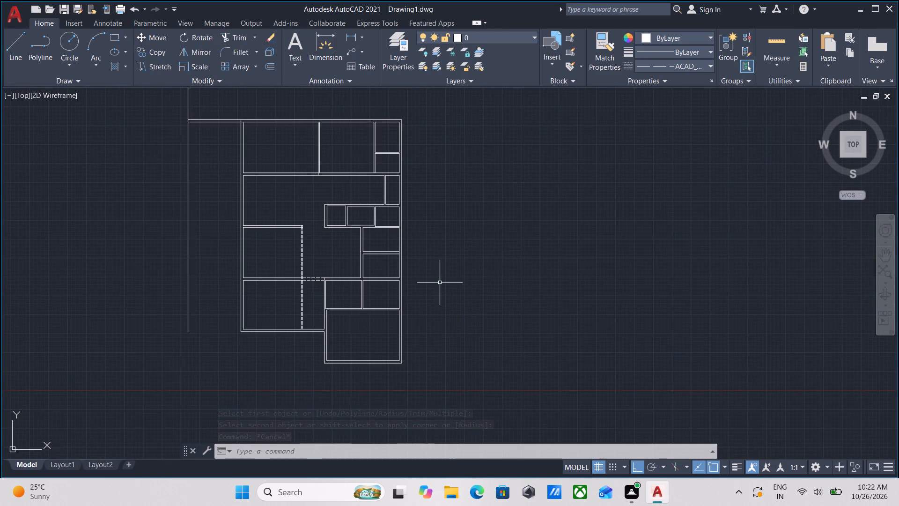
scroll(423, 191, up, 3)
scroll(391, 223, down, 2)
middle_drag(391, 223, 414, 260)
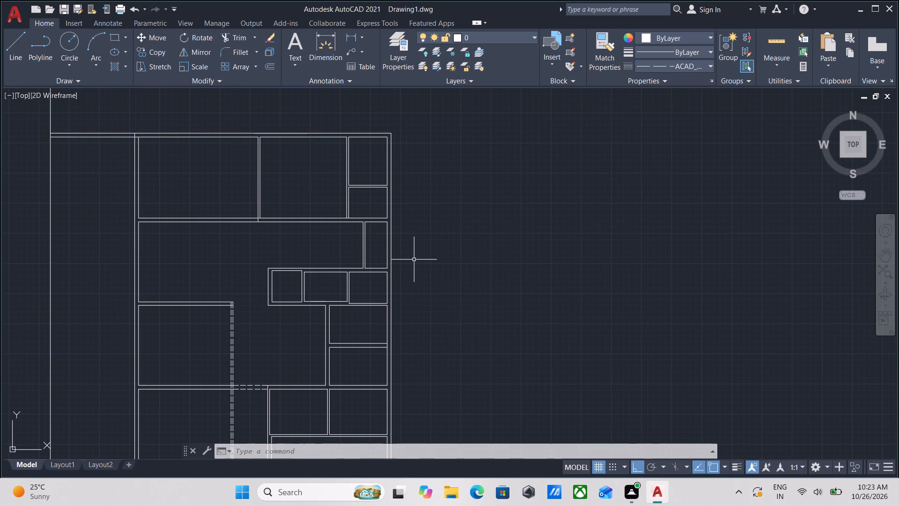
scroll(400, 247, up, 3)
click(376, 272)
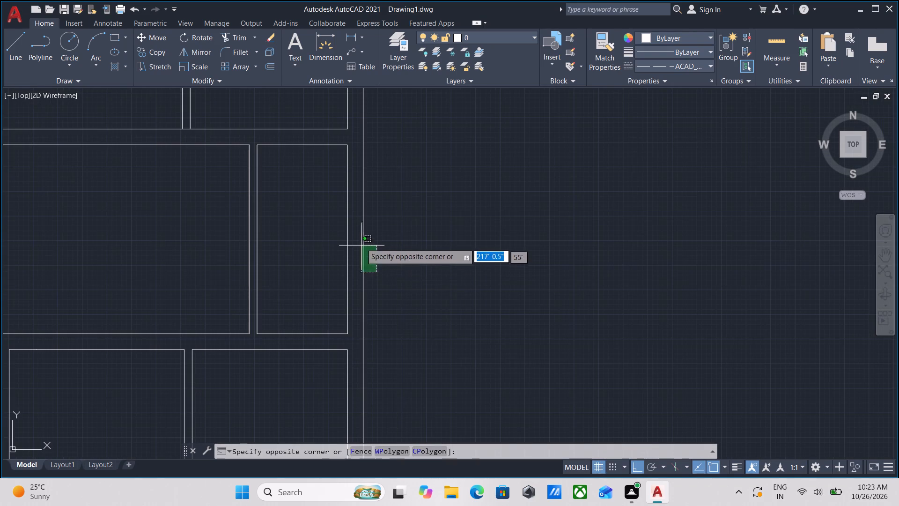
click(358, 238)
scroll(378, 224, down, 3)
middle_drag(378, 224, 377, 266)
middle_drag(410, 244, 430, 224)
scroll(413, 240, down, 1)
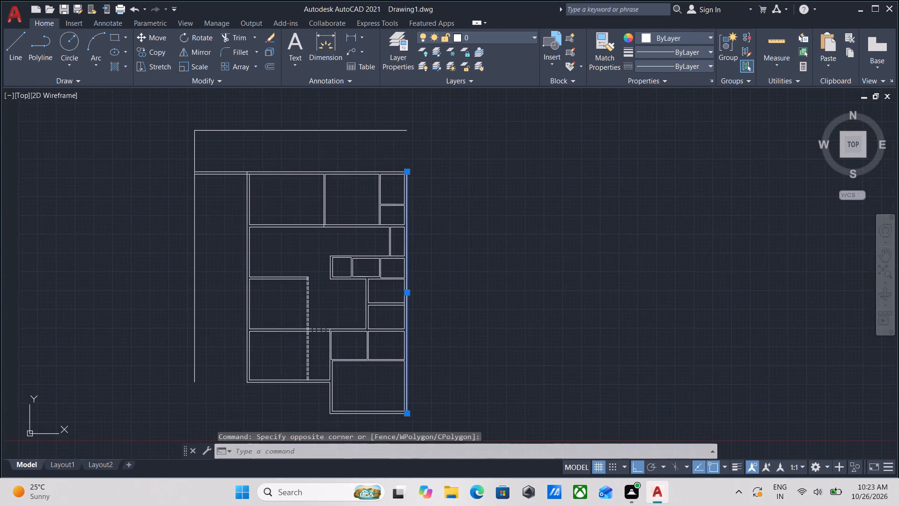
middle_drag(430, 224, 438, 253)
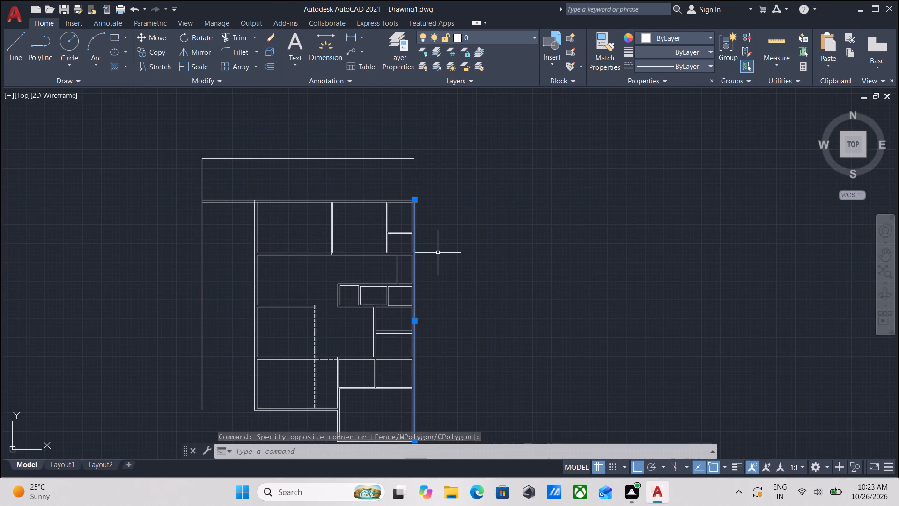
scroll(434, 255, up, 2)
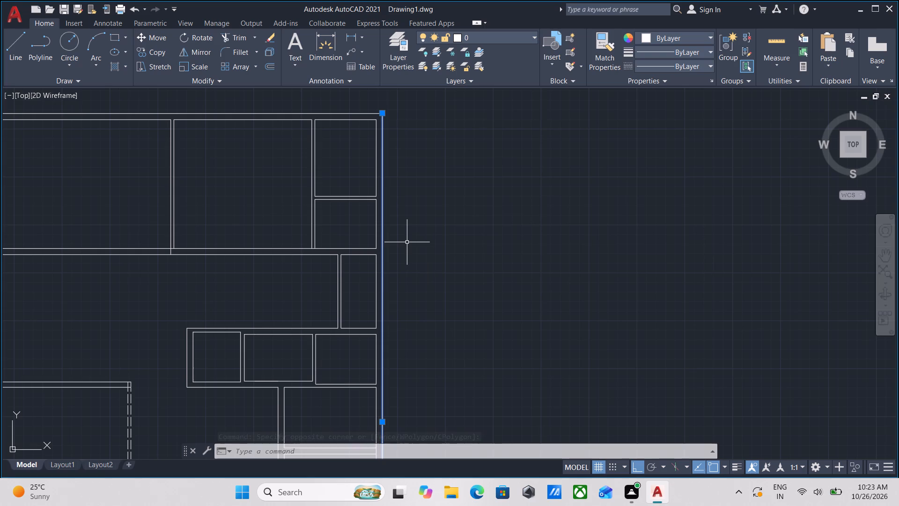
middle_drag(407, 242, 408, 313)
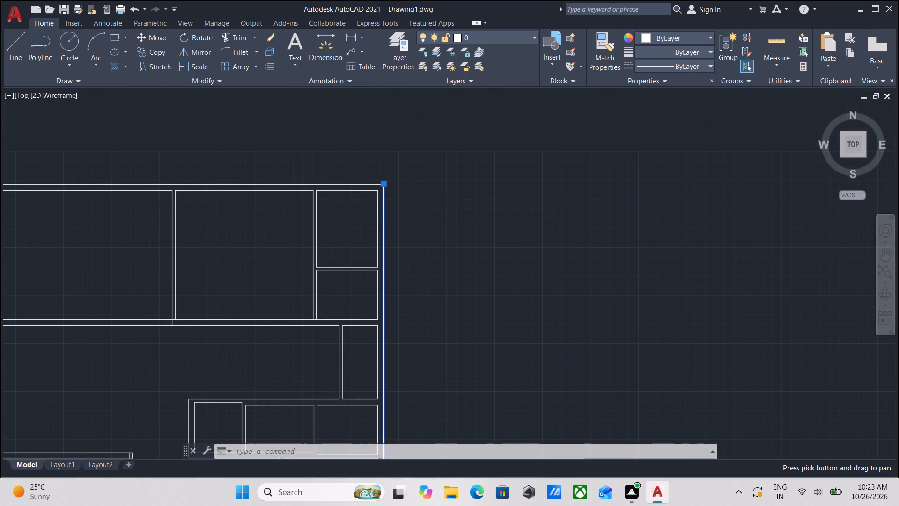
key(o)
key(Return)
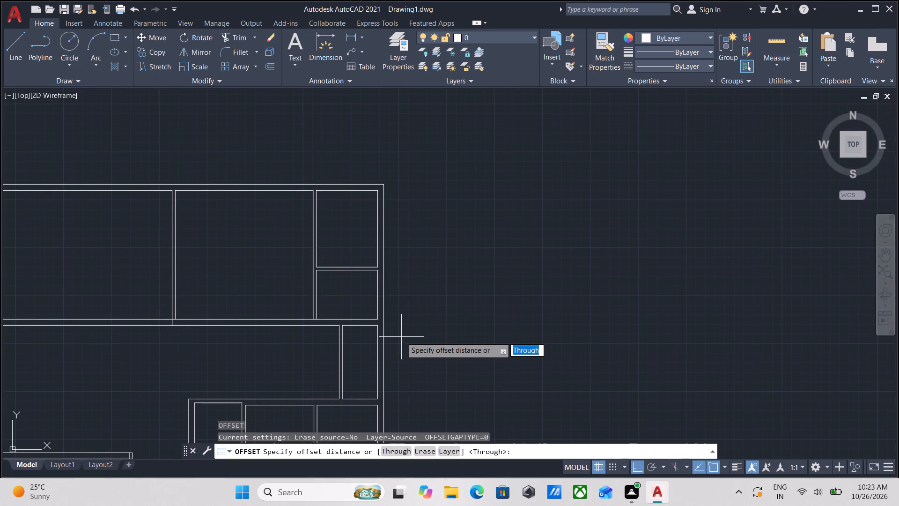
click(385, 338)
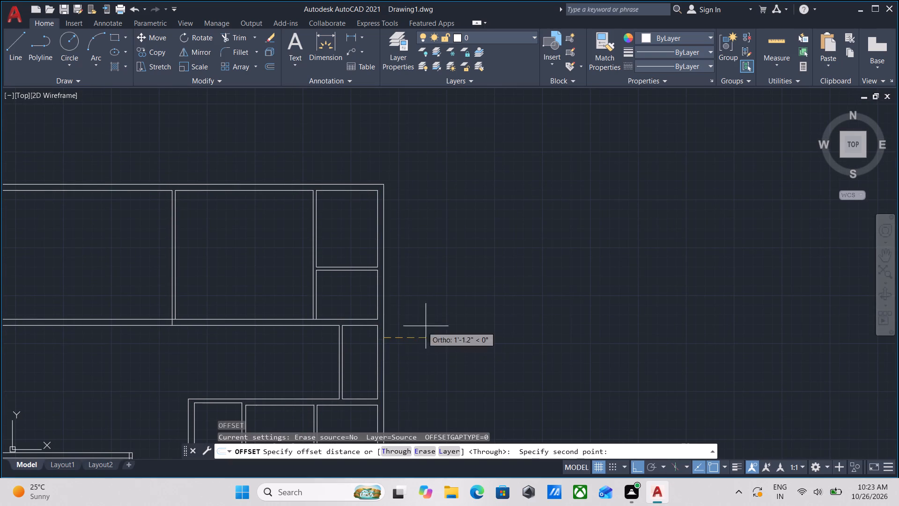
click(452, 325)
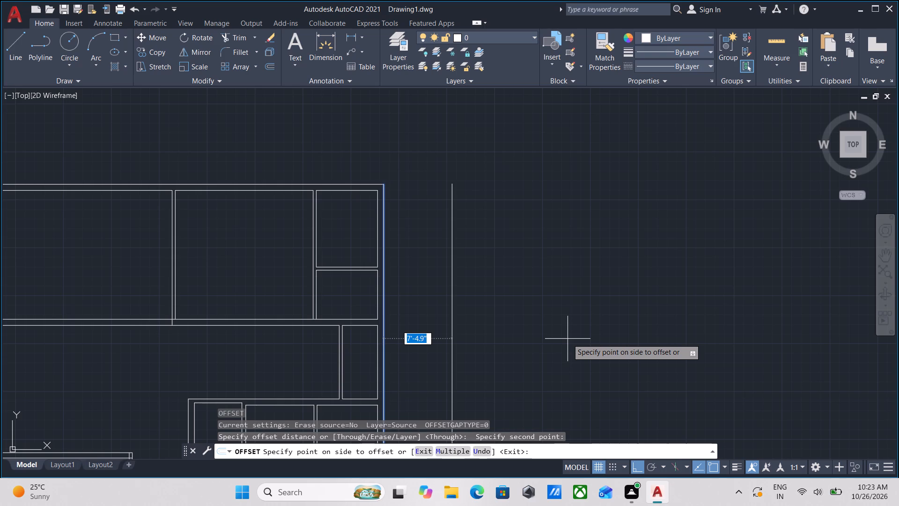
key(9)
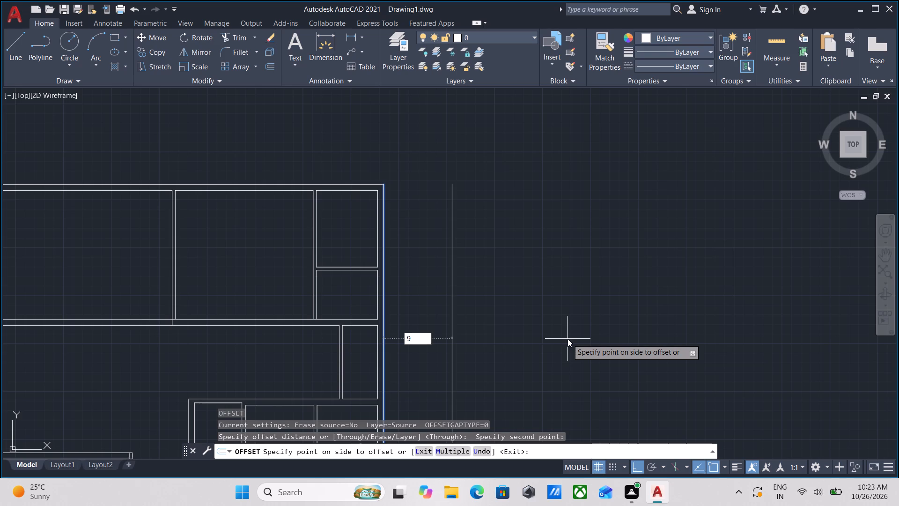
key(apostrophe)
text(10)
key(shift+quotedbl)
key(Return)
scroll(596, 318, down, 4)
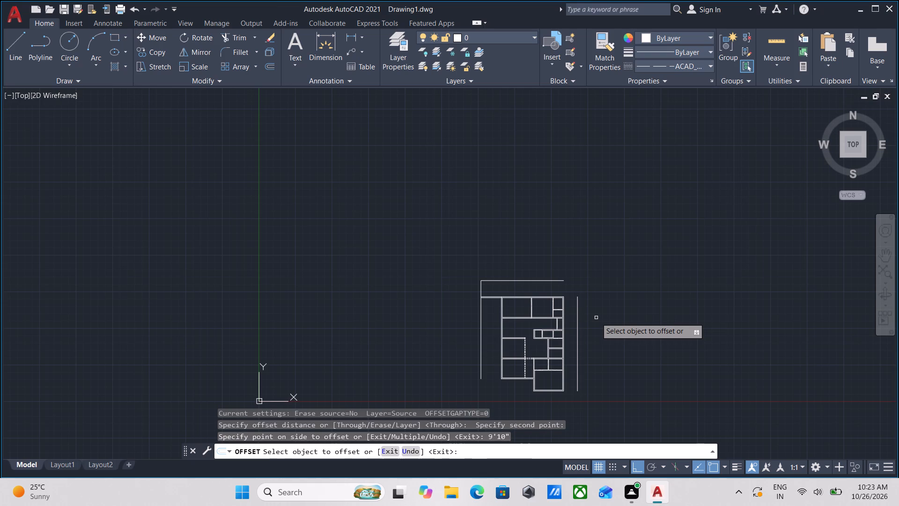
middle_drag(596, 318, 584, 260)
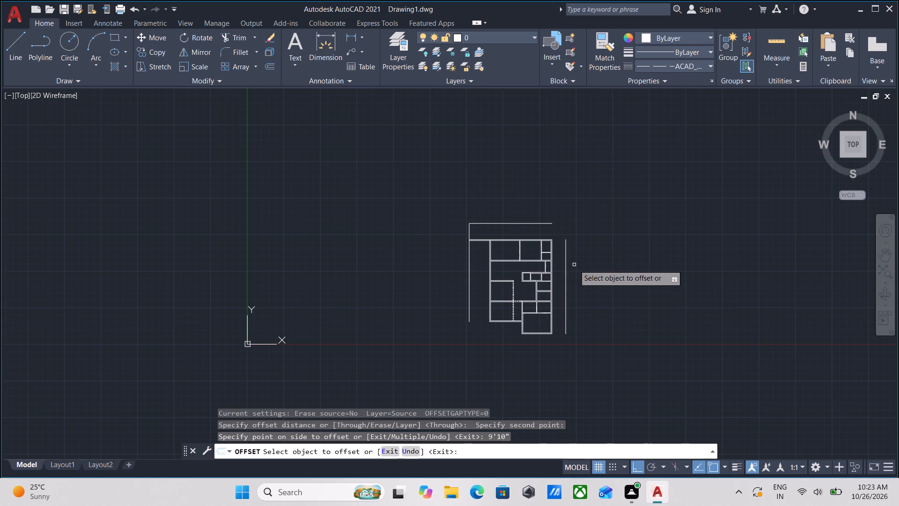
scroll(576, 257, up, 3)
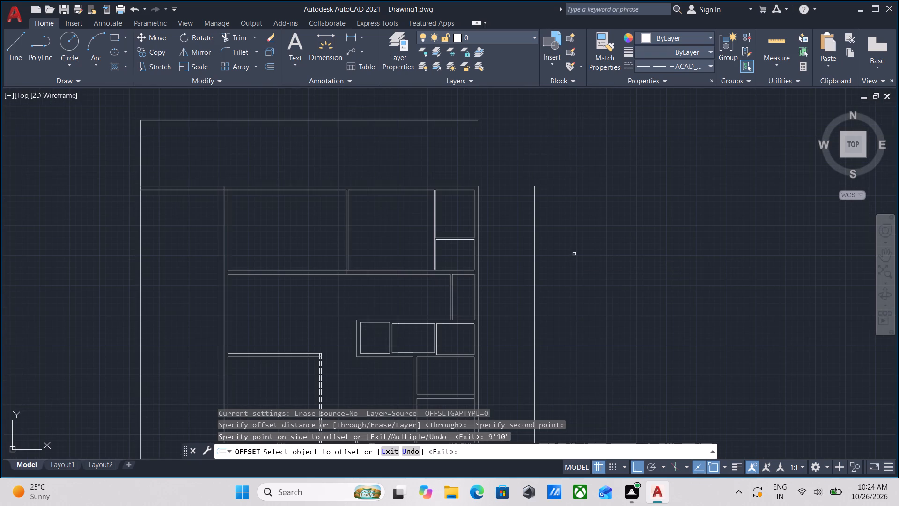
key(Escape)
Fillet the north offset line with the east offset line at zero radius to form the northeast corner.
key(f)
key(Return)
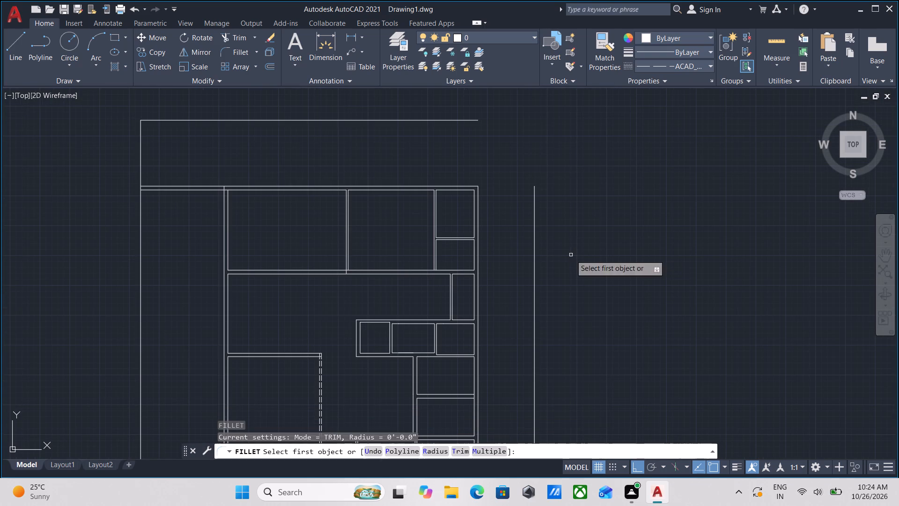
scroll(396, 106, up, 1)
click(425, 129)
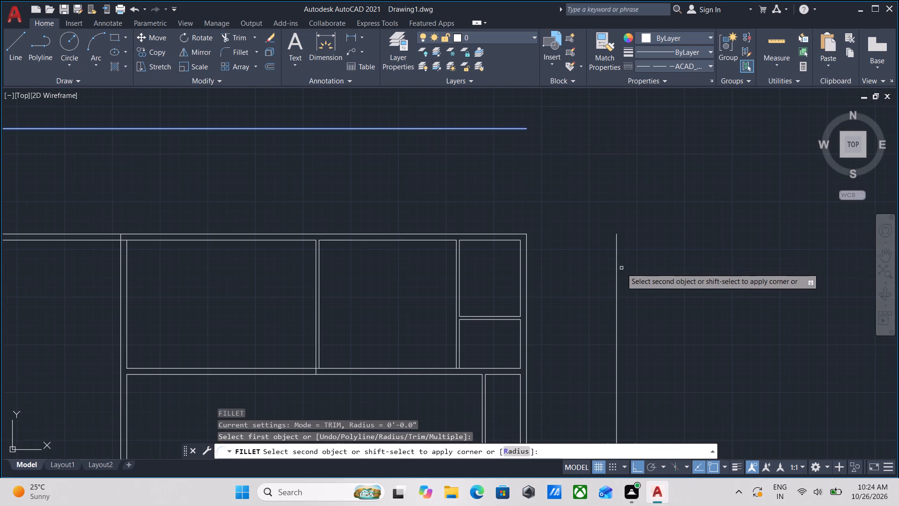
click(618, 272)
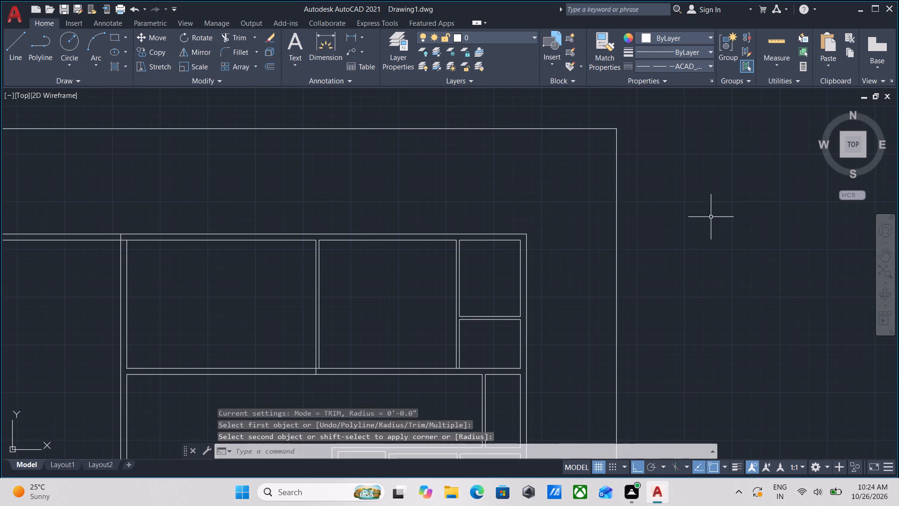
Offset the outermost line of the south wall's western section outward to the south by 16'6".
scroll(714, 215, down, 4)
middle_drag(714, 215, 612, 120)
scroll(526, 301, up, 3)
scroll(455, 253, down, 1)
middle_drag(455, 253, 457, 315)
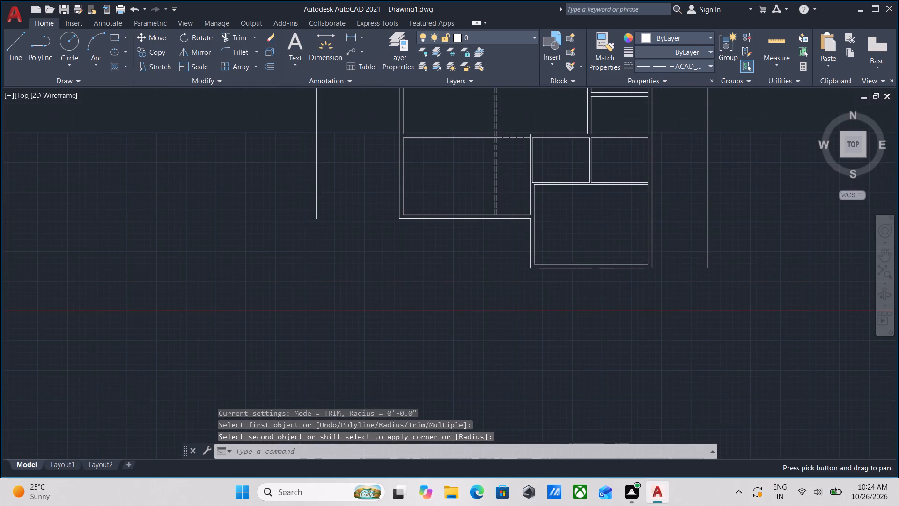
scroll(438, 231, up, 2)
click(466, 231)
click(435, 196)
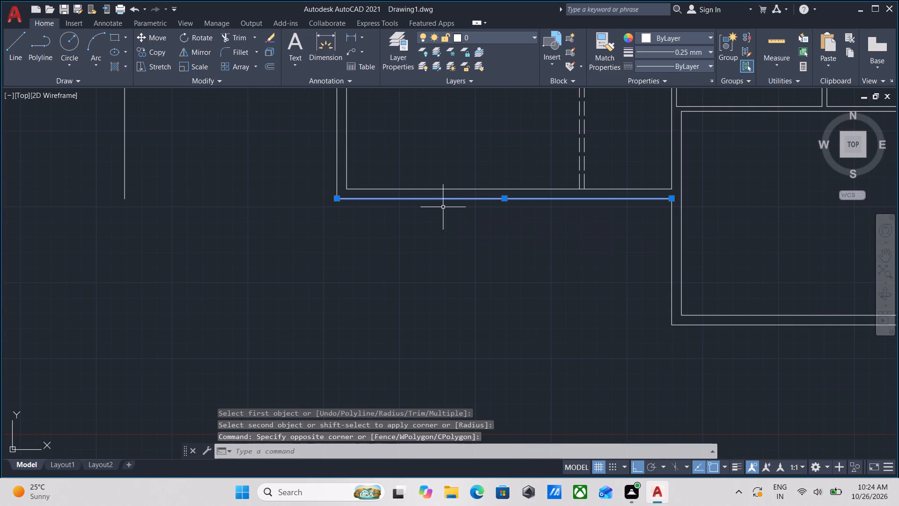
middle_drag(455, 222, 449, 275)
key(o)
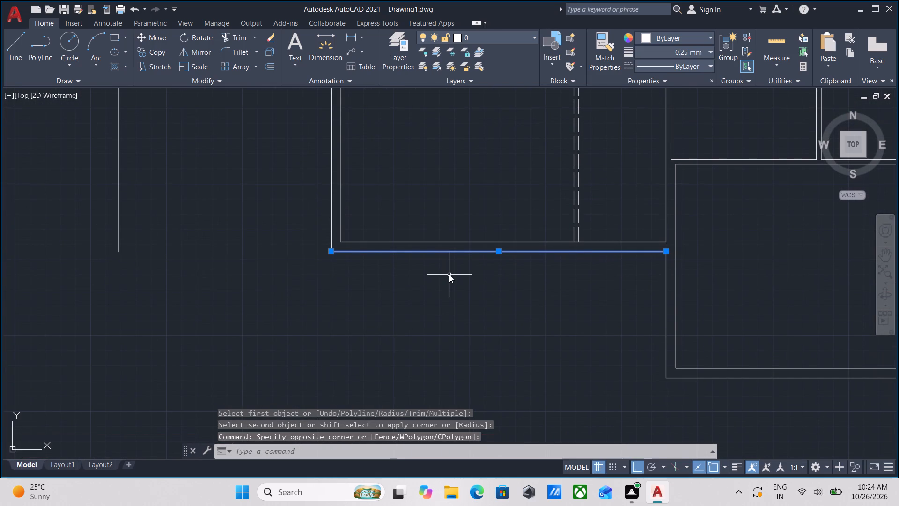
key(Return)
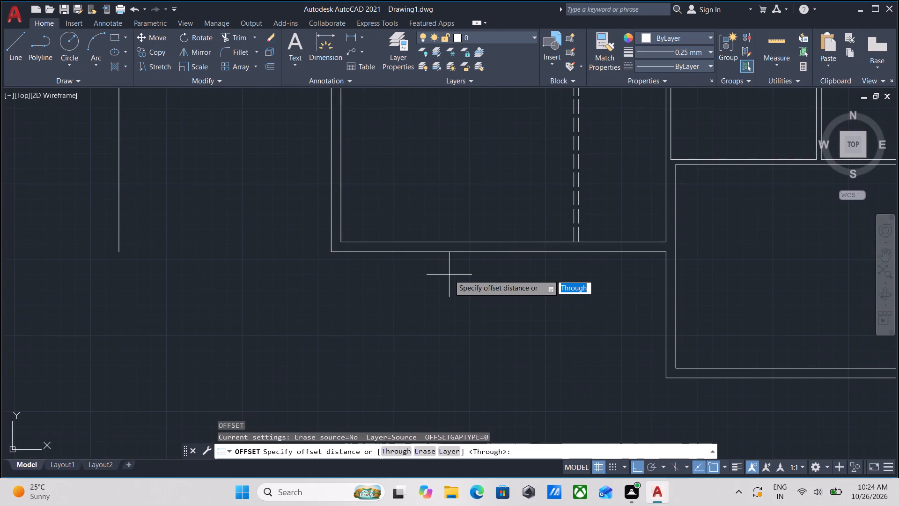
click(499, 252)
click(501, 327)
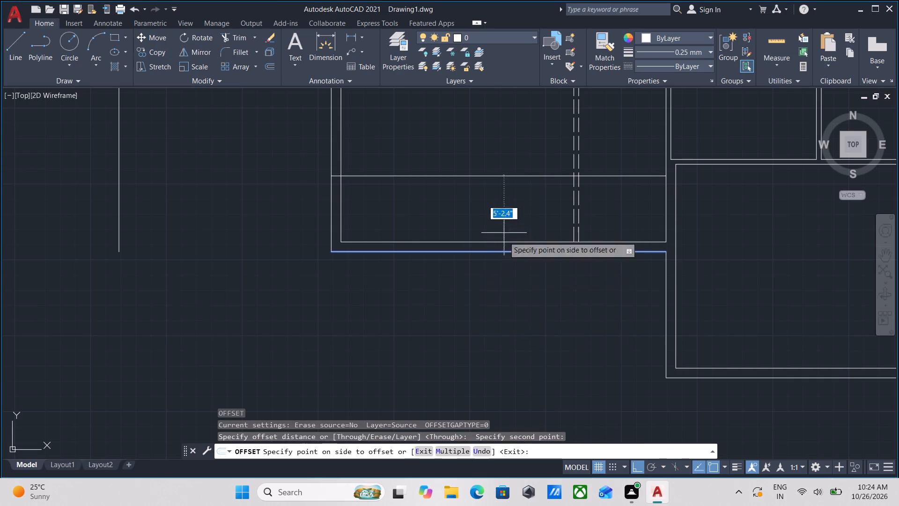
scroll(491, 379, down, 1)
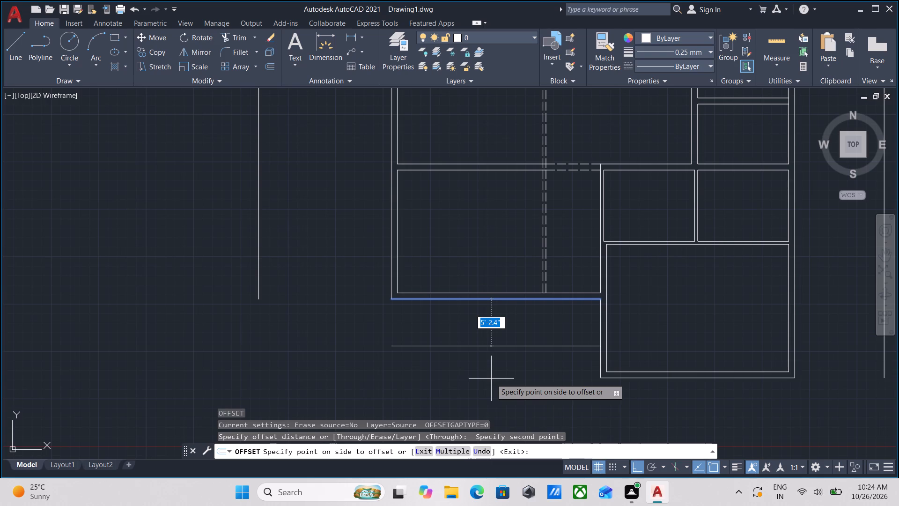
key(1)
text(6')
key(6)
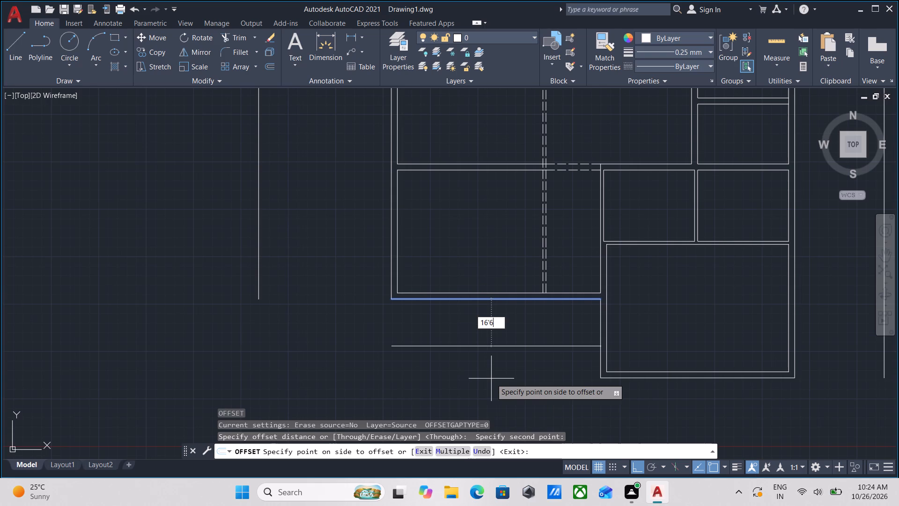
key(shift+quotedbl)
key(Return)
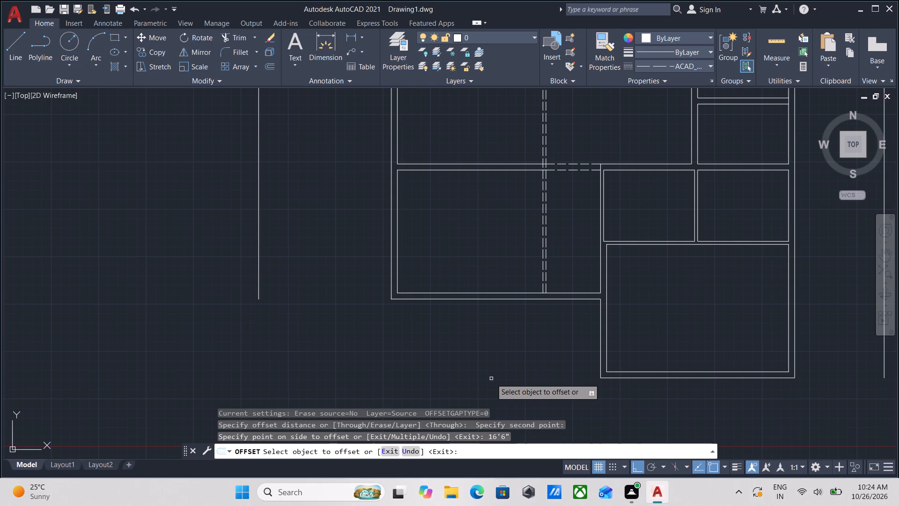
scroll(530, 296, down, 3)
middle_drag(530, 295, 483, 265)
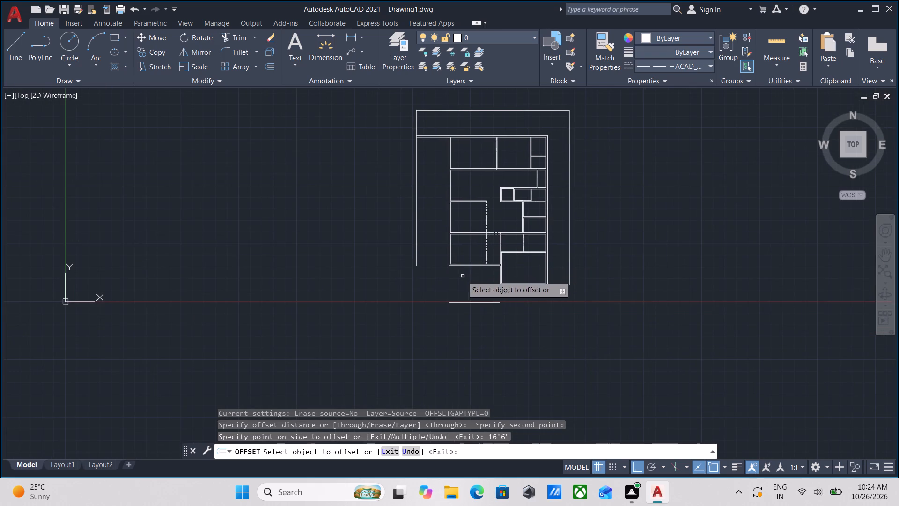
key(Escape)
Using a repeating Fillet at zero radius, join the west offset line with the south offset line at the southwest corner.
scroll(462, 276, up, 2)
middle_drag(461, 277, 502, 306)
scroll(461, 277, down, 1)
key(f)
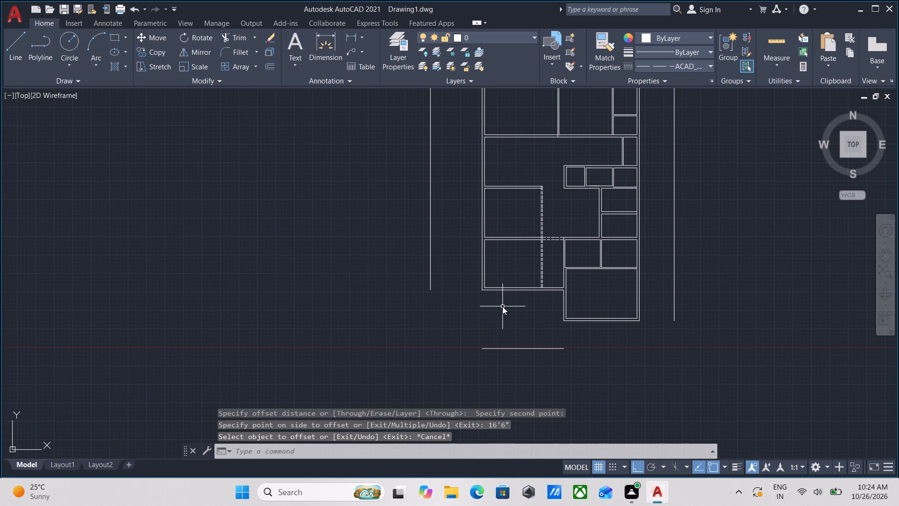
key(Escape)
text(mu)
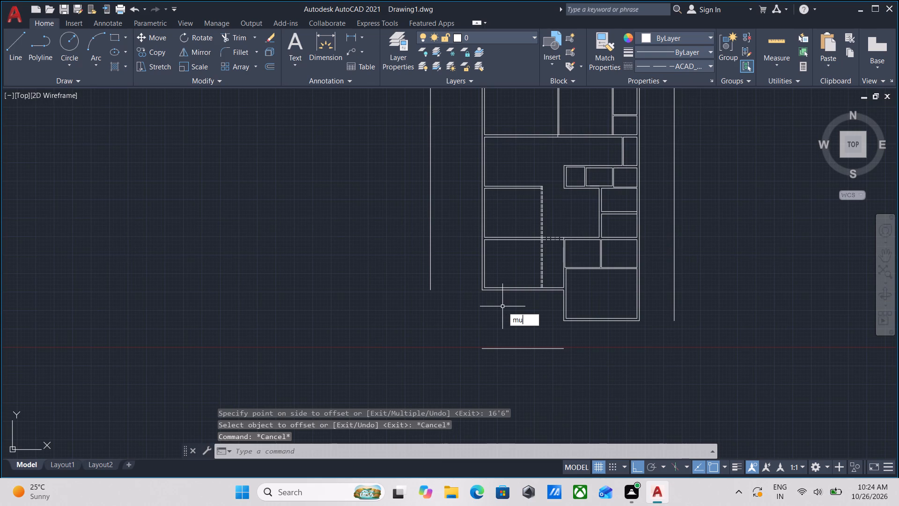
key(Return)
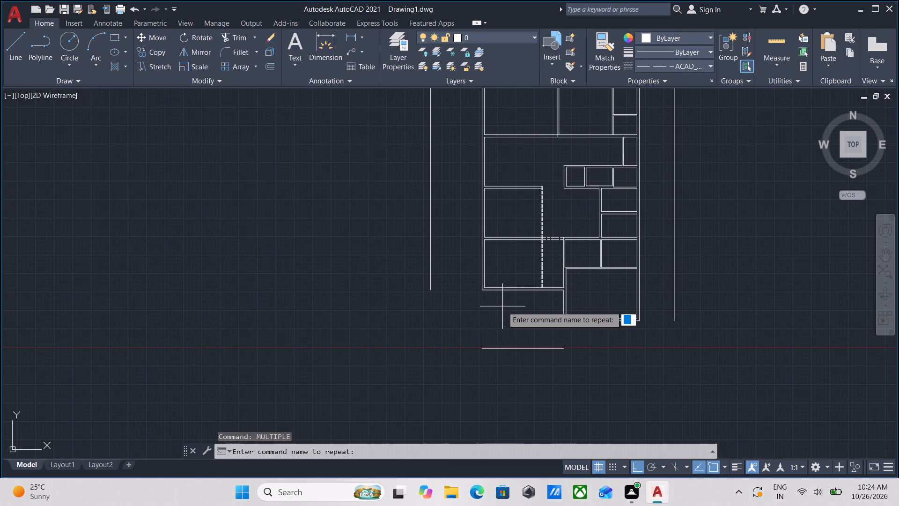
key(f)
key(Return)
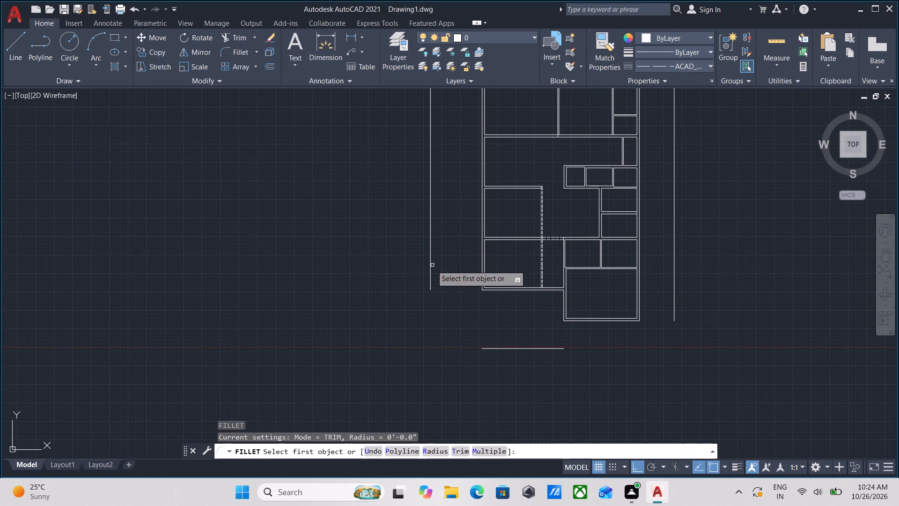
click(429, 268)
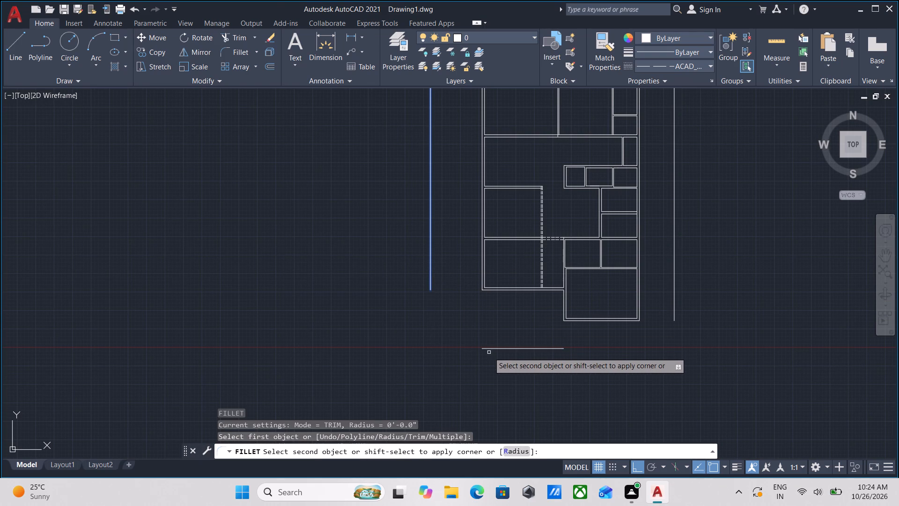
click(489, 350)
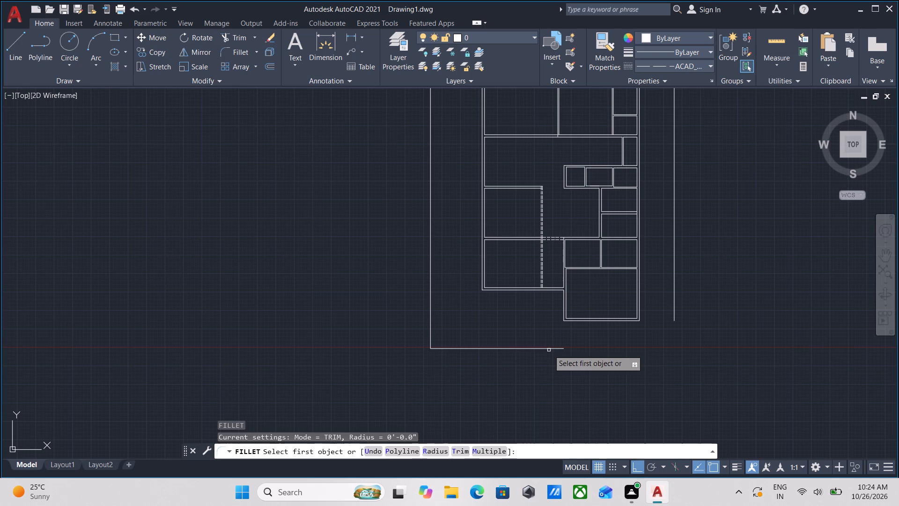
Fillet the south offset line with the east offset line at zero radius to close the boundary's southeast corner.
click(549, 350)
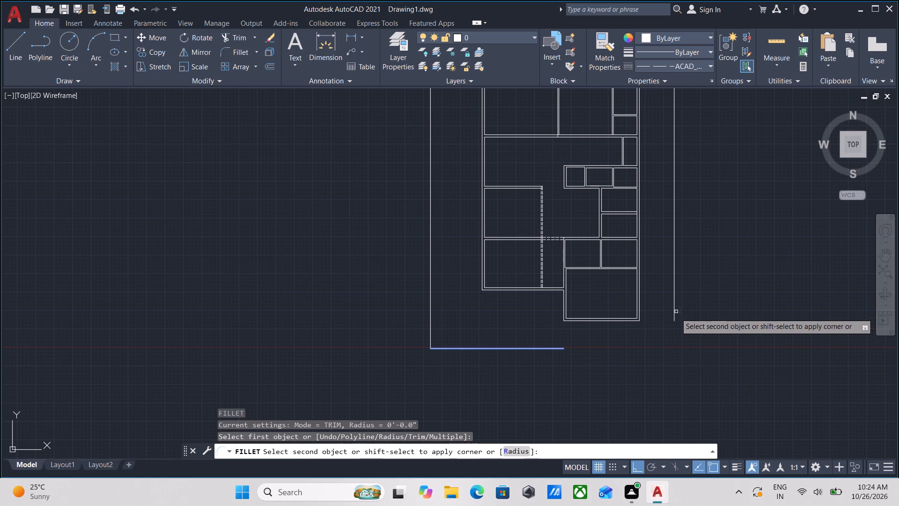
click(675, 315)
scroll(715, 258, down, 1)
middle_drag(715, 258, 687, 315)
scroll(688, 312, down, 1)
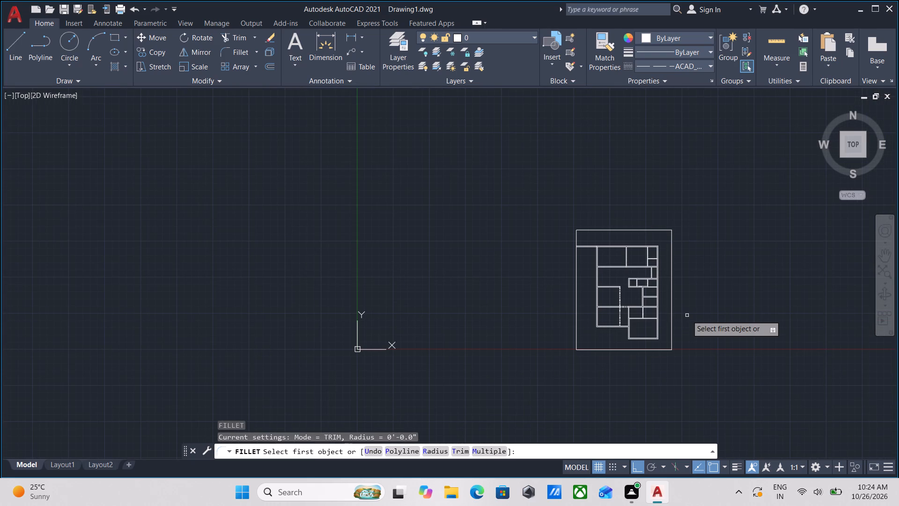
scroll(604, 264, up, 3)
key(Escape)
Examine the outer boundary around the whole floor plan and the plan's southwest wall corner.
scroll(611, 258, down, 2)
middle_drag(611, 258, 557, 269)
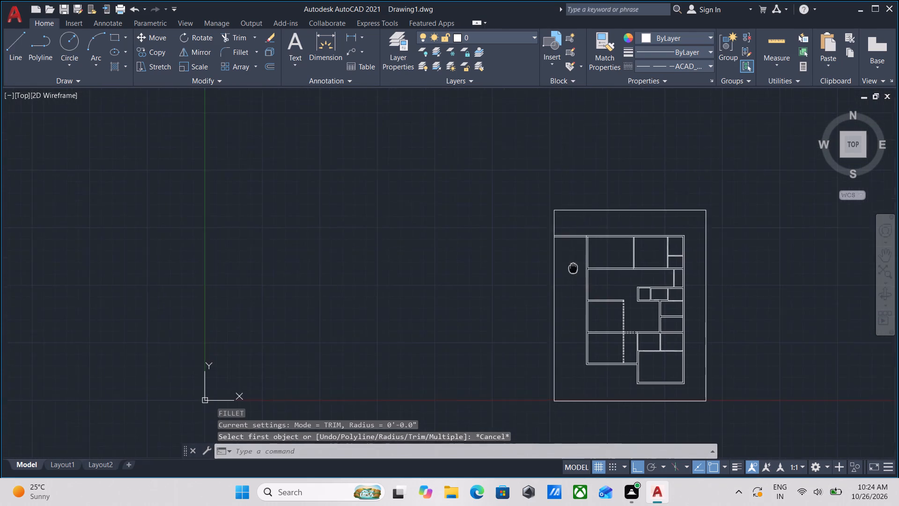
middle_drag(557, 269, 514, 279)
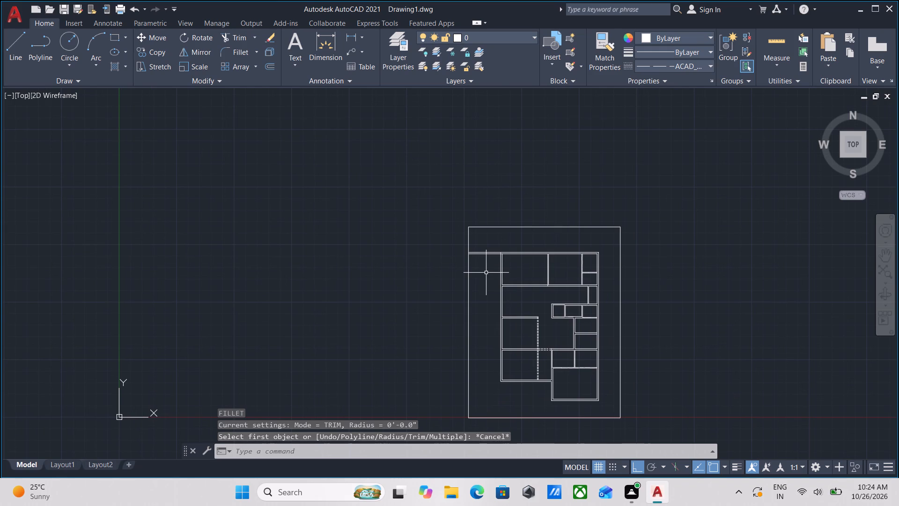
scroll(487, 387, up, 2)
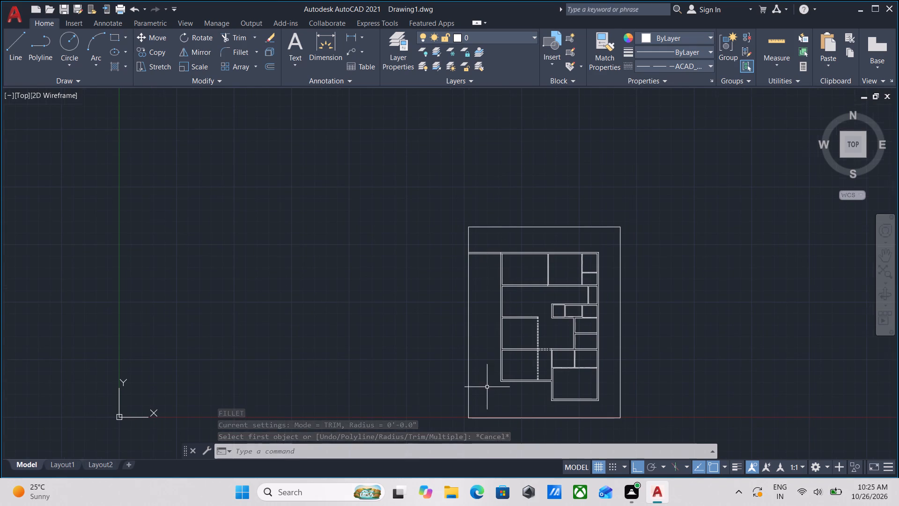
scroll(487, 387, up, 2)
scroll(590, 365, down, 1)
middle_drag(590, 365, 478, 389)
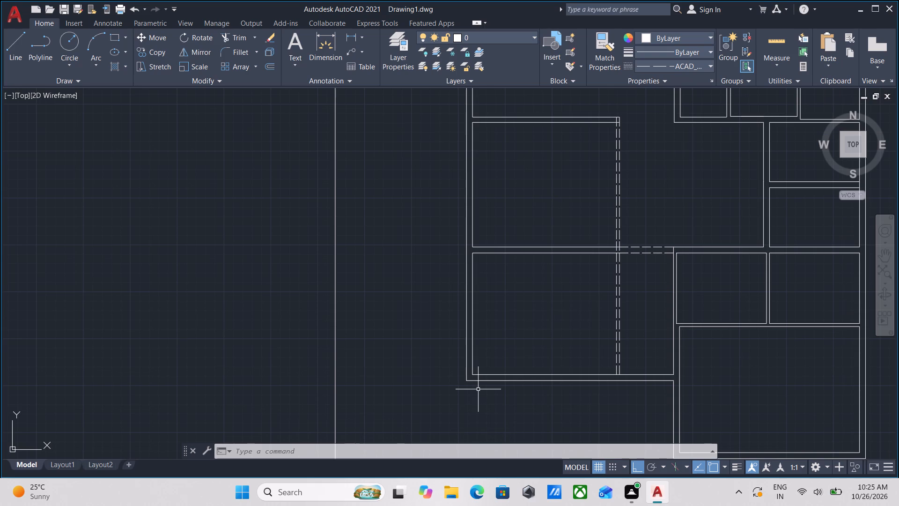
scroll(478, 389, up, 3)
scroll(478, 389, down, 3)
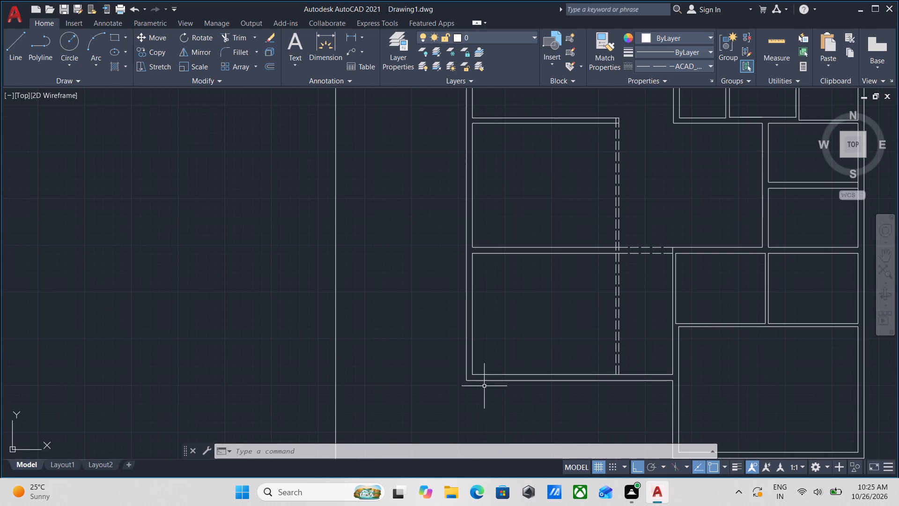
scroll(508, 384, down, 2)
middle_drag(508, 384, 330, 360)
scroll(343, 390, up, 1)
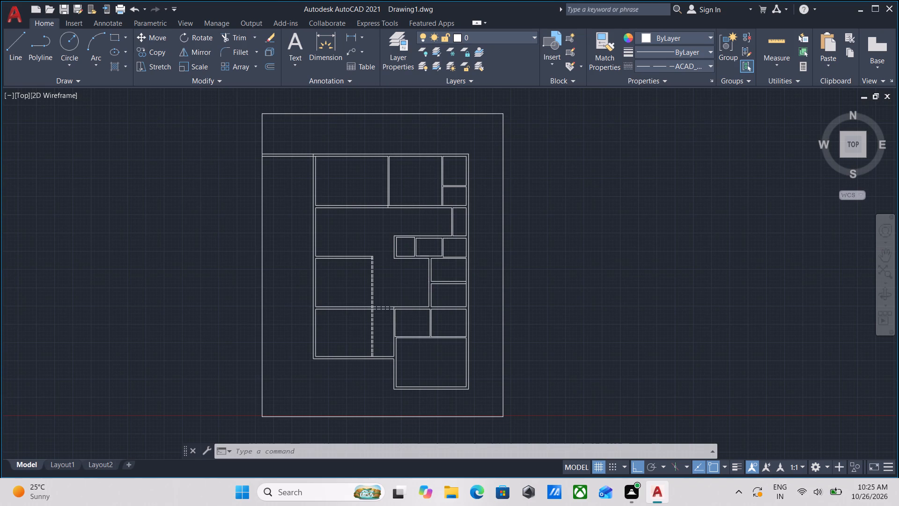
scroll(343, 390, down, 1)
middle_drag(343, 390, 378, 395)
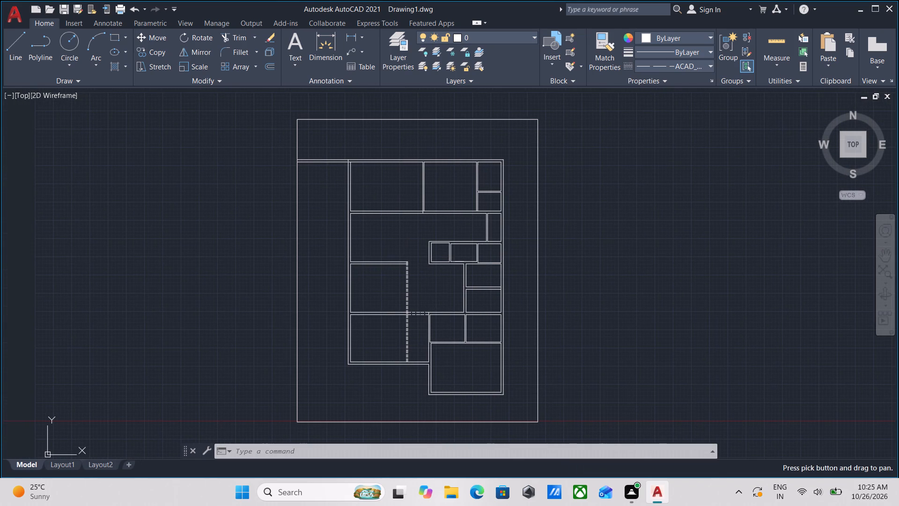
Quick-measure the open area between the plan's southwest walls and the outer boundary.
key(m)
text(ea)
key(Return)
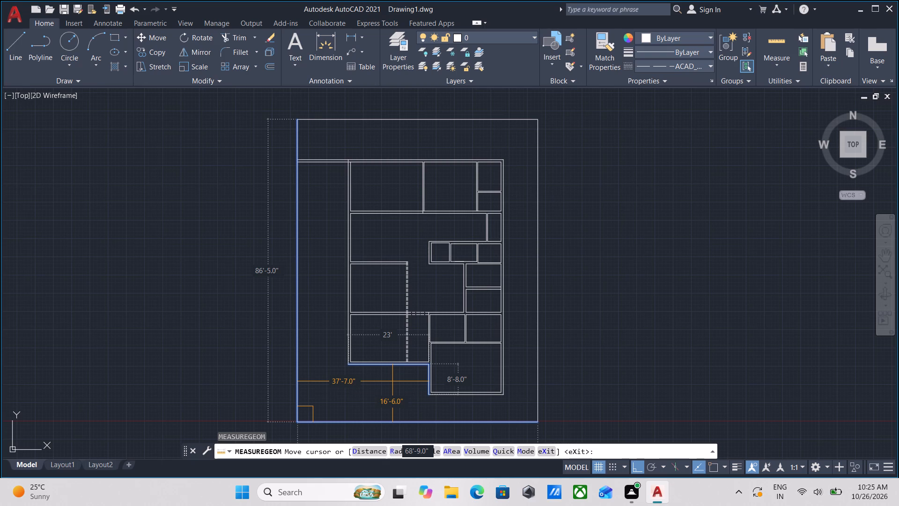
scroll(393, 381, up, 3)
key(Escape)
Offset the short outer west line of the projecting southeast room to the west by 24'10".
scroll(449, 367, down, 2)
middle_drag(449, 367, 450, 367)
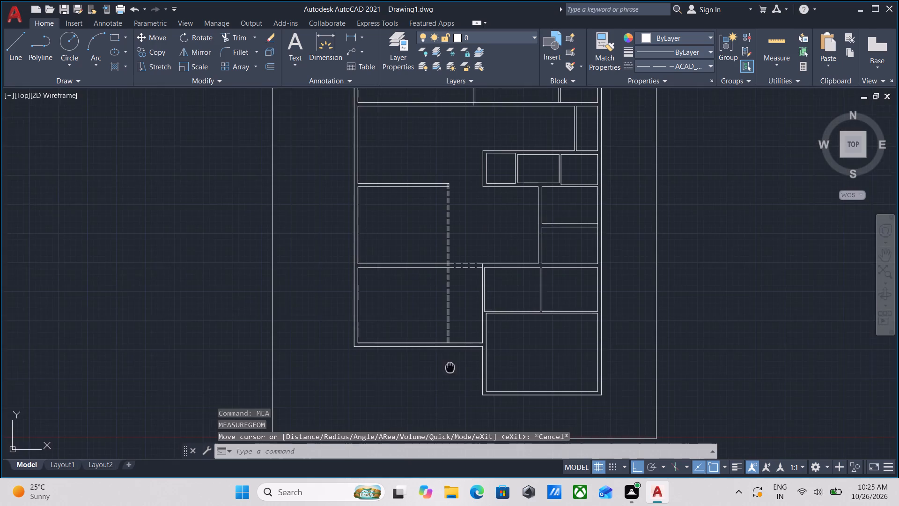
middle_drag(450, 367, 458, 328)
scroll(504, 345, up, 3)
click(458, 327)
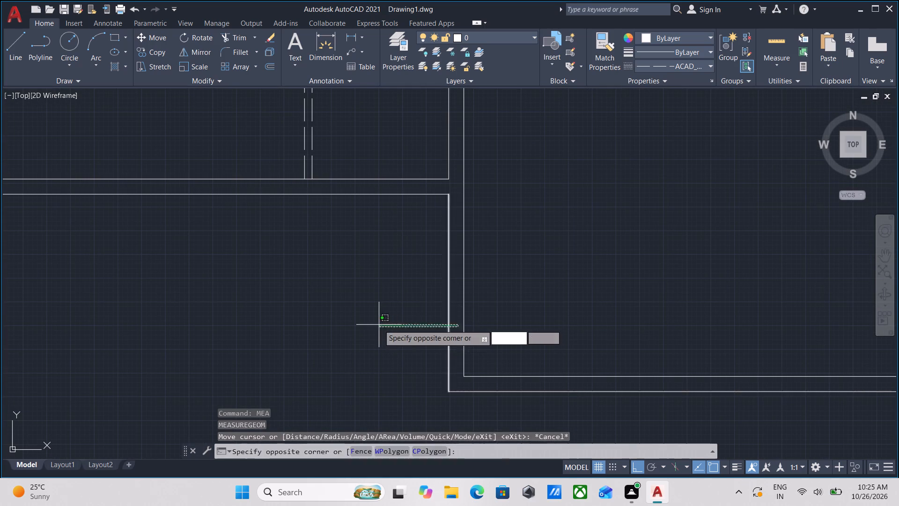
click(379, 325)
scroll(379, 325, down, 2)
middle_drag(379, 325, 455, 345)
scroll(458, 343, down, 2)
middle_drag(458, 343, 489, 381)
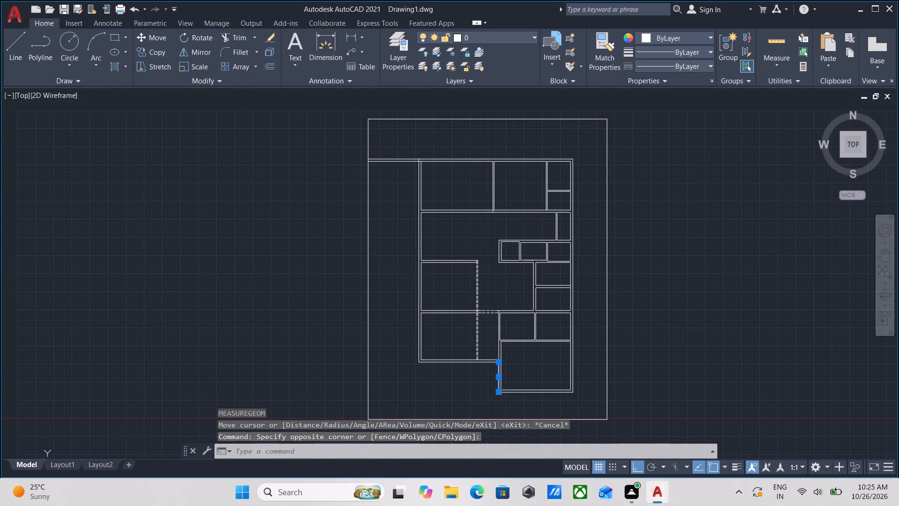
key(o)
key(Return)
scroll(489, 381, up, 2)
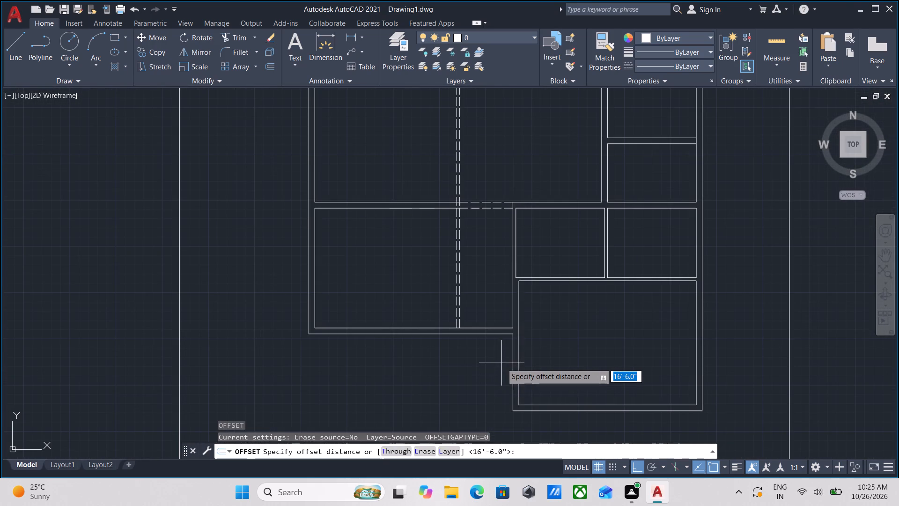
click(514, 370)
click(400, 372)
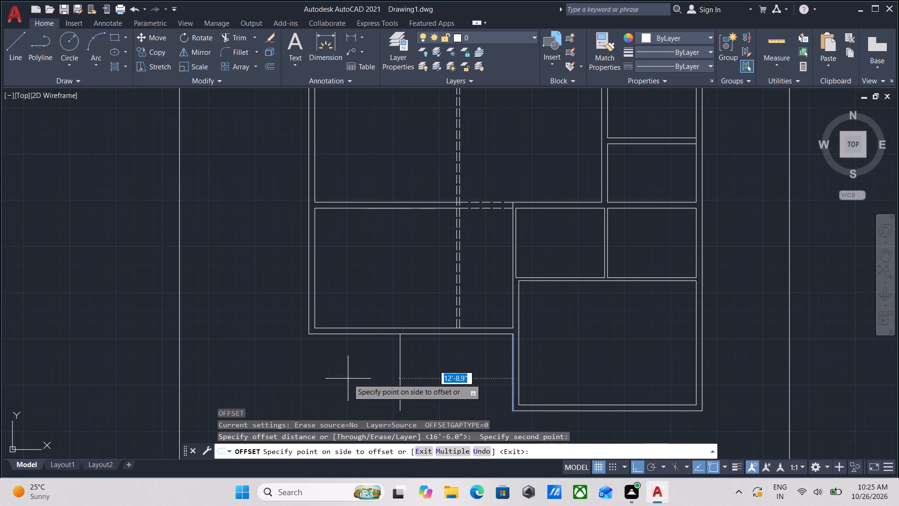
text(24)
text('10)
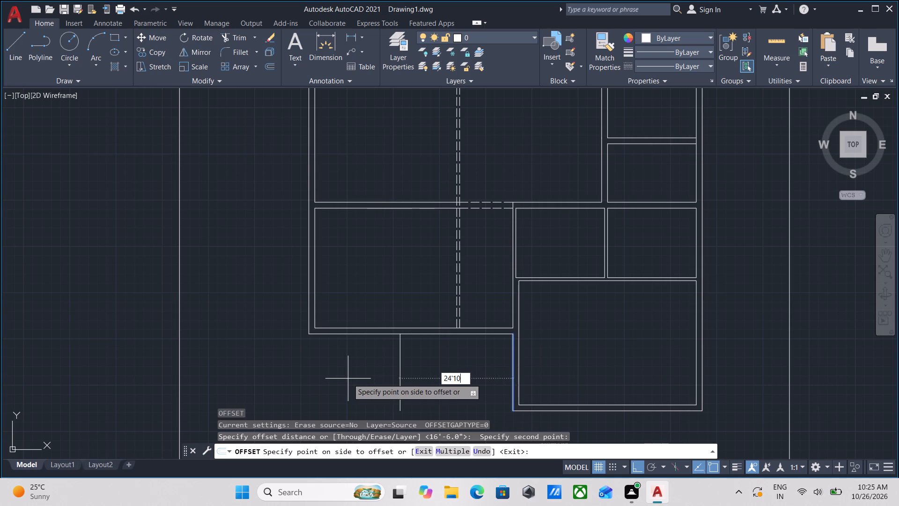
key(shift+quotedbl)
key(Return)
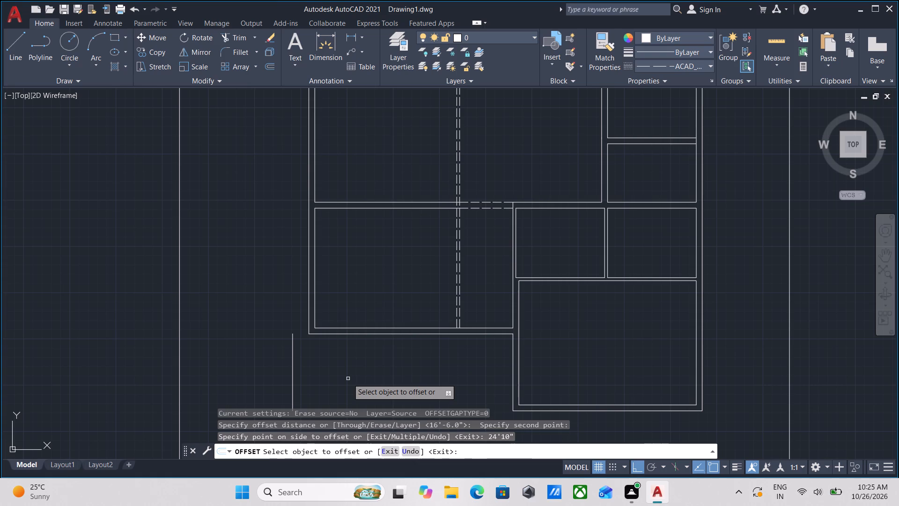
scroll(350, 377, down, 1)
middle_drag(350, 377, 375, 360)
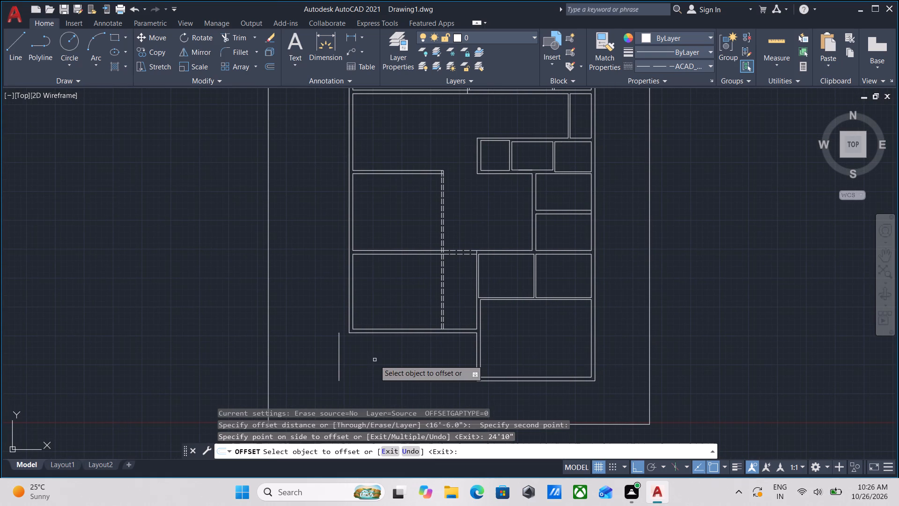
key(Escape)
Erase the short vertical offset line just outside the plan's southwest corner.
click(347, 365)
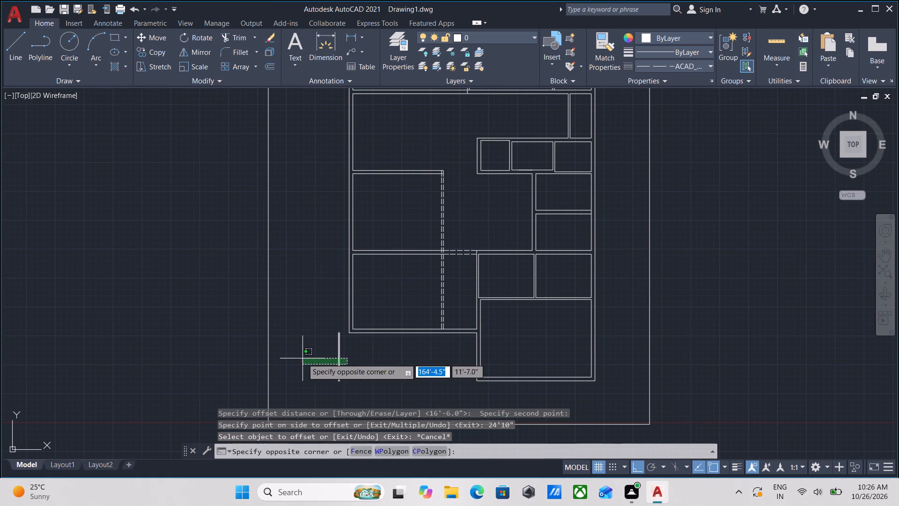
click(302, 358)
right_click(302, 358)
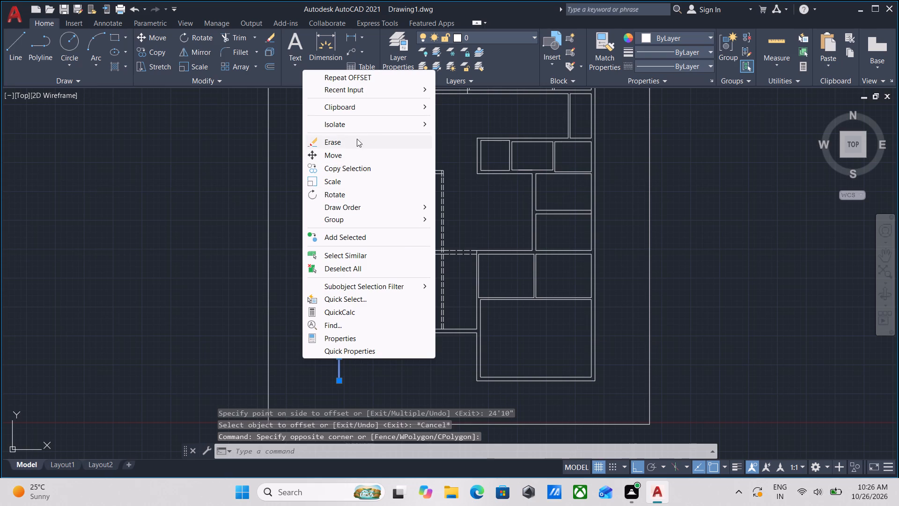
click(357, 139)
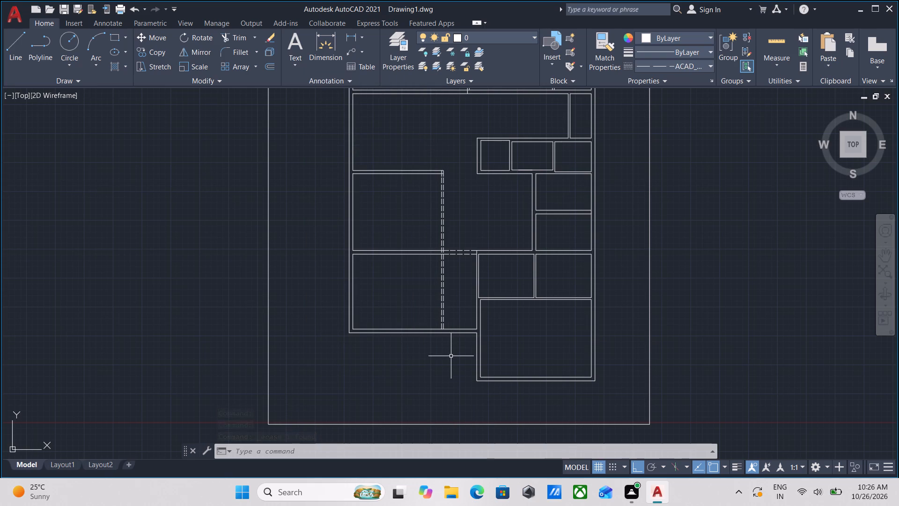
Extend both dashed vertical lines south through the south wall to its outer line.
scroll(459, 363, up, 1)
scroll(480, 341, down, 2)
scroll(456, 268, up, 3)
middle_drag(481, 374, 418, 208)
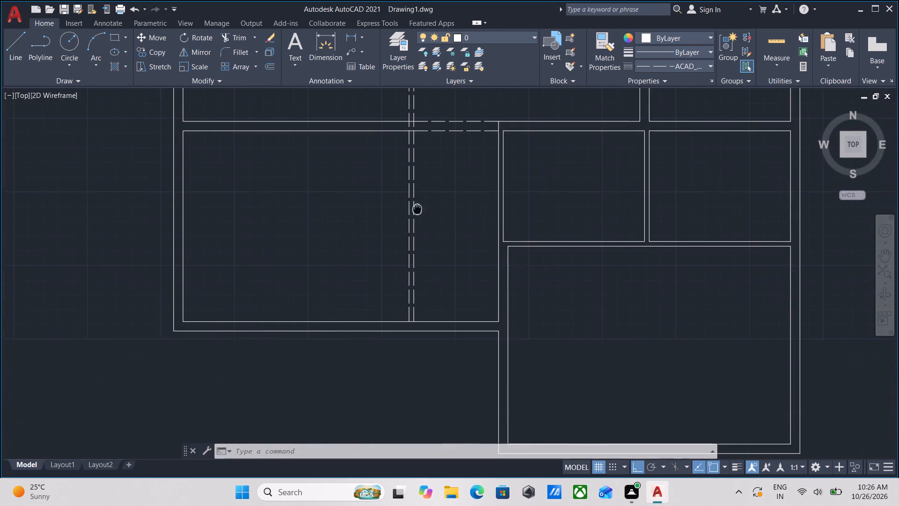
scroll(437, 319, up, 1)
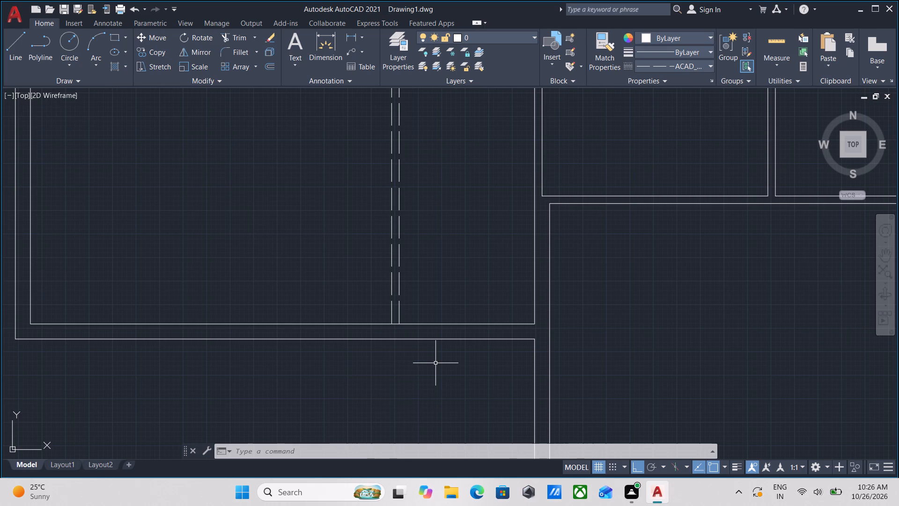
scroll(431, 363, up, 2)
scroll(391, 298, down, 1)
middle_drag(391, 298, 388, 325)
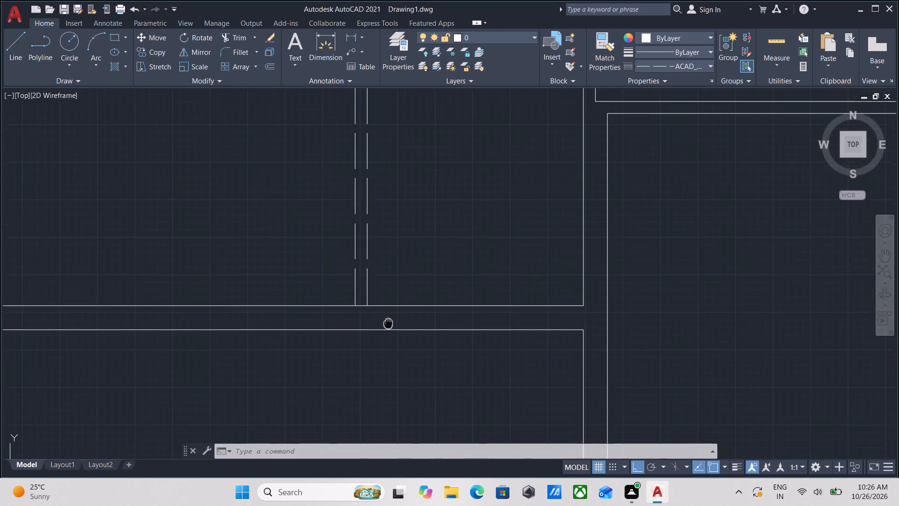
middle_drag(388, 325, 388, 327)
text(ex)
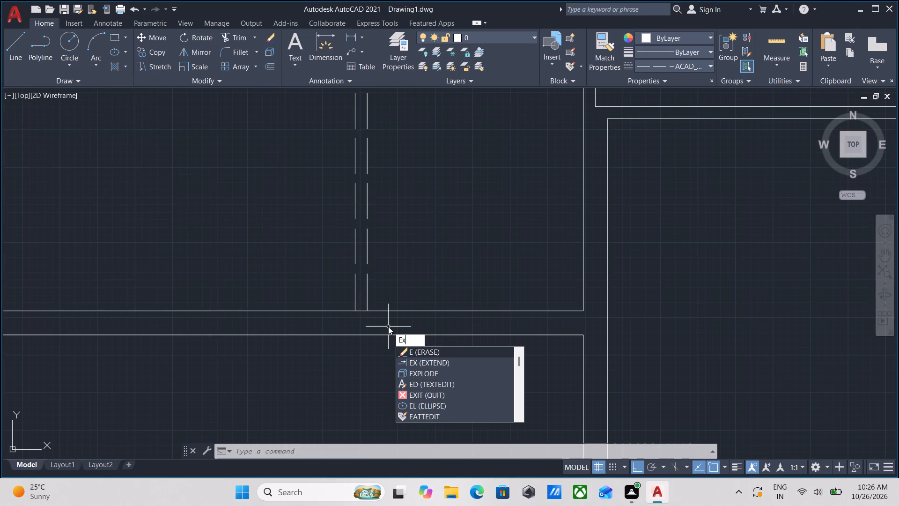
key(Return)
click(368, 277)
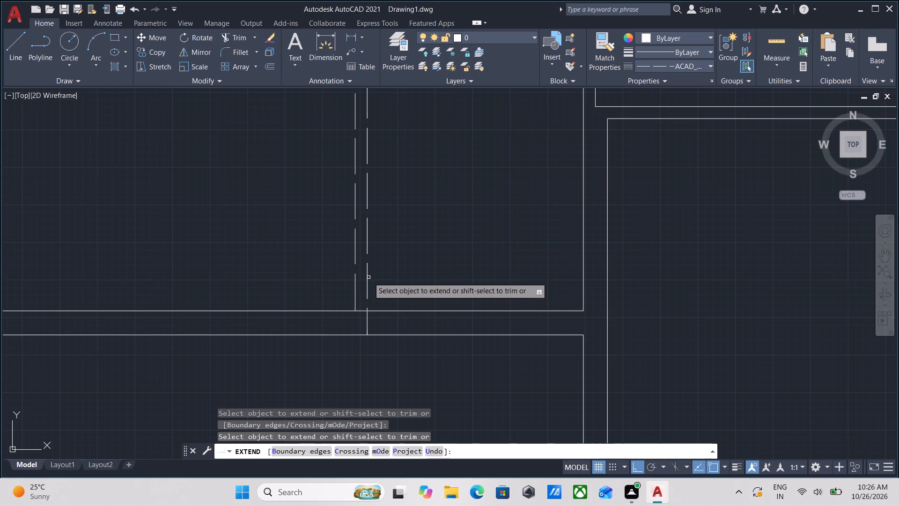
click(355, 295)
scroll(414, 261, down, 3)
middle_drag(414, 261, 409, 295)
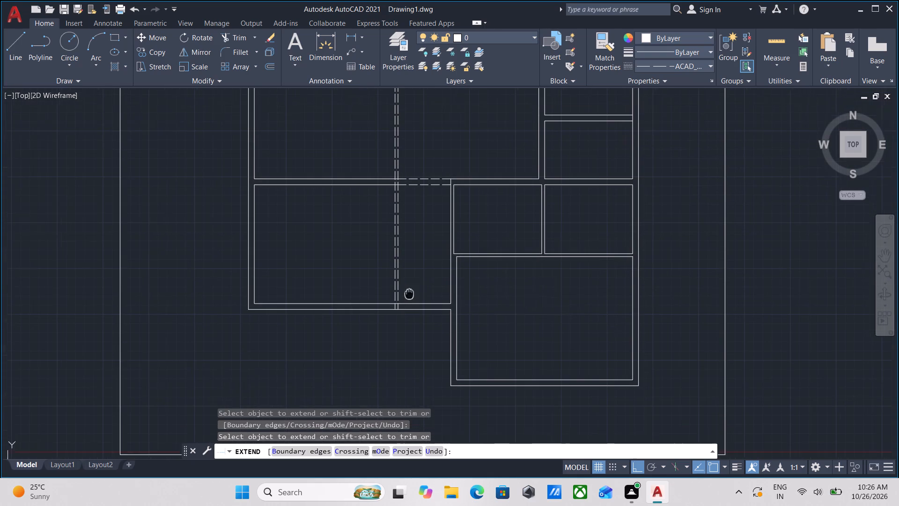
middle_drag(409, 295, 409, 295)
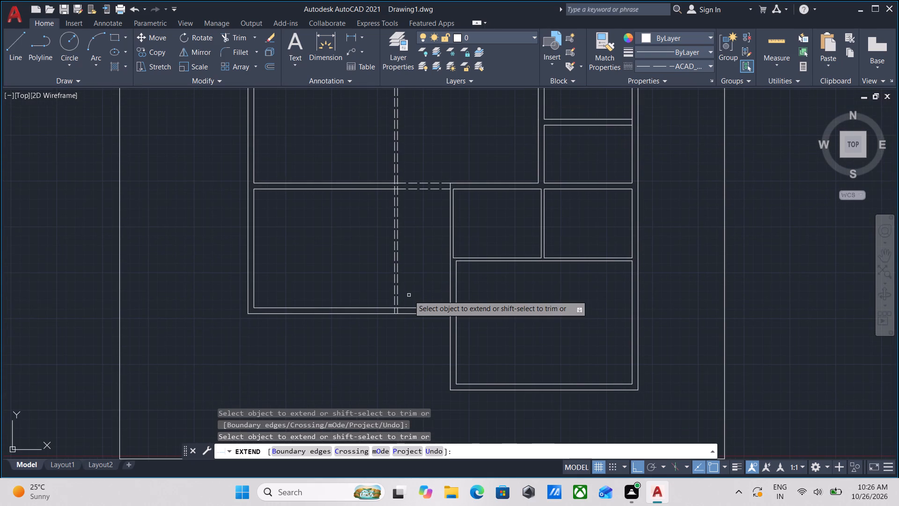
key(Escape)
Trim both south wall lines between the dashed vertical pair and the projecting southeast room's west wall.
scroll(425, 336, up, 1)
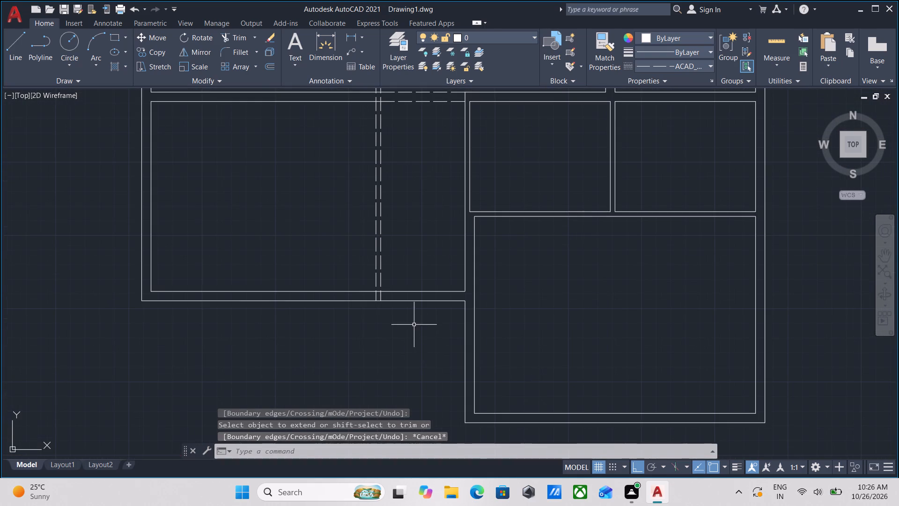
middle_drag(414, 325, 403, 397)
scroll(413, 349, down, 1)
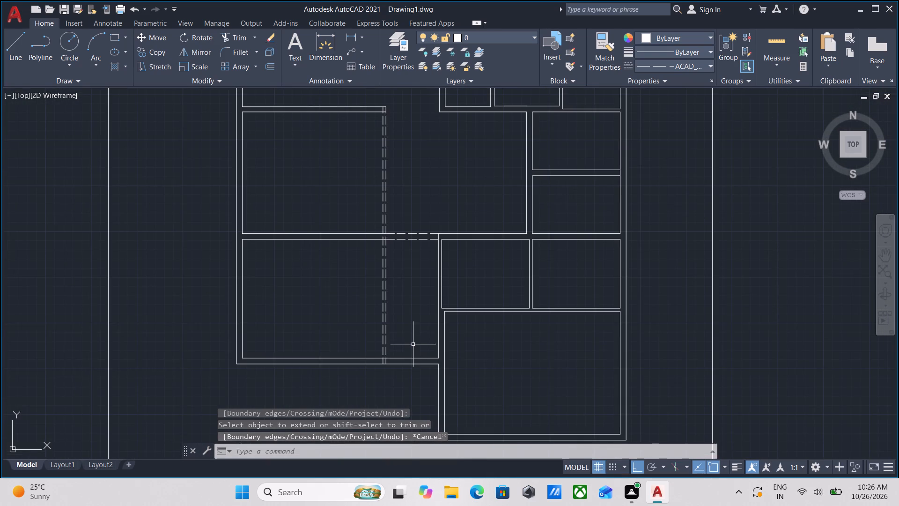
scroll(411, 376, up, 2)
text(tr)
key(Return)
click(412, 350)
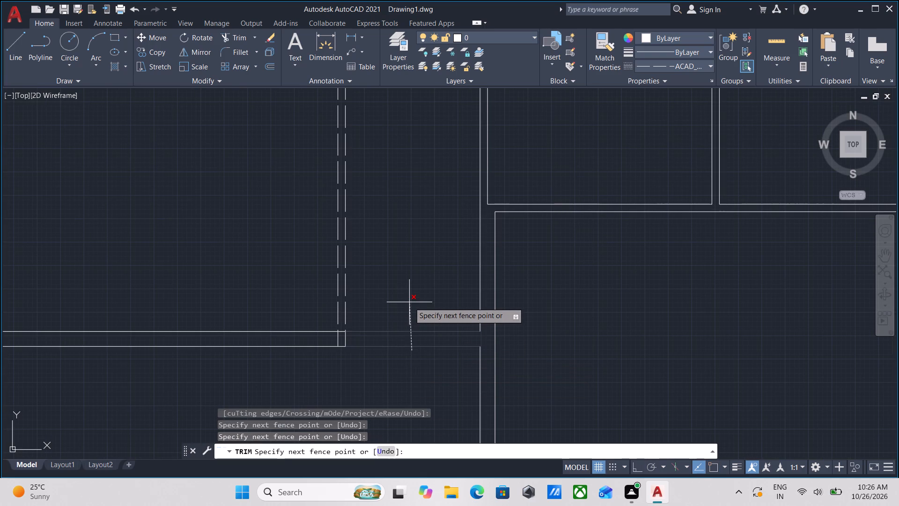
click(409, 302)
scroll(410, 302, down, 3)
key(Escape)
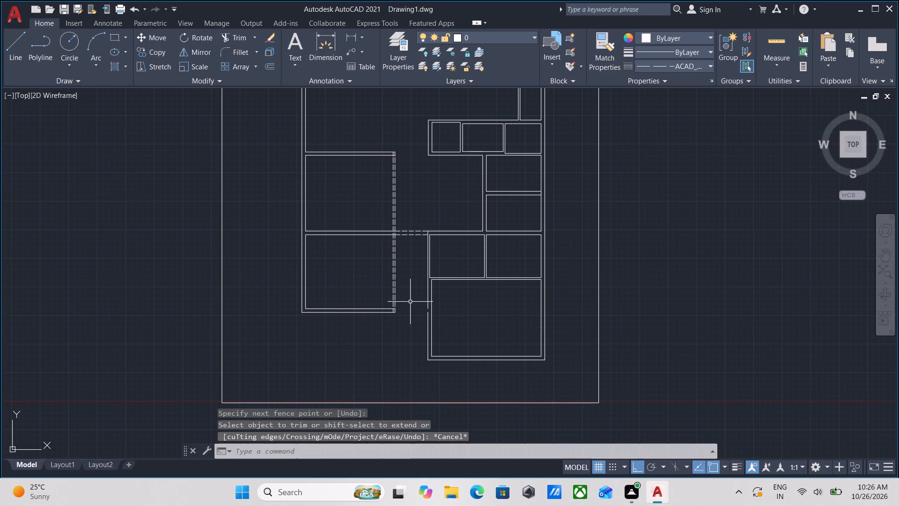
Copy the two short dashed horizontal lines south into the south wall gap, between the dashed vertical pair and the southeast room's west wall.
scroll(406, 227, up, 4)
click(444, 290)
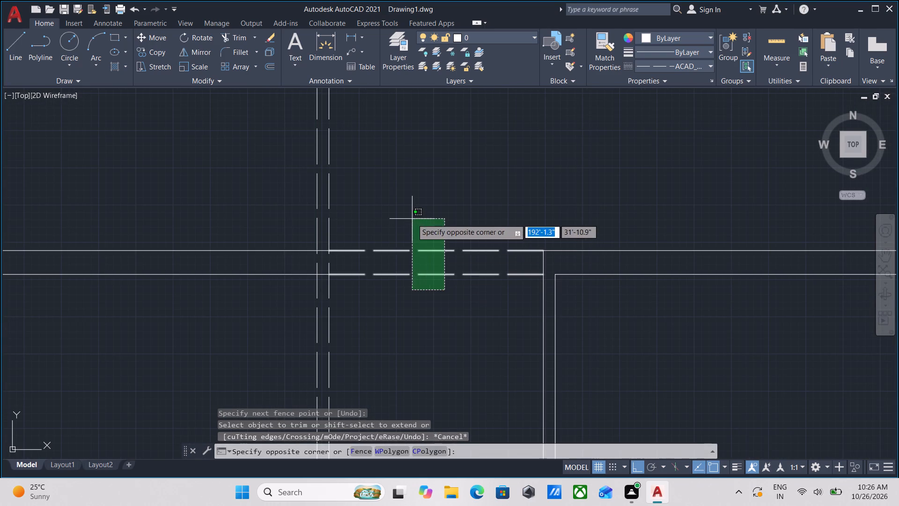
click(412, 219)
scroll(412, 223, down, 3)
middle_drag(411, 227, 408, 196)
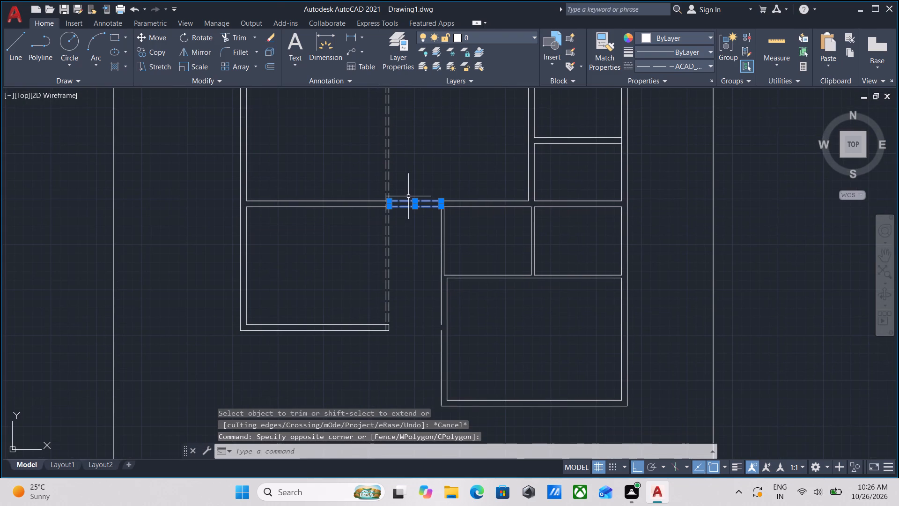
text(co)
key(Return)
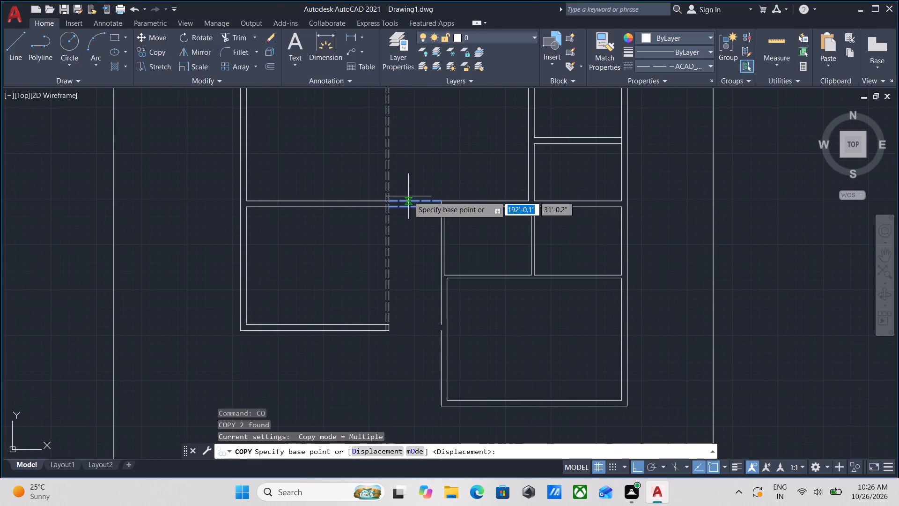
scroll(376, 216, up, 3)
click(422, 179)
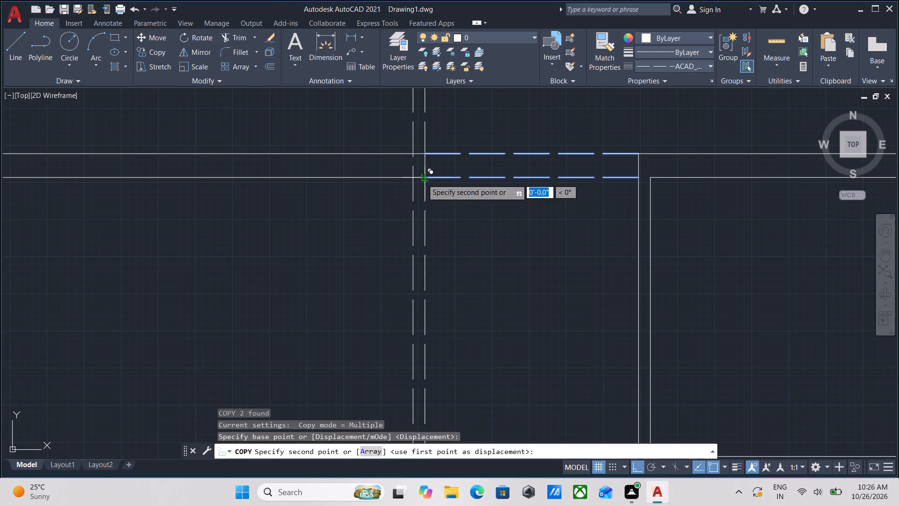
middle_drag(415, 350, 459, 137)
middle_drag(478, 332, 504, 128)
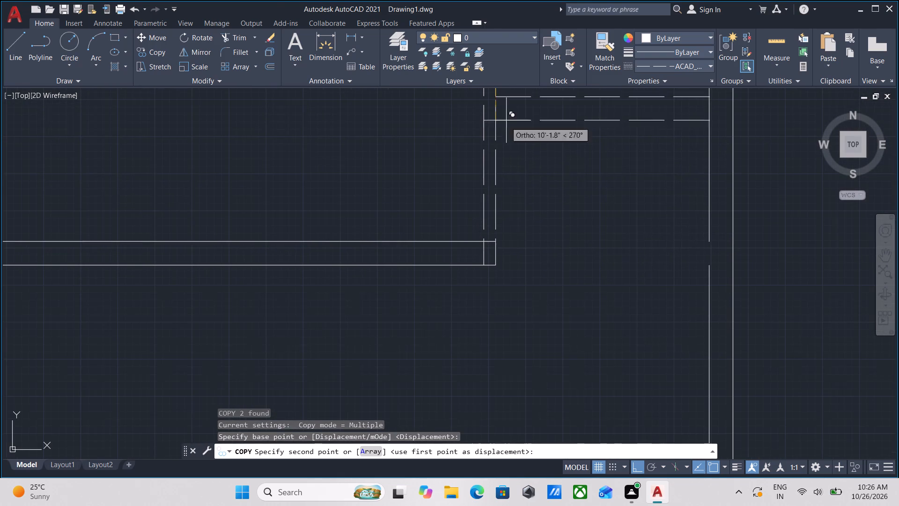
click(492, 263)
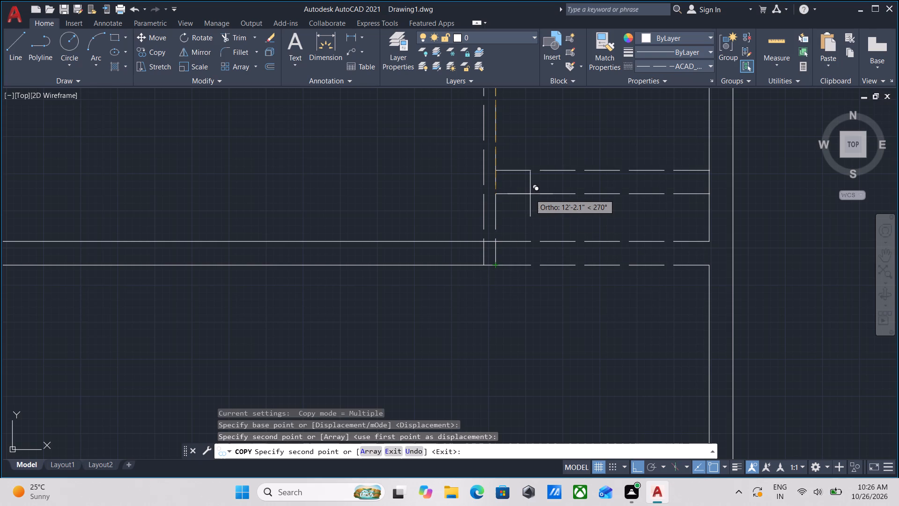
key(Escape)
scroll(528, 197, down, 2)
middle_drag(528, 197, 479, 262)
scroll(490, 252, down, 1)
middle_drag(490, 253, 471, 306)
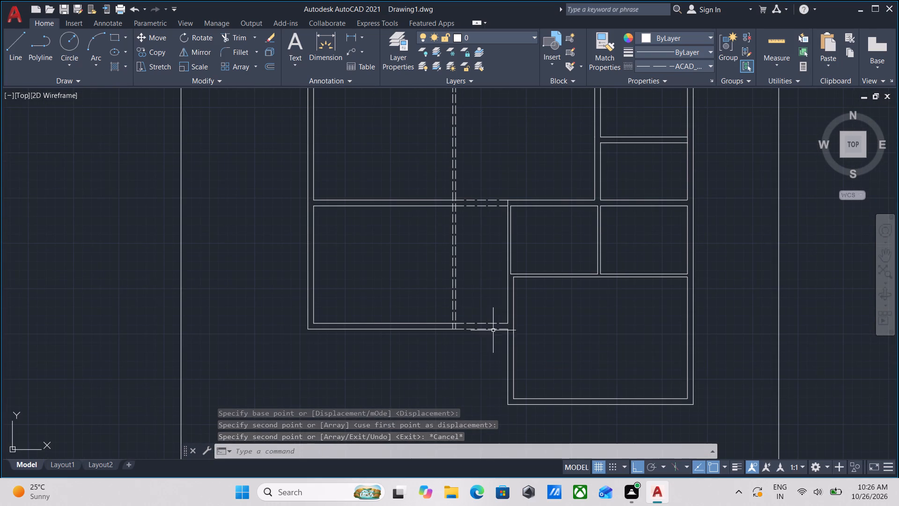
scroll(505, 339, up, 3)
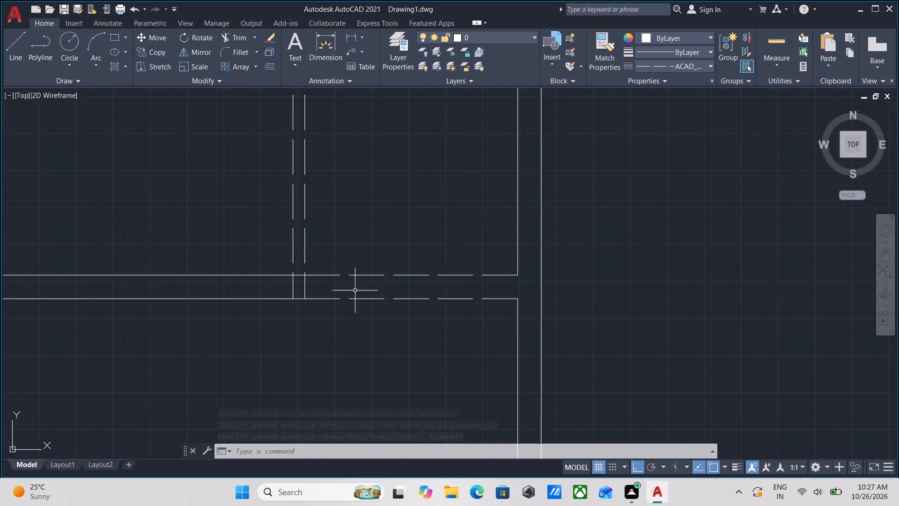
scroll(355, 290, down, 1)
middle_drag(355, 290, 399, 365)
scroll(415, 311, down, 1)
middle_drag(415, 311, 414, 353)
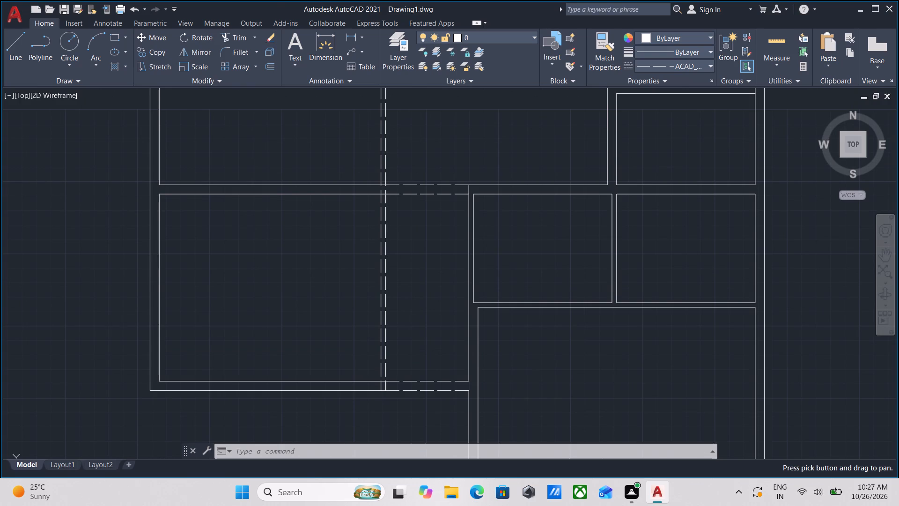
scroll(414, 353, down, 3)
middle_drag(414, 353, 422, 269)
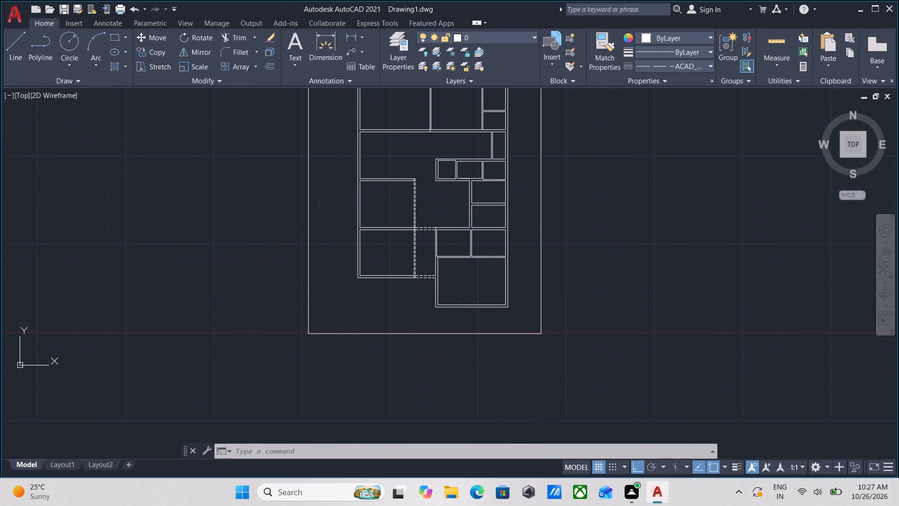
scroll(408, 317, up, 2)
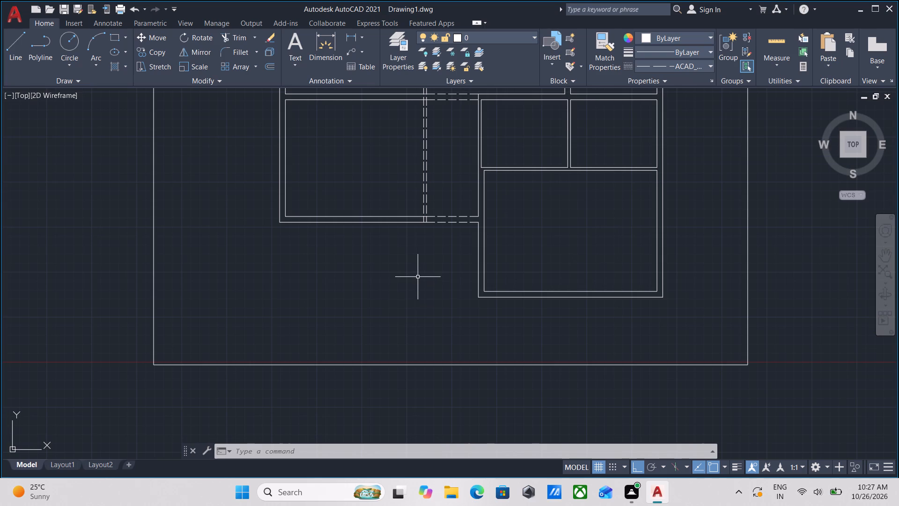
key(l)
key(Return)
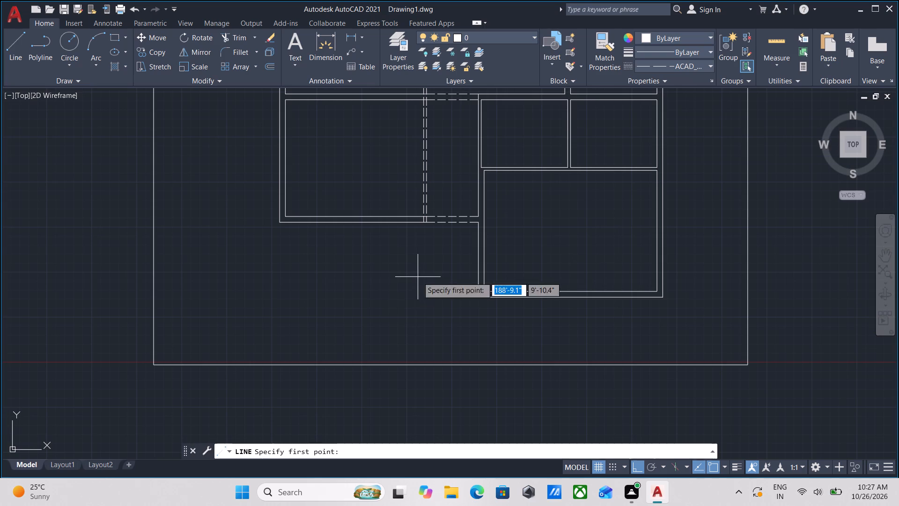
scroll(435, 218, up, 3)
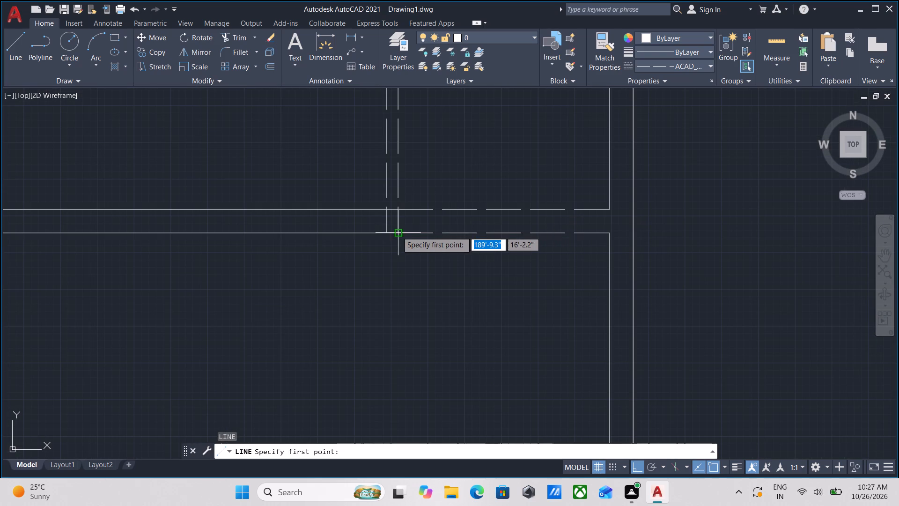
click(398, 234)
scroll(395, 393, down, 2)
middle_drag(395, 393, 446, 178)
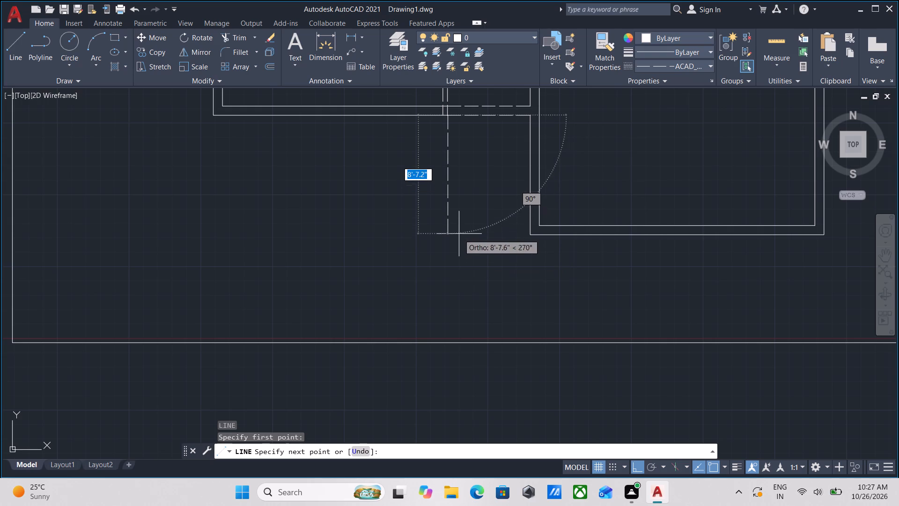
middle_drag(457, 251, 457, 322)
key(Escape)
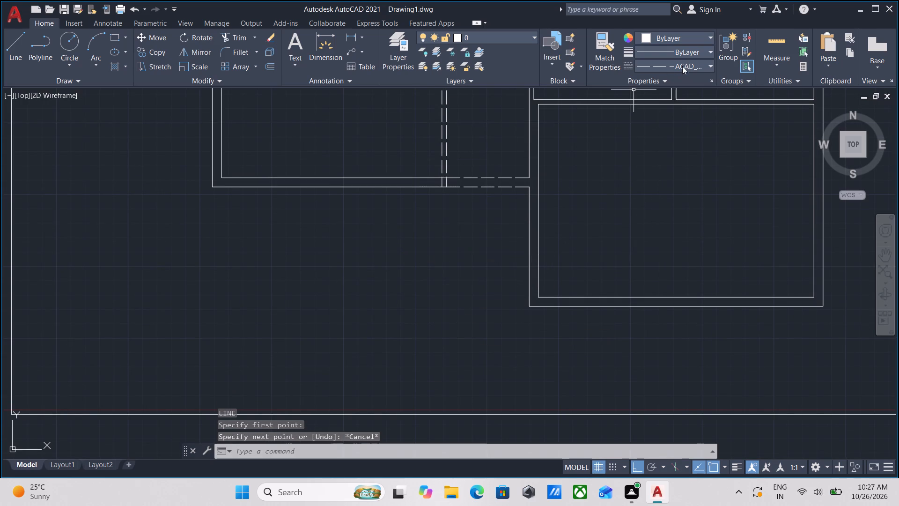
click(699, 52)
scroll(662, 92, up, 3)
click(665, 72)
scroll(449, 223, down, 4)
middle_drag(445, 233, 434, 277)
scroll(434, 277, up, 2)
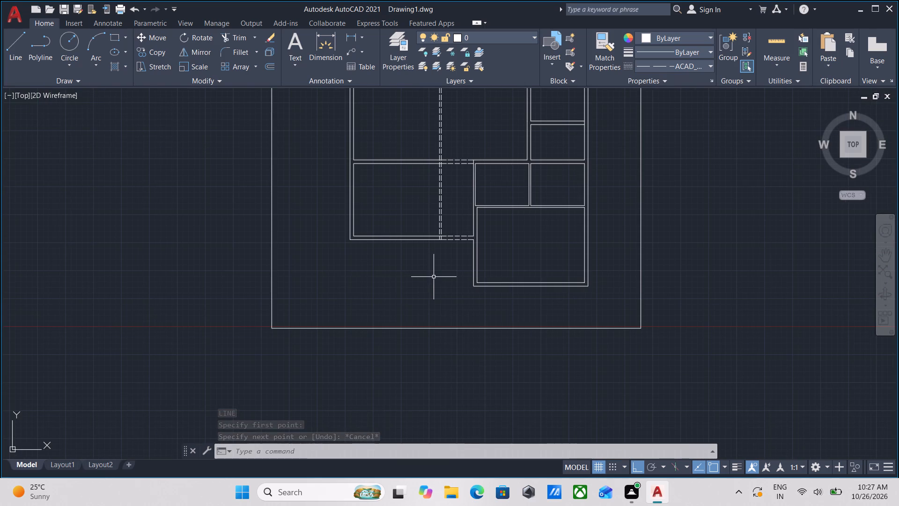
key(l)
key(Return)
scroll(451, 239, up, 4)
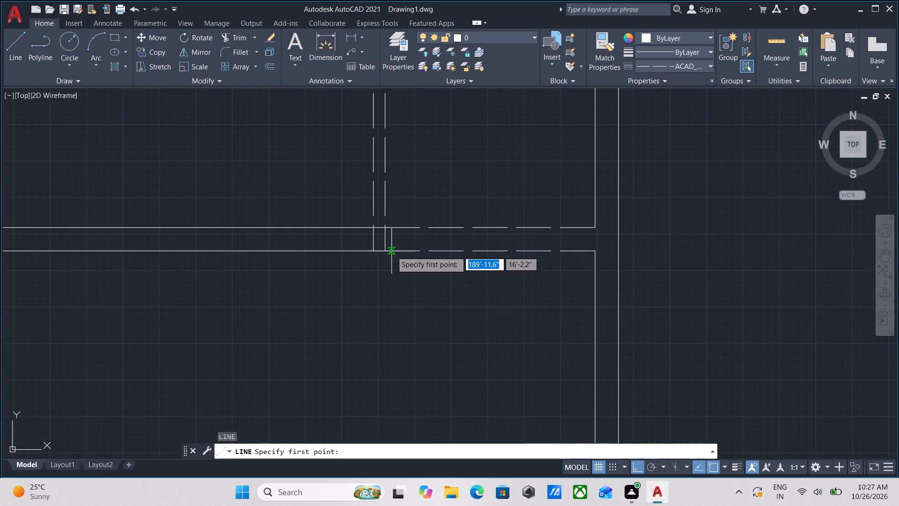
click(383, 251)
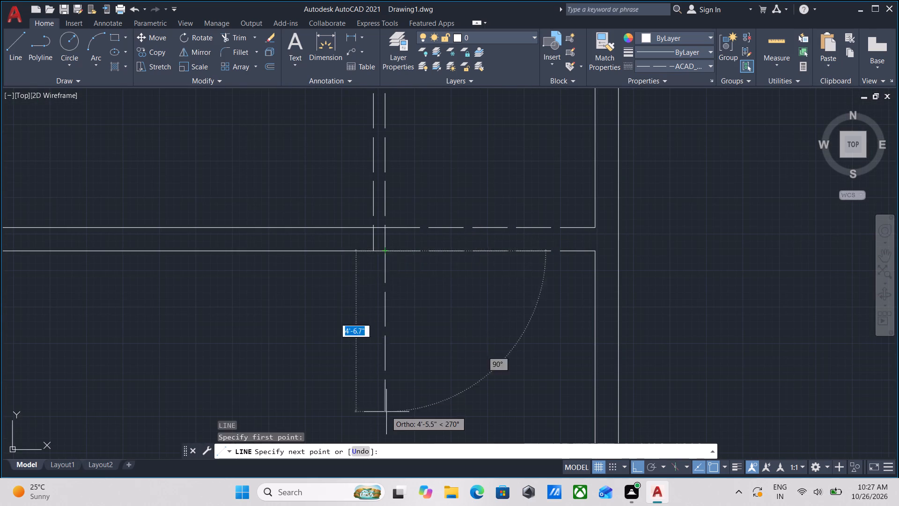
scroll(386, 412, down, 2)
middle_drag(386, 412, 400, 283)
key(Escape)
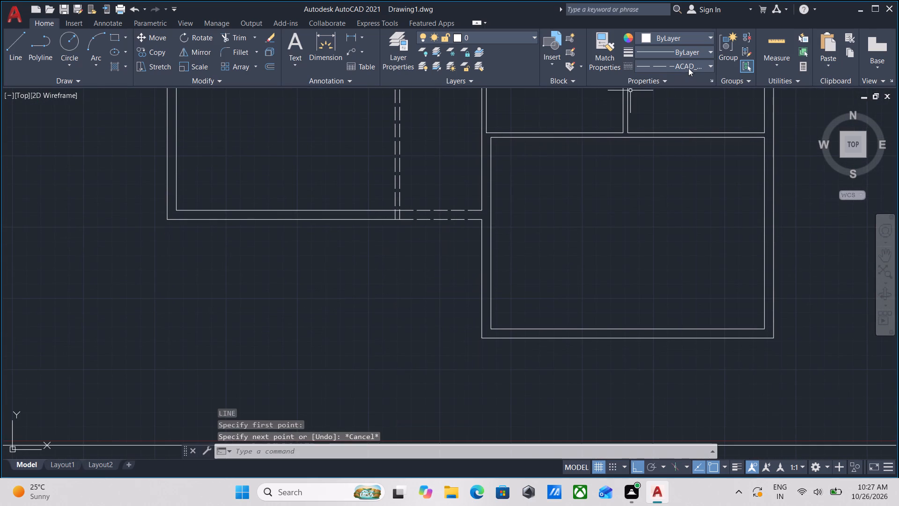
Set the current linetype to ByLayer.
click(689, 67)
scroll(678, 78, up, 2)
click(678, 78)
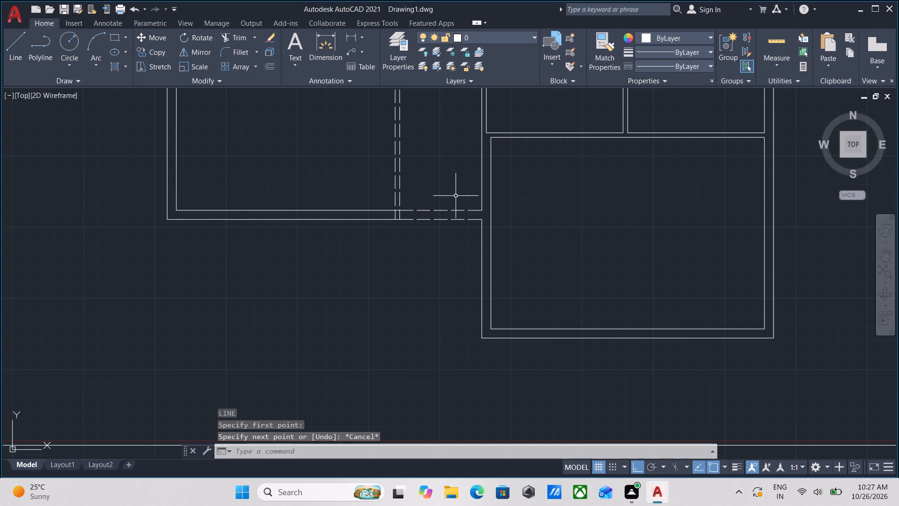
Draw a vertical line about 16'6" long from the east dashed line's south end at the south wall down to the outer boundary.
key(l)
key(Return)
scroll(425, 219, up, 2)
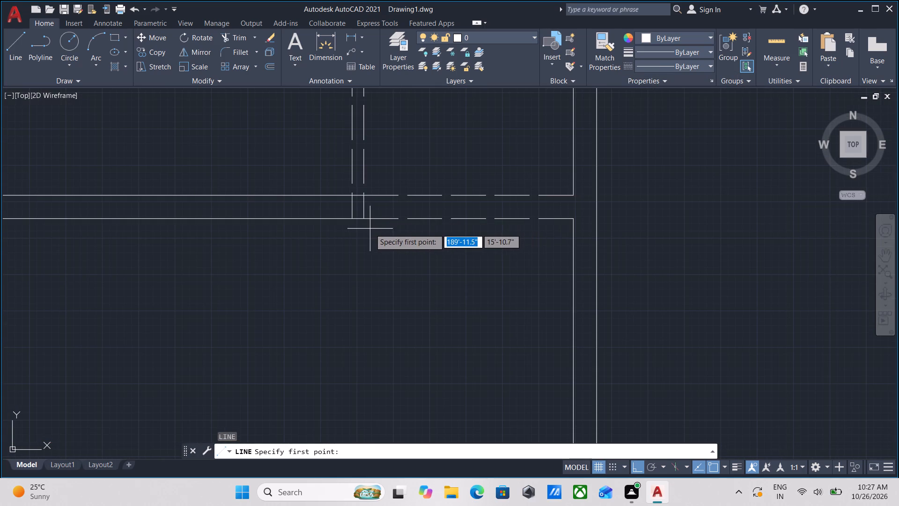
click(363, 216)
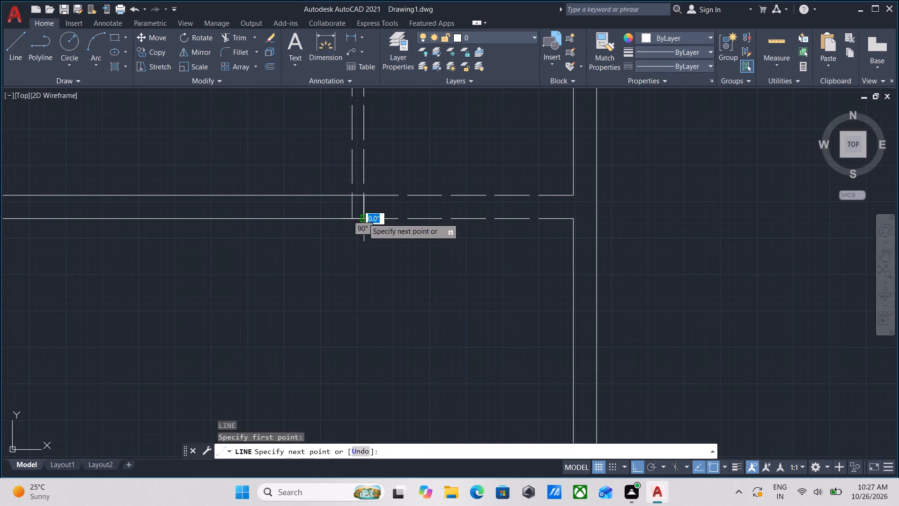
scroll(382, 361, down, 1)
middle_drag(382, 361, 505, 91)
scroll(490, 210, down, 2)
middle_drag(490, 210, 465, 274)
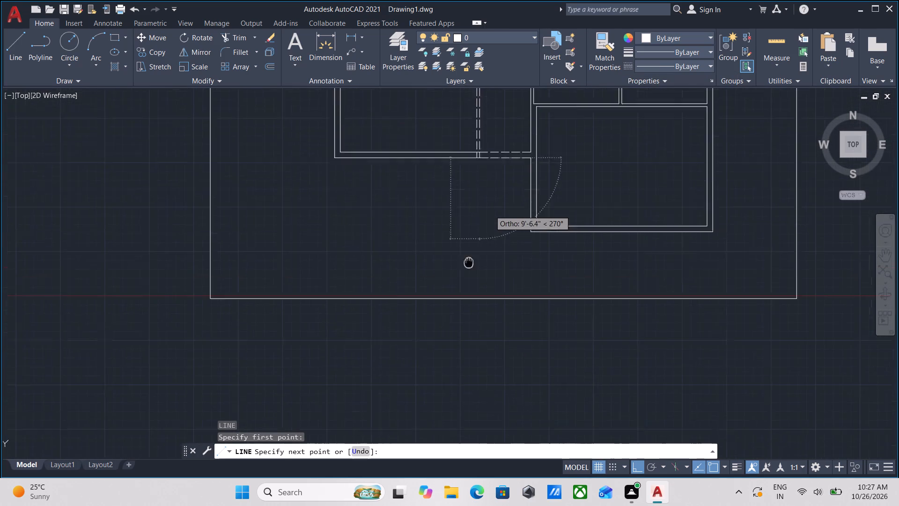
middle_drag(465, 274, 458, 292)
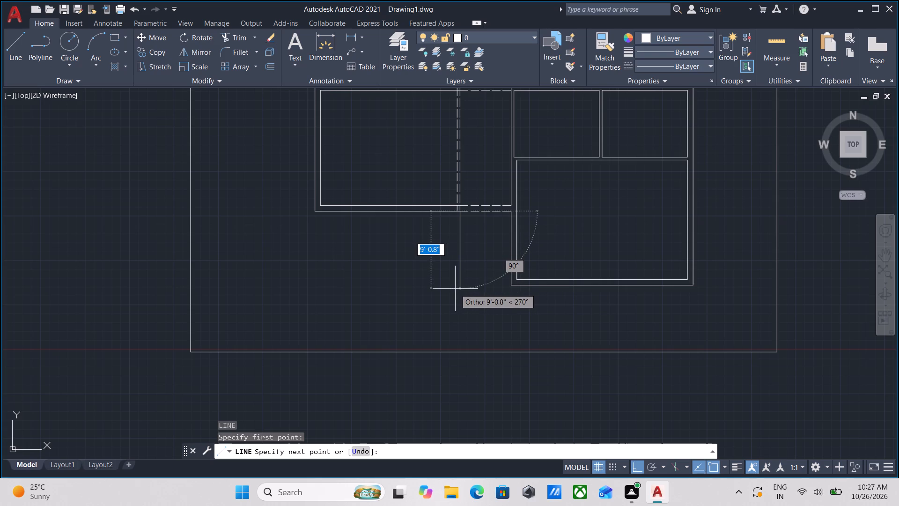
scroll(455, 289, up, 3)
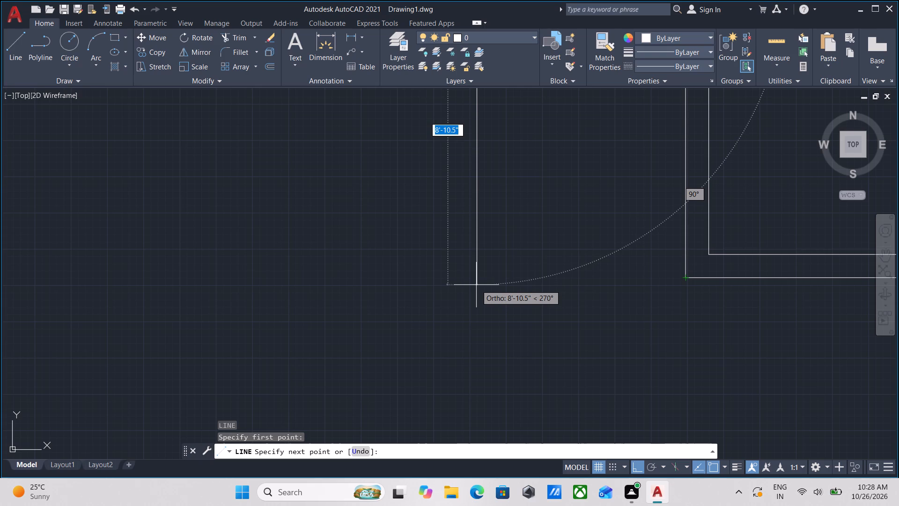
scroll(476, 285, down, 3)
middle_drag(476, 285, 494, 189)
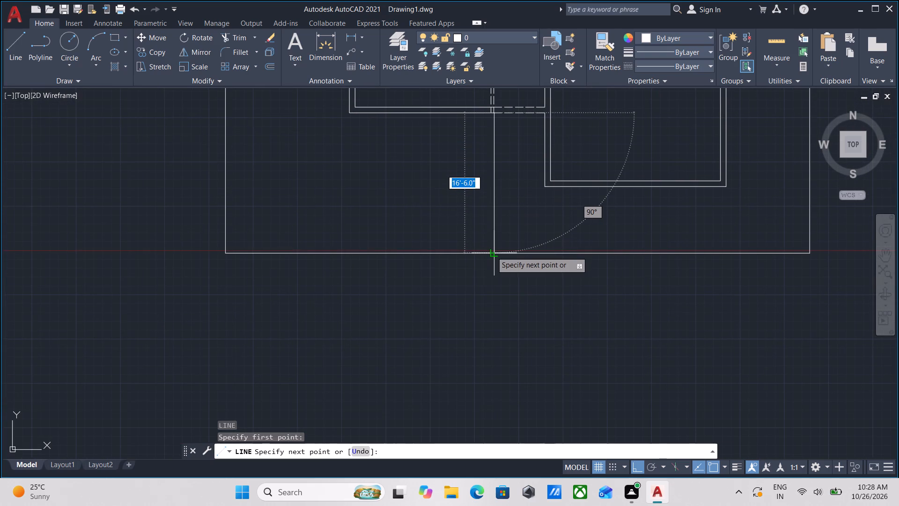
click(492, 252)
key(Escape)
Offset the new vertical line between the south wall and the outer boundary 4" to the west.
scroll(505, 156, up, 2)
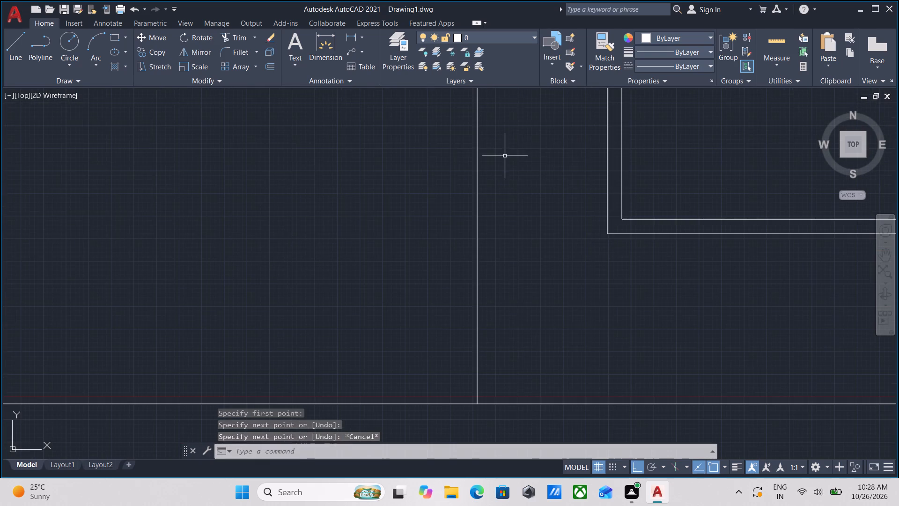
drag(505, 156, 493, 154)
click(417, 140)
scroll(417, 140, down, 3)
middle_drag(424, 198, 436, 267)
scroll(436, 267, up, 4)
middle_drag(445, 180, 445, 366)
scroll(445, 180, down, 1)
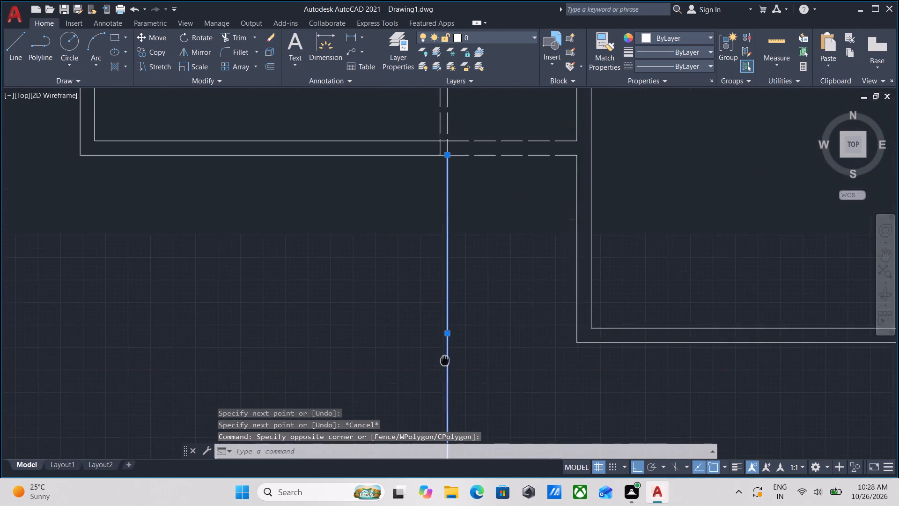
middle_drag(445, 366, 445, 369)
scroll(399, 187, up, 1)
middle_drag(399, 187, 401, 320)
middle_drag(435, 323, 449, 273)
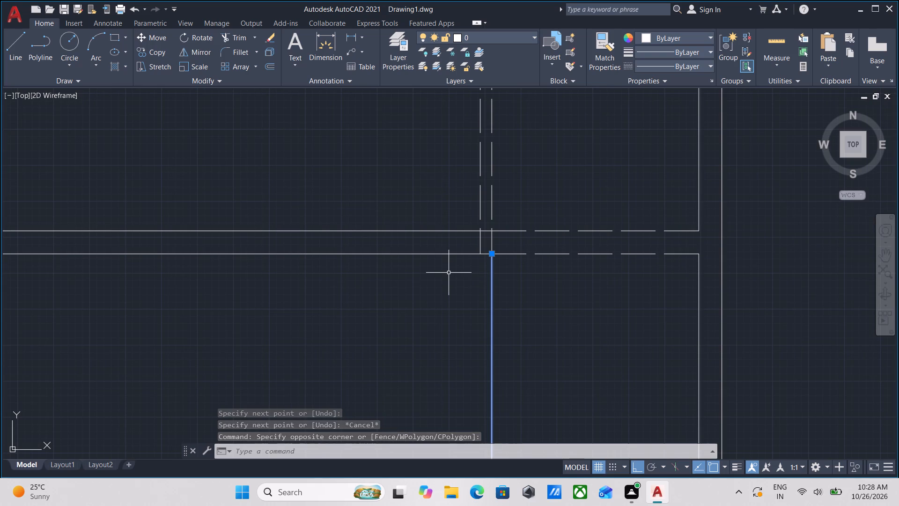
key(o)
key(Return)
scroll(517, 311, down, 2)
middle_drag(517, 308, 543, 139)
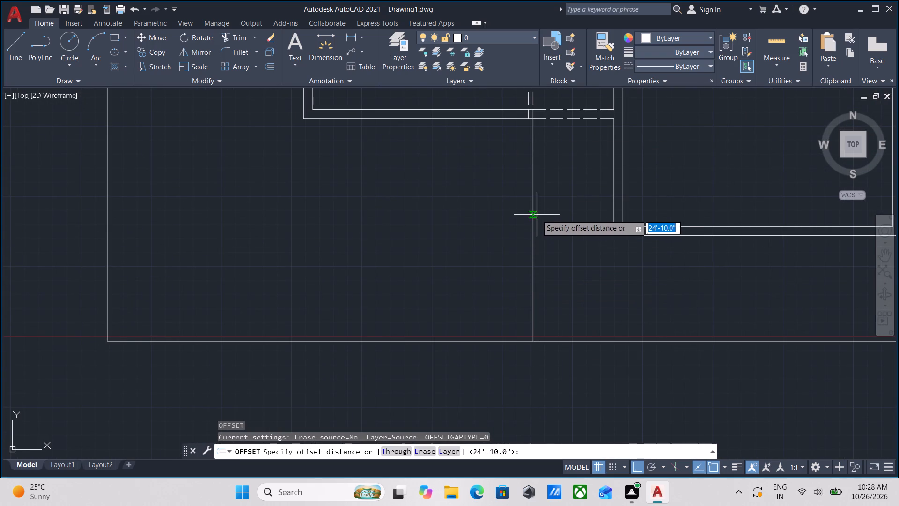
click(534, 227)
click(511, 231)
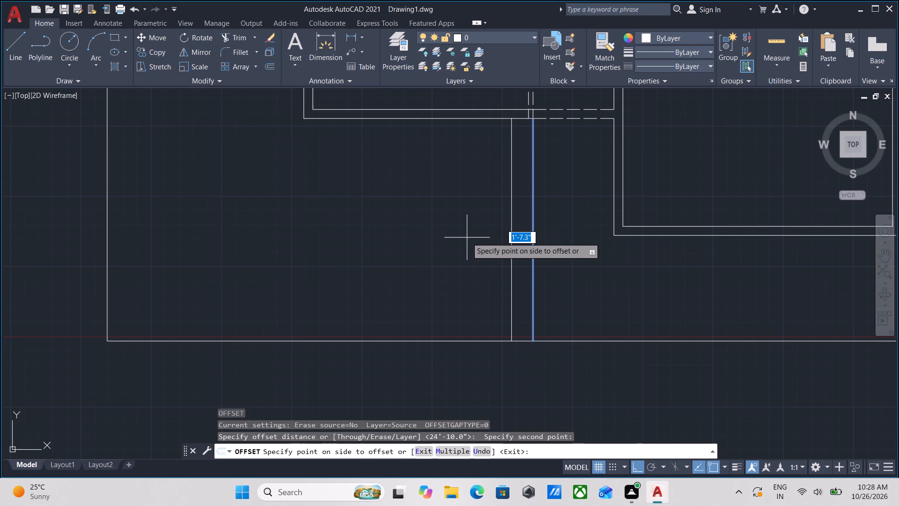
key(4)
key(shift+quotedbl)
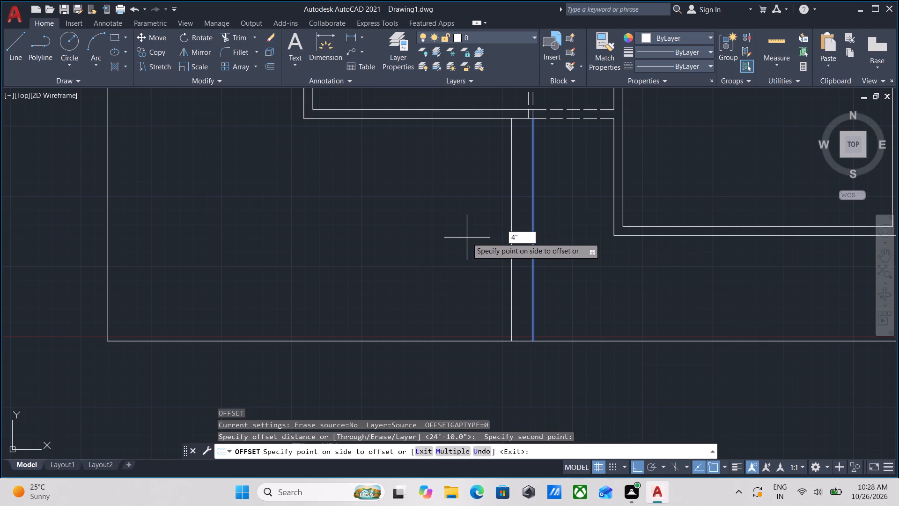
key(Return)
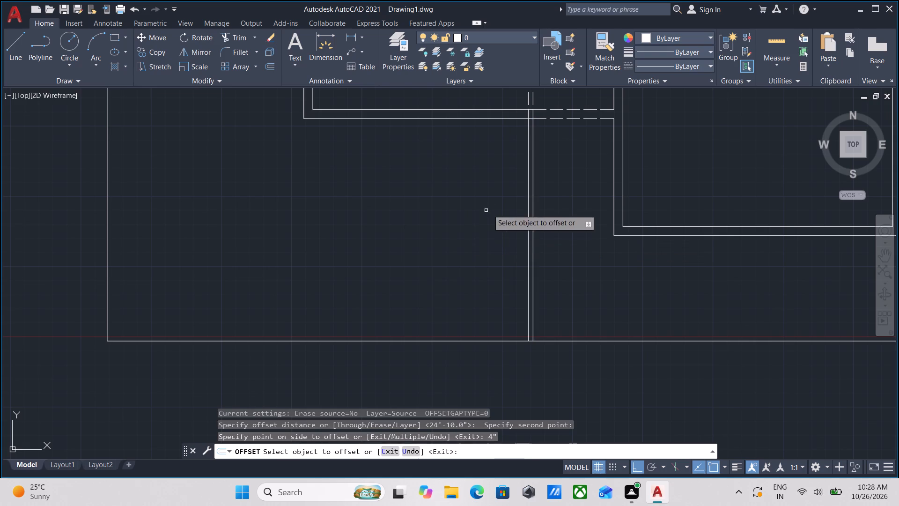
key(Escape)
scroll(509, 233, up, 1)
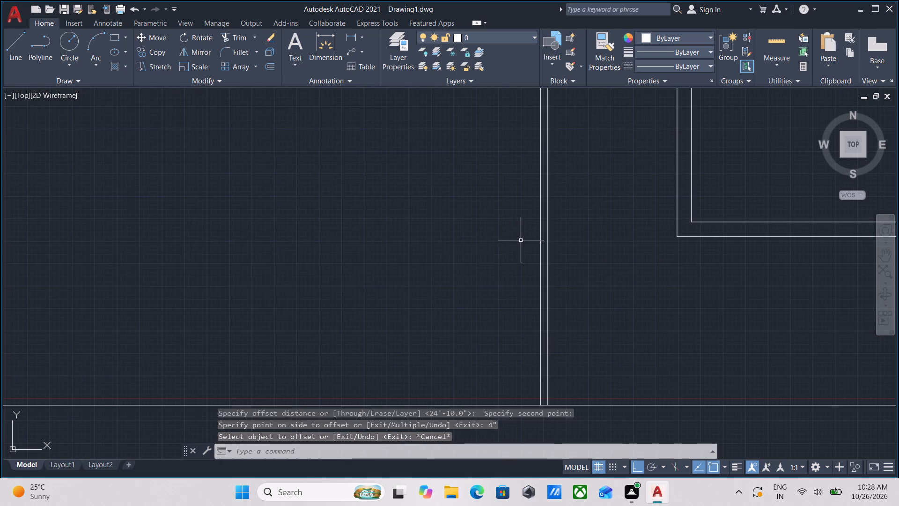
Measure the distances around the new wall south of the house, out to the west and south outer boundary lines.
middle_drag(405, 223, 497, 238)
scroll(492, 239, down, 3)
middle_drag(488, 242, 499, 290)
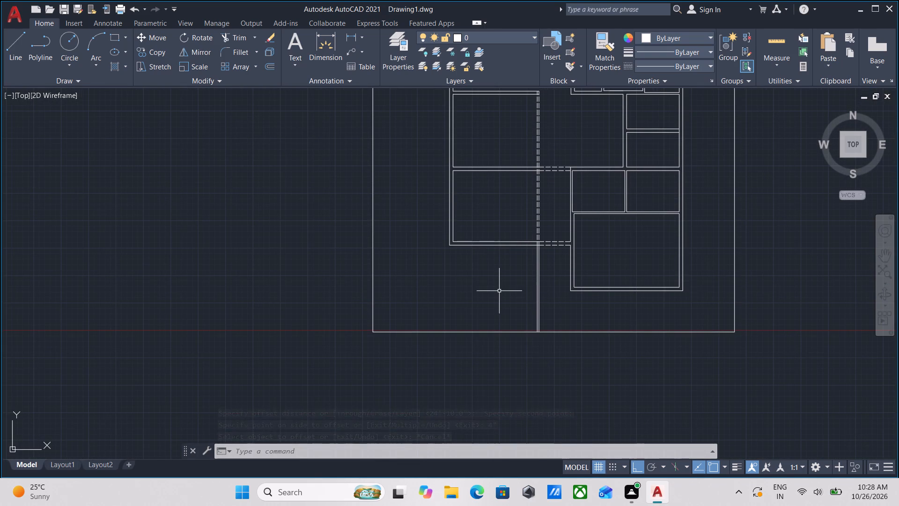
key(n)
key(BackSpace)
key(BackSpace)
text(mea)
key(Return)
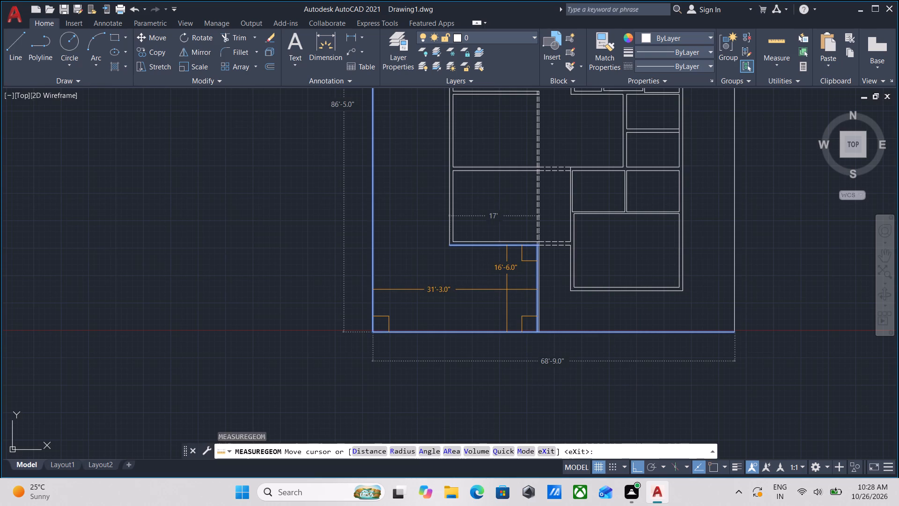
scroll(507, 290, up, 1)
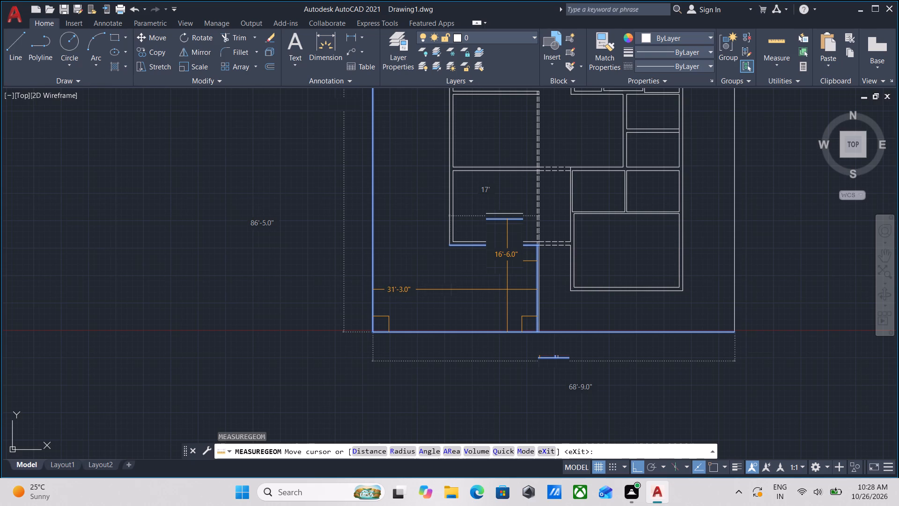
key(Escape)
Offset the west line of the new wall between the south wall and the outer boundary 24'10" to the west.
scroll(550, 297, up, 2)
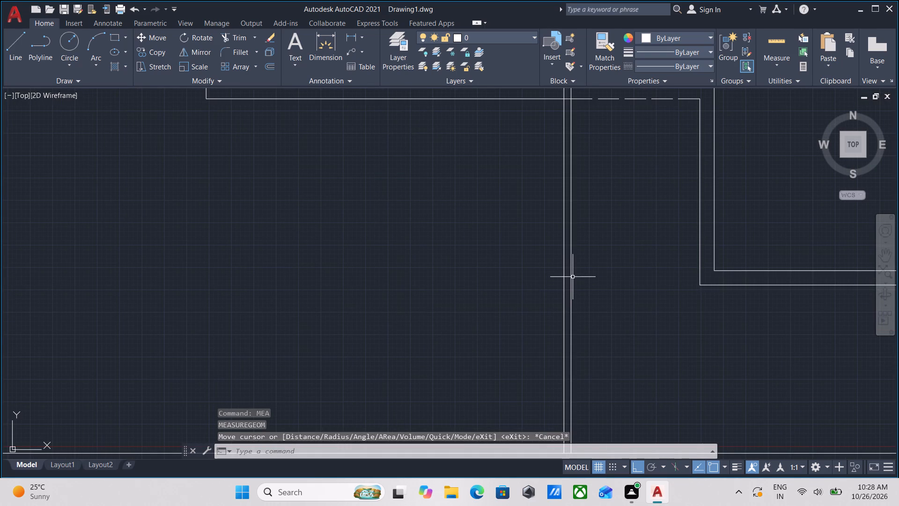
scroll(573, 277, up, 2)
scroll(567, 279, down, 1)
click(564, 288)
click(505, 268)
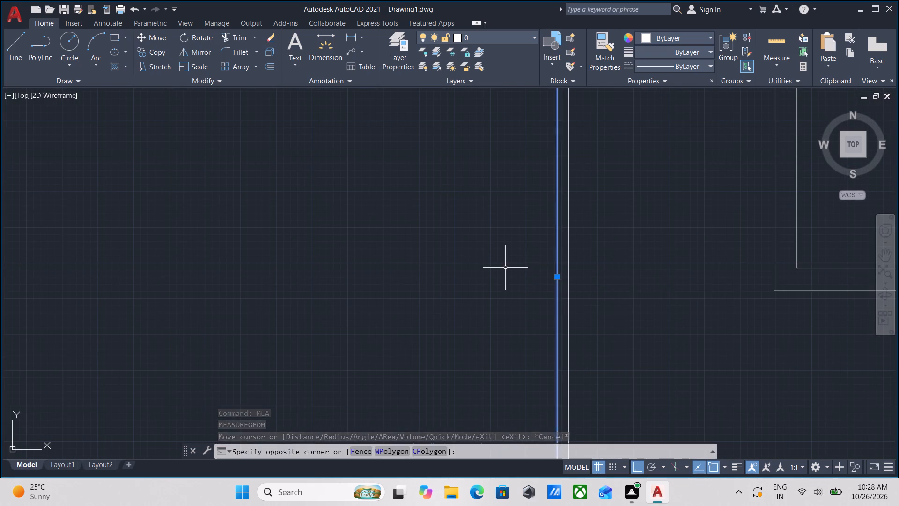
scroll(505, 268, down, 2)
middle_drag(505, 268, 526, 294)
key(o)
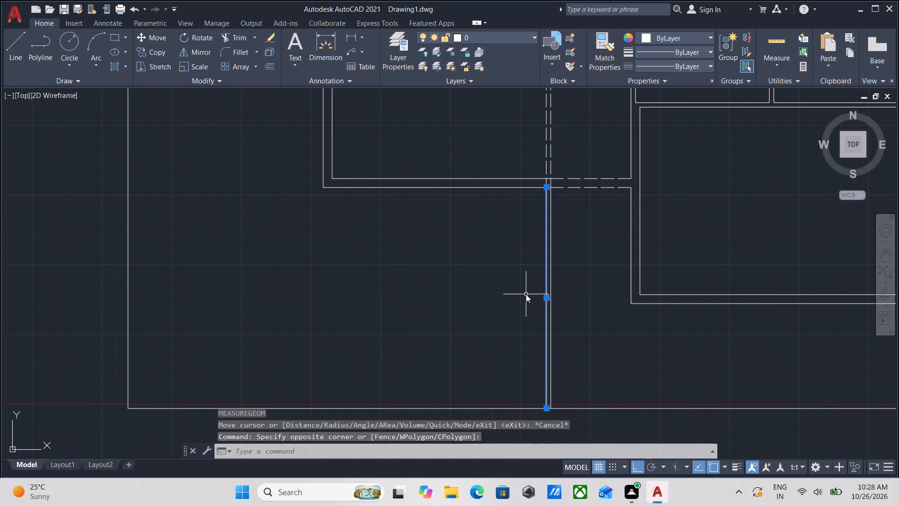
key(Return)
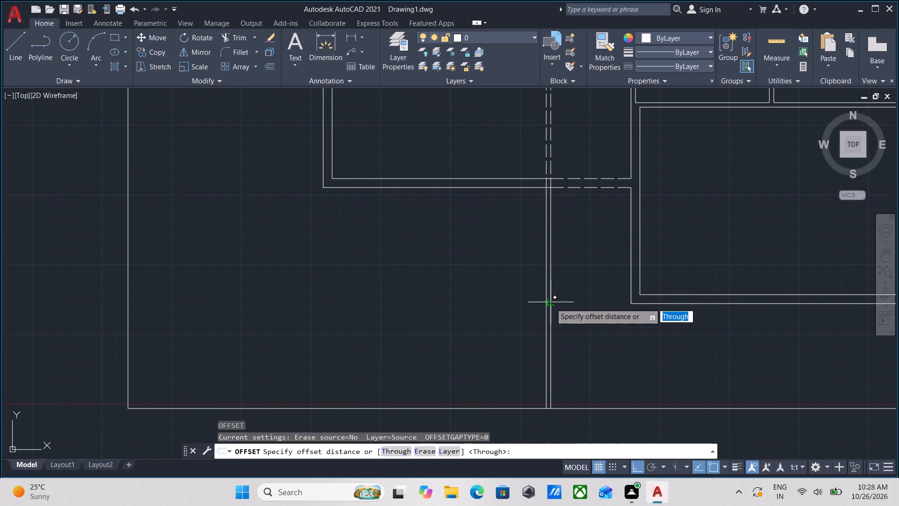
scroll(544, 307, up, 2)
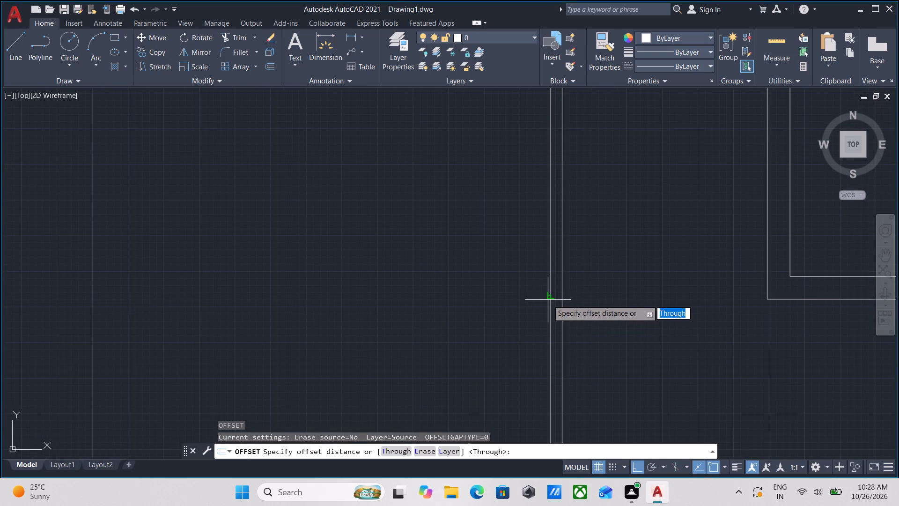
click(549, 298)
click(339, 287)
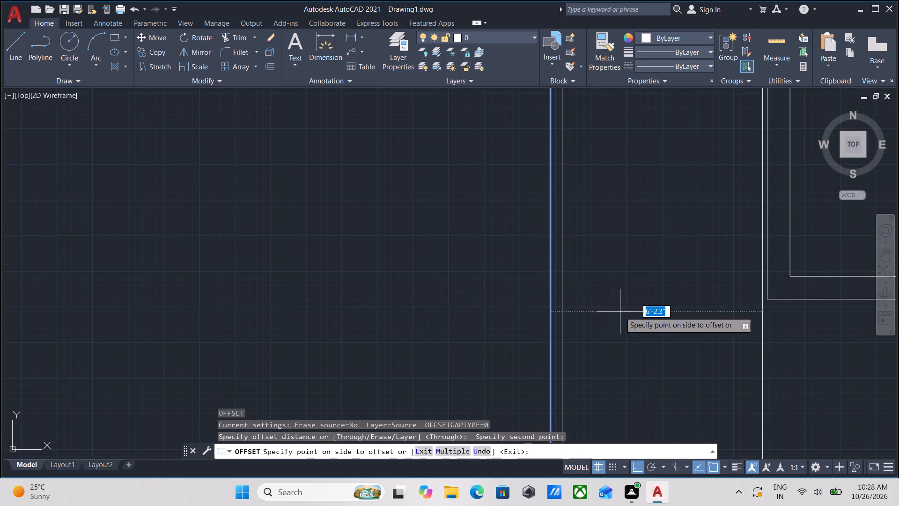
scroll(331, 304, down, 2)
middle_drag(331, 304, 566, 333)
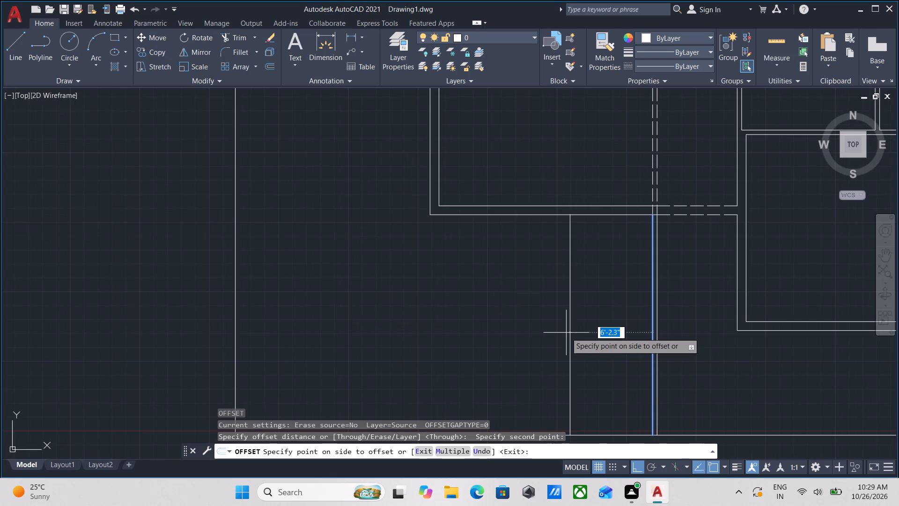
text(24)
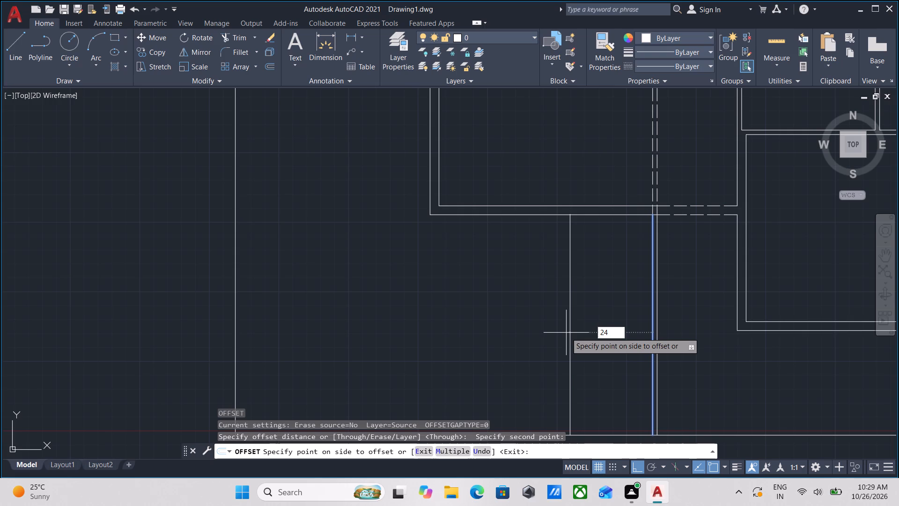
key(apostrophe)
text(10)
key(shift+quotedbl)
key(Return)
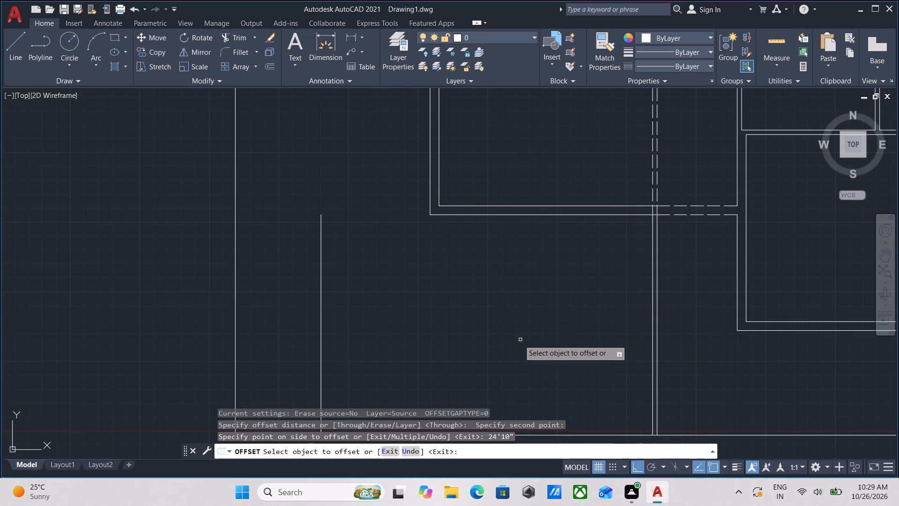
scroll(526, 334, down, 1)
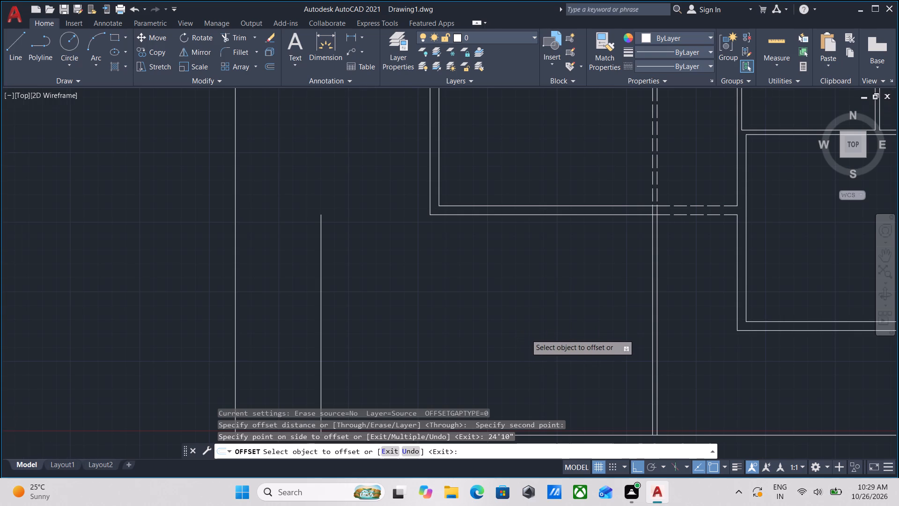
scroll(526, 334, down, 2)
middle_drag(526, 334, 524, 421)
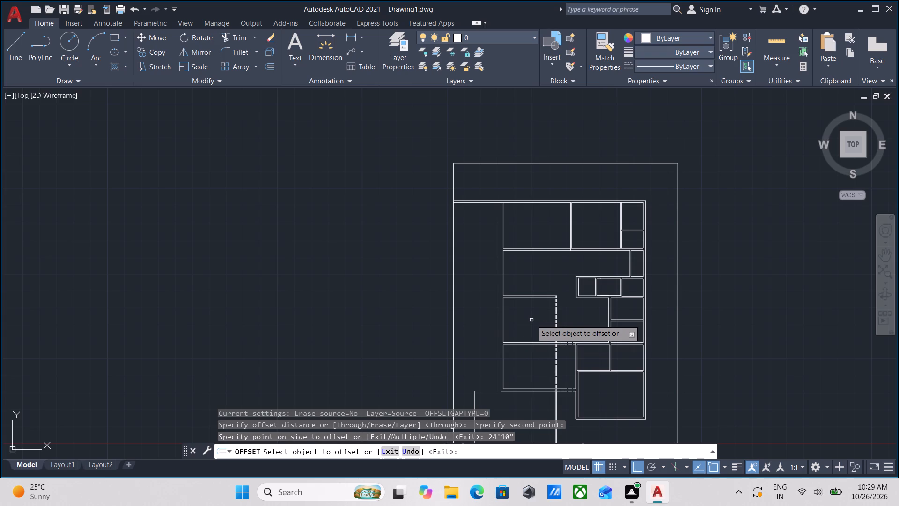
key(Escape)
Draw a horizontal line from the house's west wall to the west outer boundary, level with the north face of the partition meeting the dashed pair.
scroll(516, 335, up, 2)
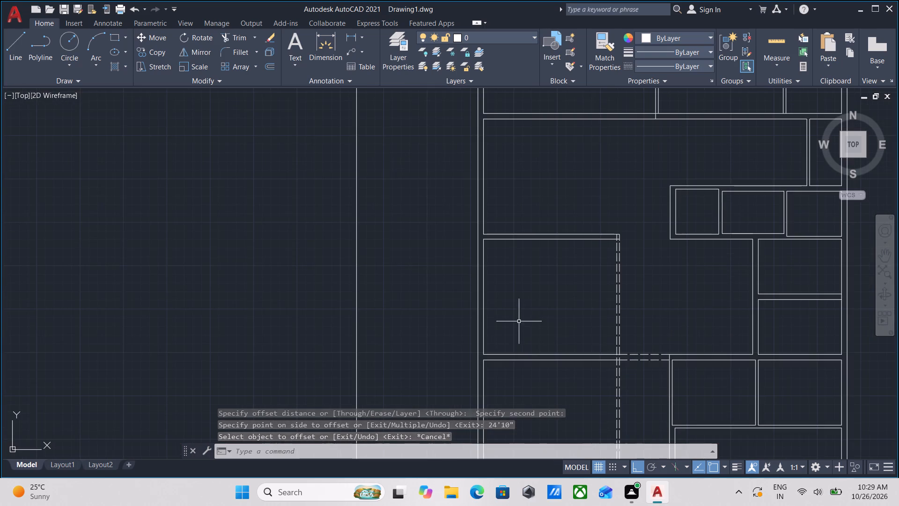
scroll(522, 313, down, 2)
middle_drag(522, 313, 518, 352)
scroll(517, 315, down, 1)
scroll(516, 346, up, 2)
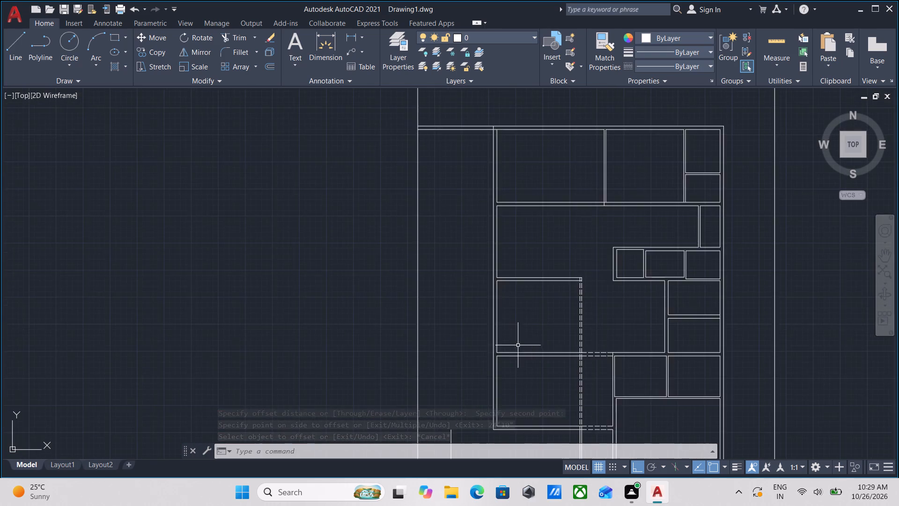
scroll(519, 343, down, 1)
middle_click(520, 336)
scroll(516, 330, up, 2)
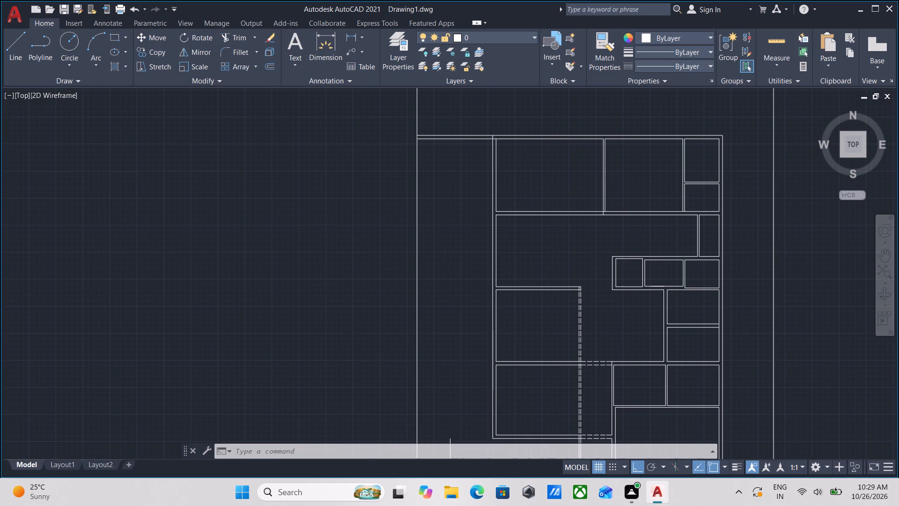
key(l)
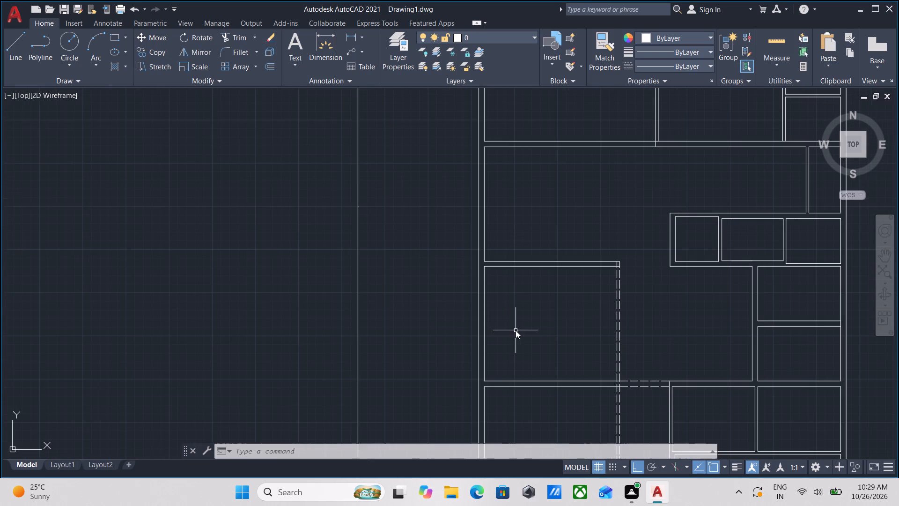
key(Return)
scroll(482, 254, up, 3)
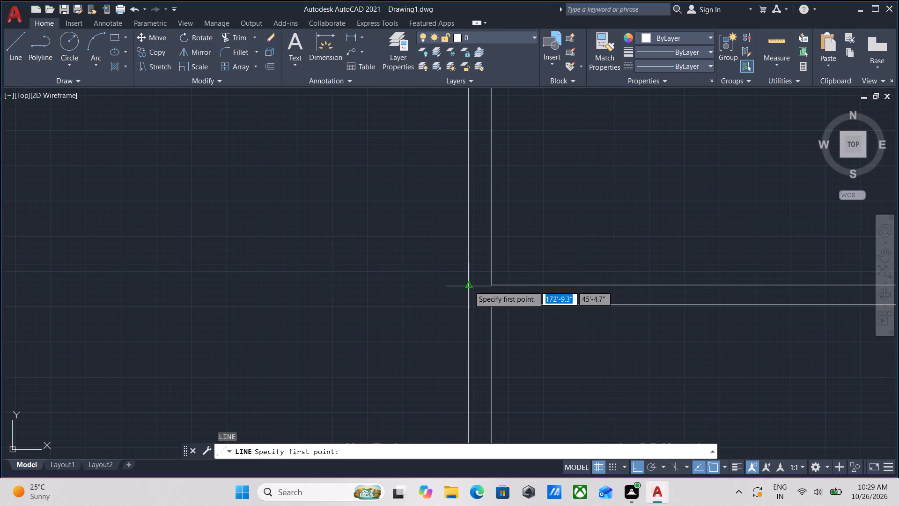
scroll(494, 285, up, 2)
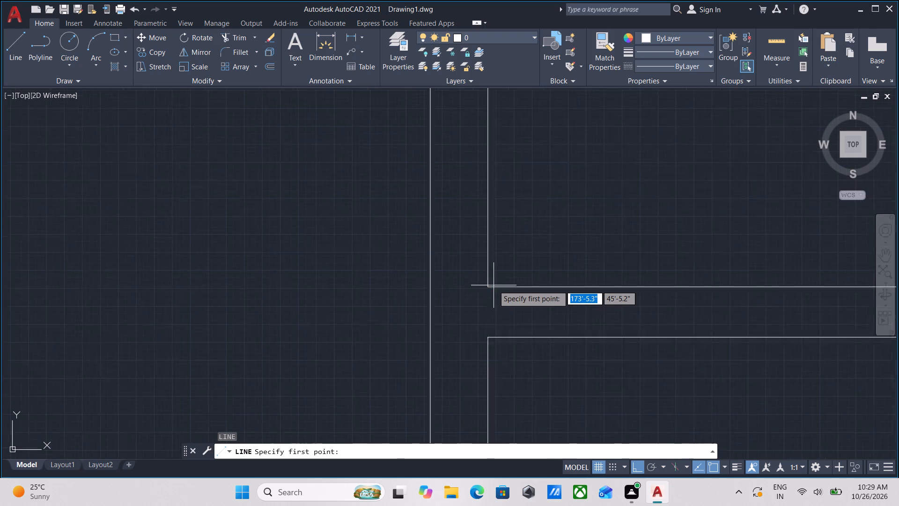
scroll(494, 285, up, 1)
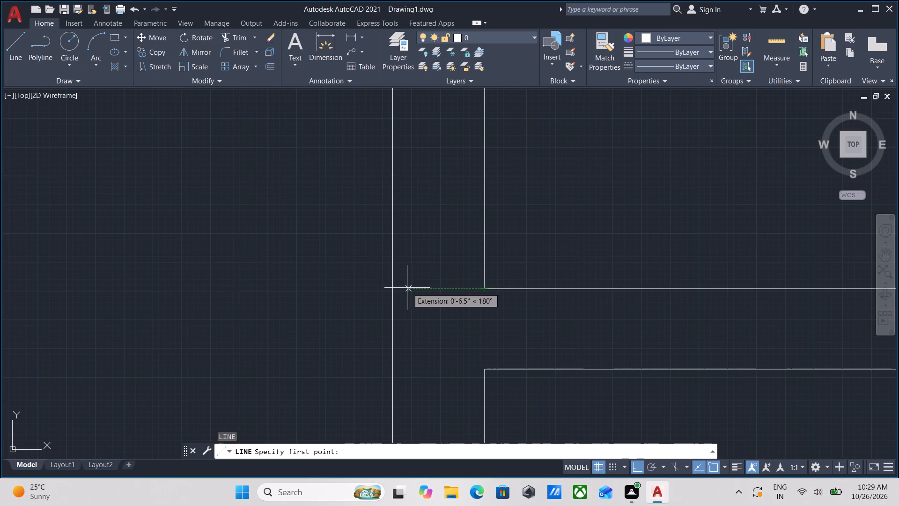
click(395, 289)
scroll(216, 287, down, 1)
middle_drag(216, 287, 856, 317)
scroll(848, 318, down, 1)
scroll(505, 301, down, 3)
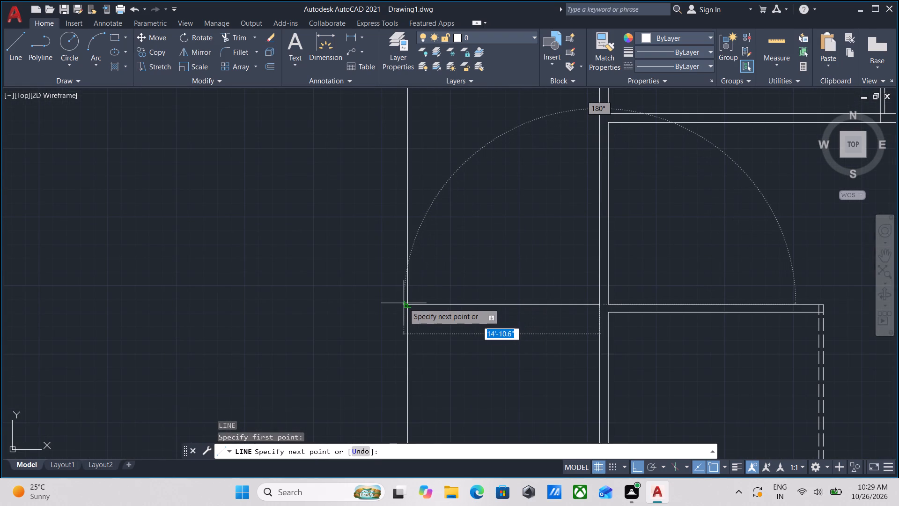
click(410, 305)
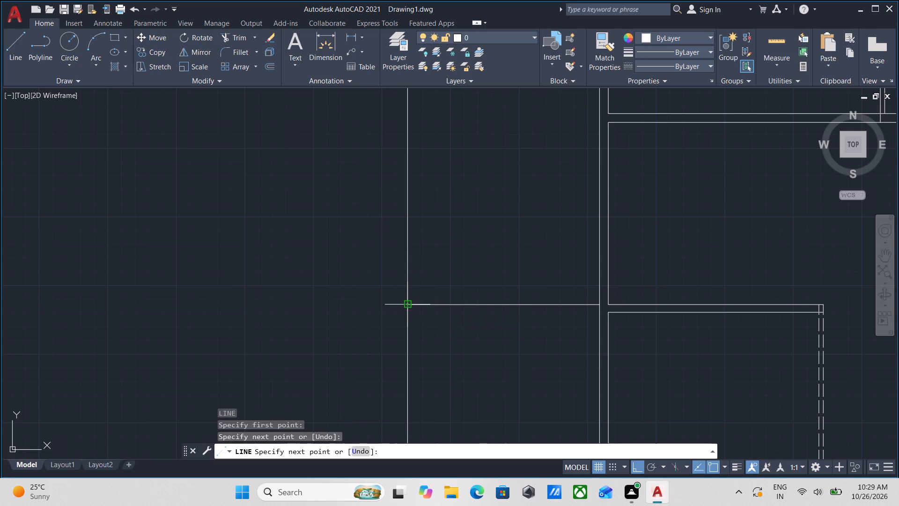
key(Escape)
Offset the new horizontal line between the house's west wall and the west outer boundary 13'9" to the south.
scroll(505, 314, down, 1)
click(526, 336)
click(482, 258)
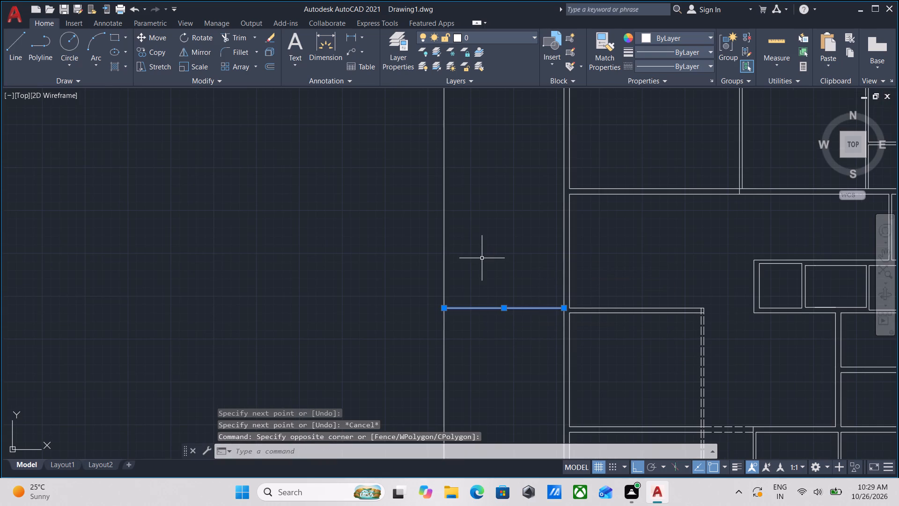
scroll(484, 257, down, 1)
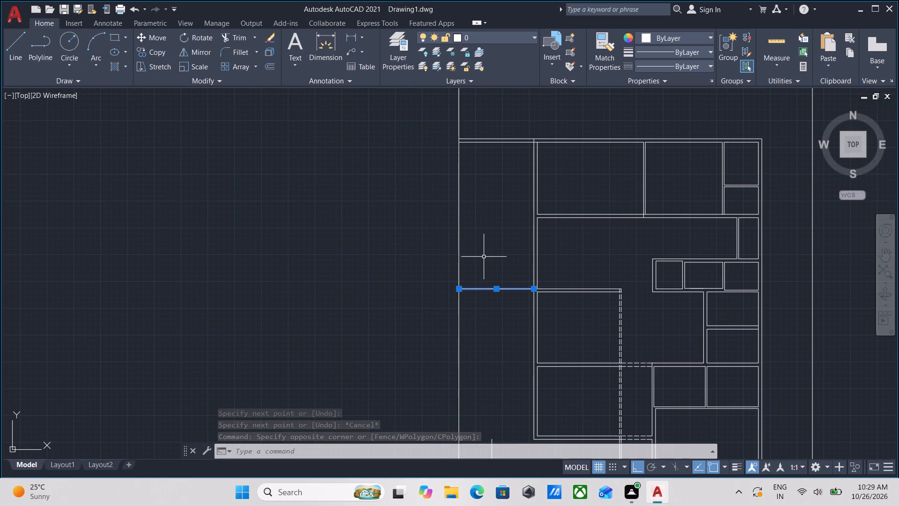
key(o)
key(Return)
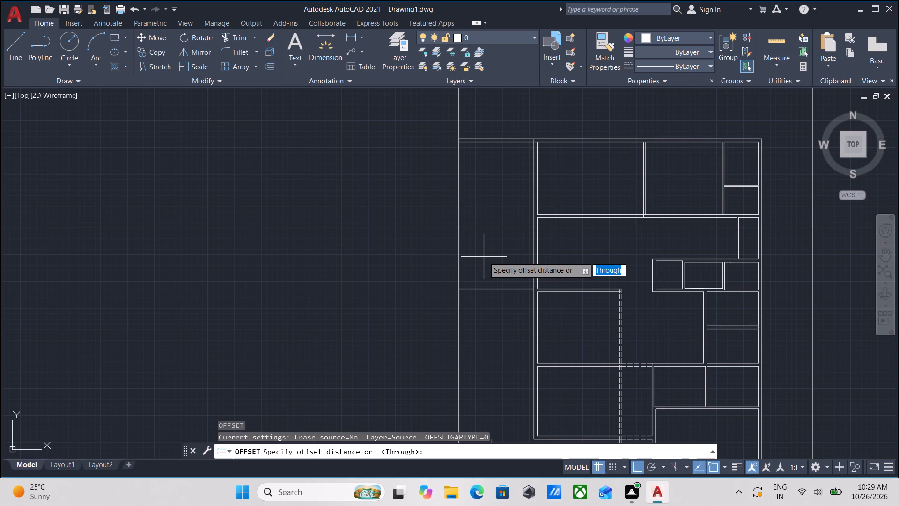
click(495, 289)
click(497, 344)
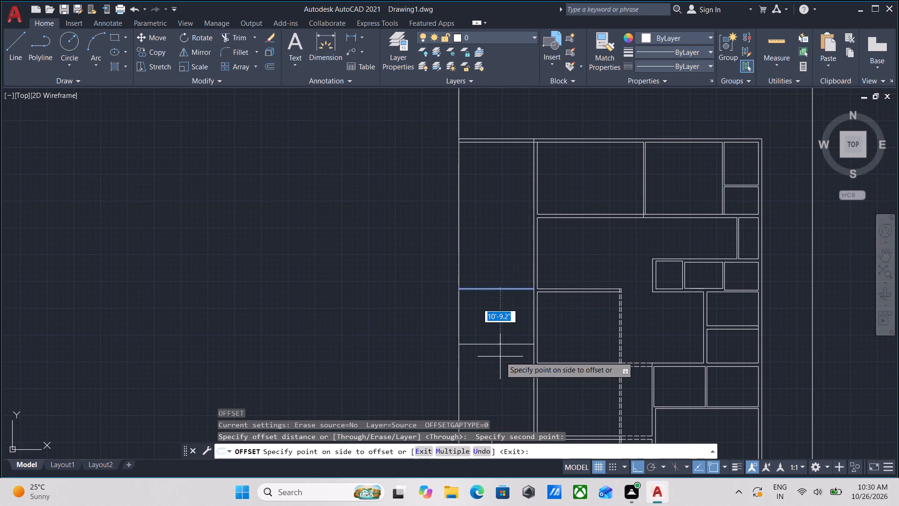
text(14)
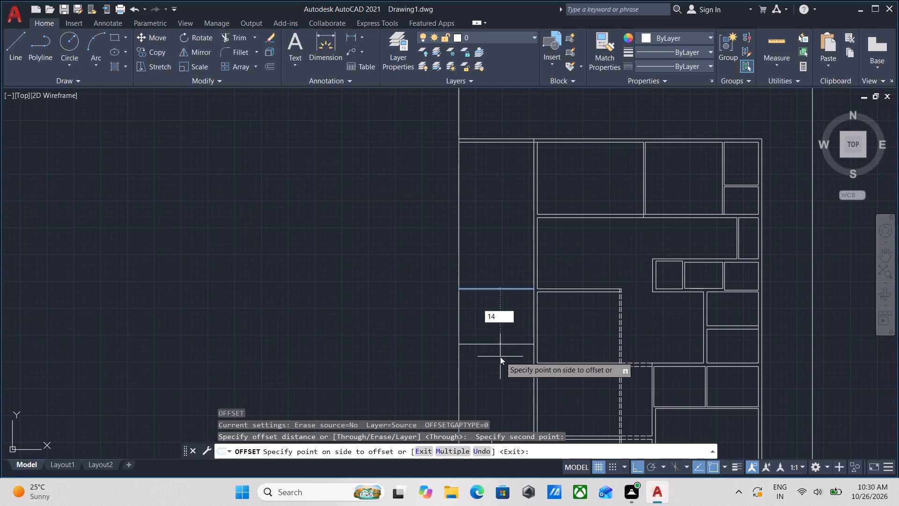
key(apostrophe)
key(BackSpace)
key(BackSpace)
key(BackSpace)
text(13')
key(9)
key(shift+quotedbl)
key(Return)
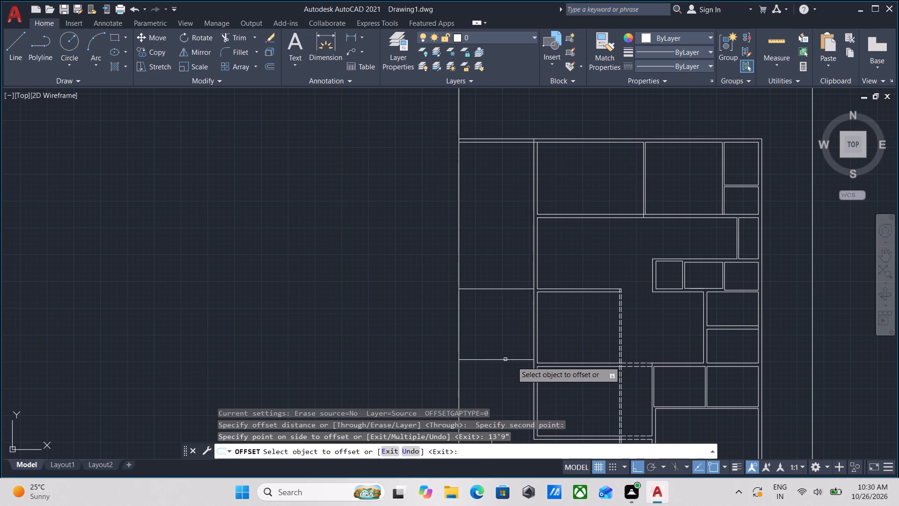
Examine the new line's position relative to the house's walls, the southern lines and the outer boundary.
scroll(530, 371, up, 1)
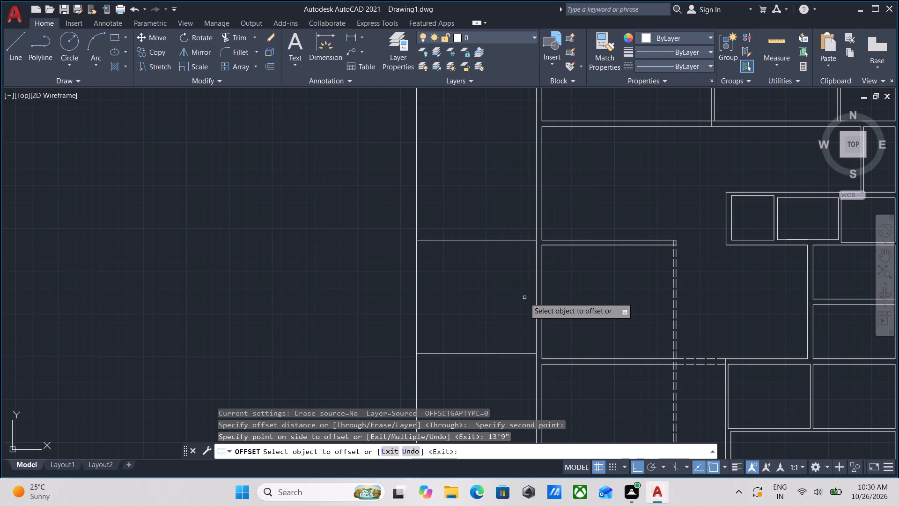
scroll(545, 275, up, 1)
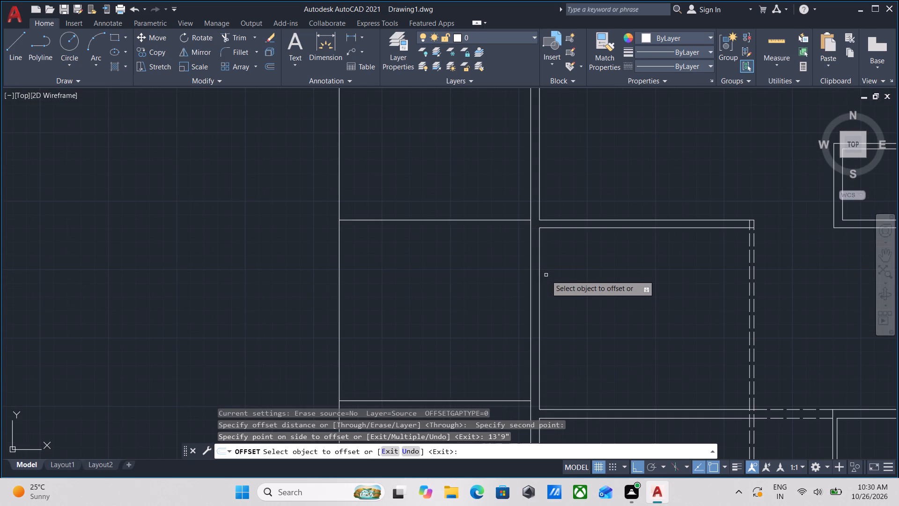
scroll(557, 272, down, 2)
middle_drag(564, 279, 472, 258)
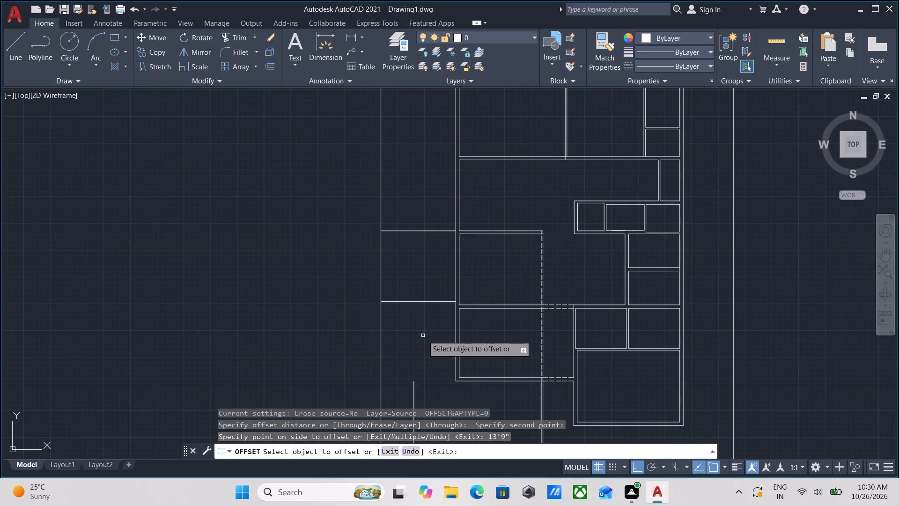
scroll(448, 316, down, 2)
middle_drag(448, 316, 445, 355)
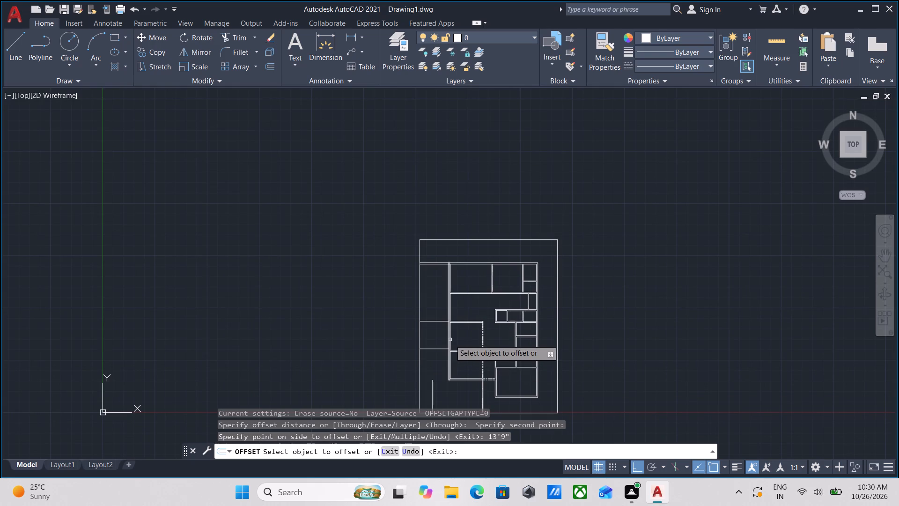
scroll(468, 338, up, 1)
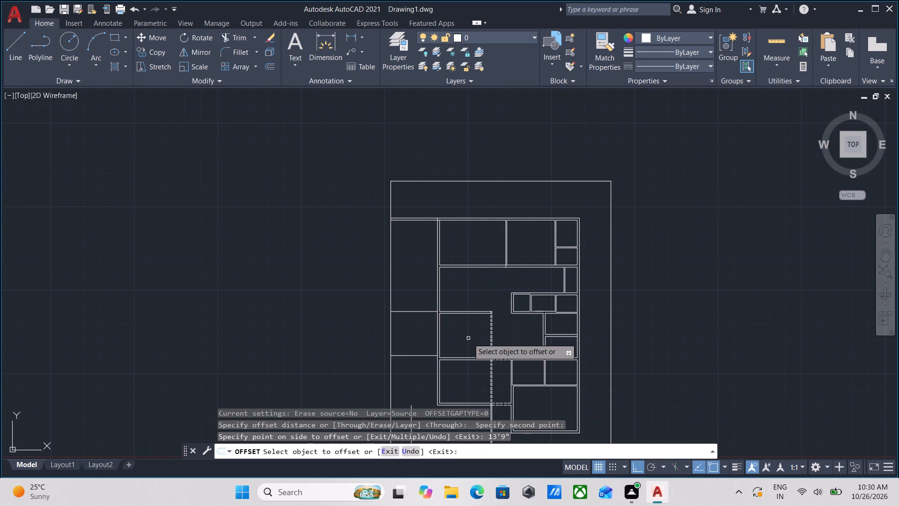
scroll(447, 391, up, 2)
scroll(407, 362, down, 1)
middle_drag(407, 362, 452, 285)
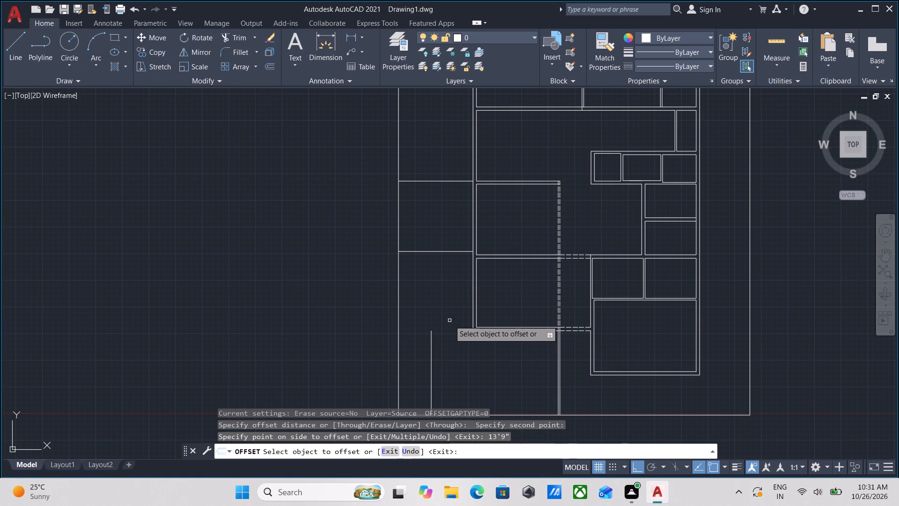
key(Escape)
Extend the south wall's outer face west to the offset vertical line and its inner face west to the outer boundary.
scroll(443, 341, down, 3)
middle_drag(443, 341, 448, 310)
scroll(465, 322, up, 3)
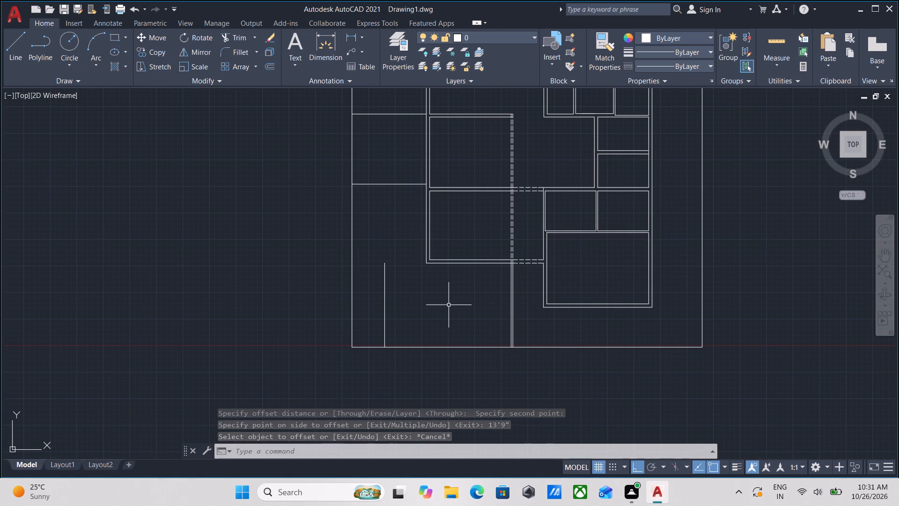
scroll(431, 283, up, 1)
middle_drag(404, 275, 411, 314)
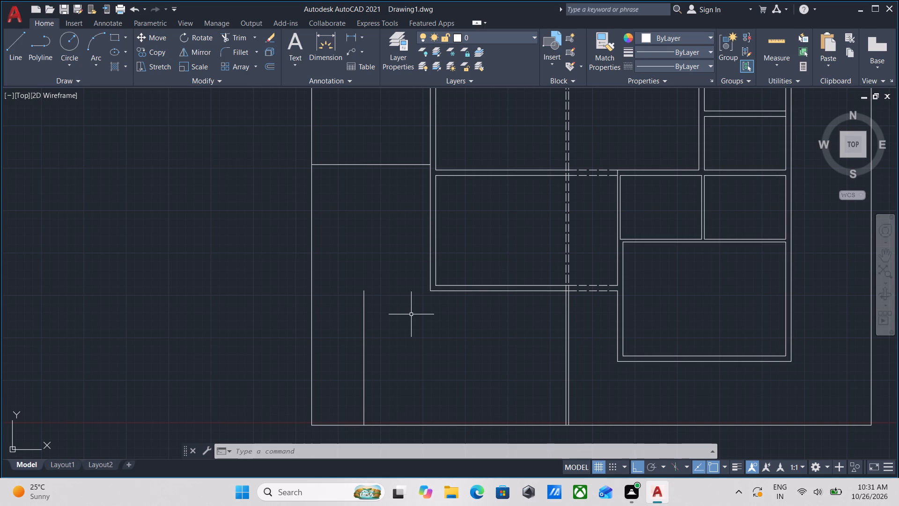
scroll(449, 280, up, 2)
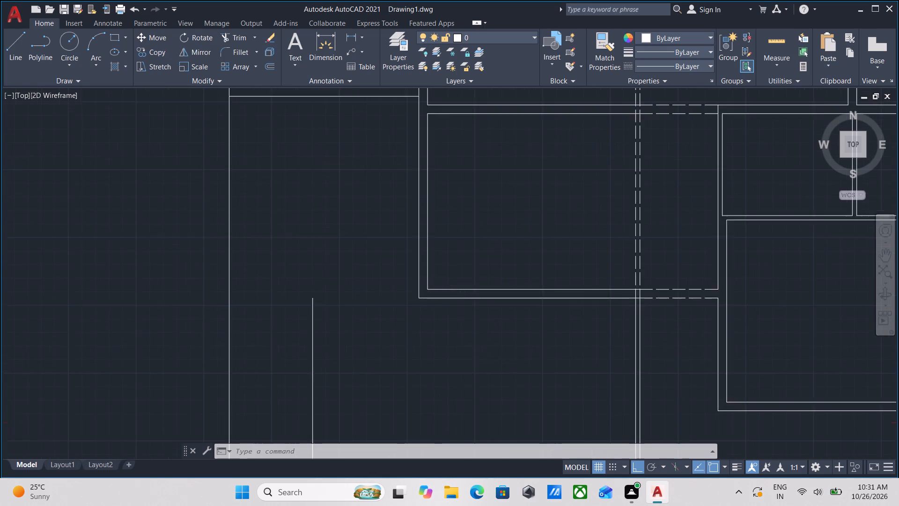
middle_drag(418, 295, 437, 335)
text(ex)
key(Return)
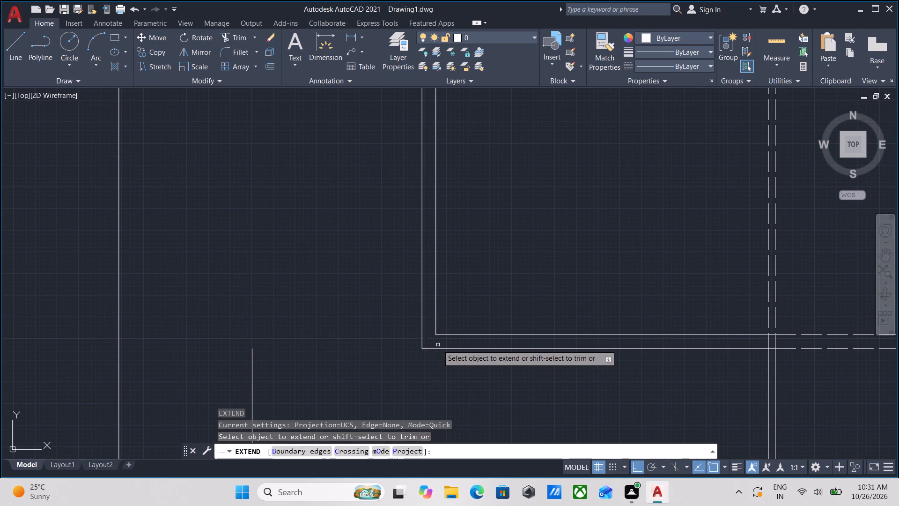
click(439, 350)
click(445, 338)
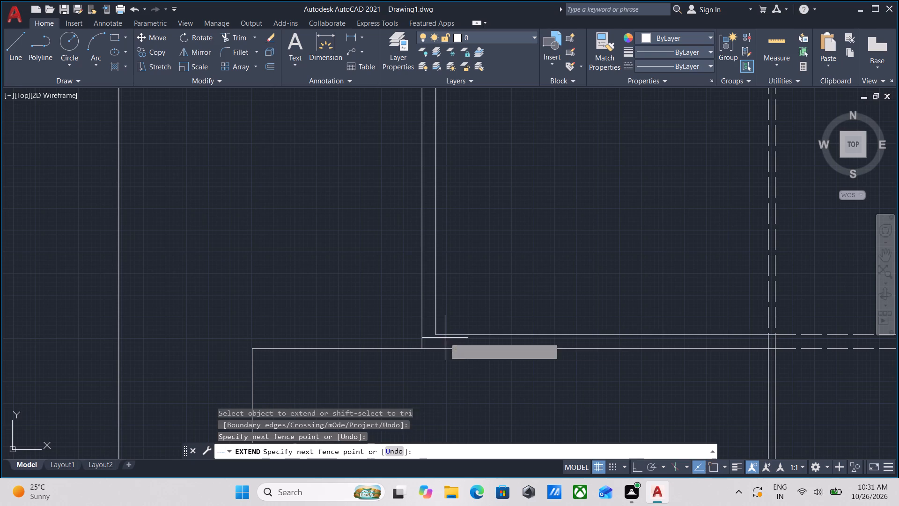
click(445, 331)
click(445, 335)
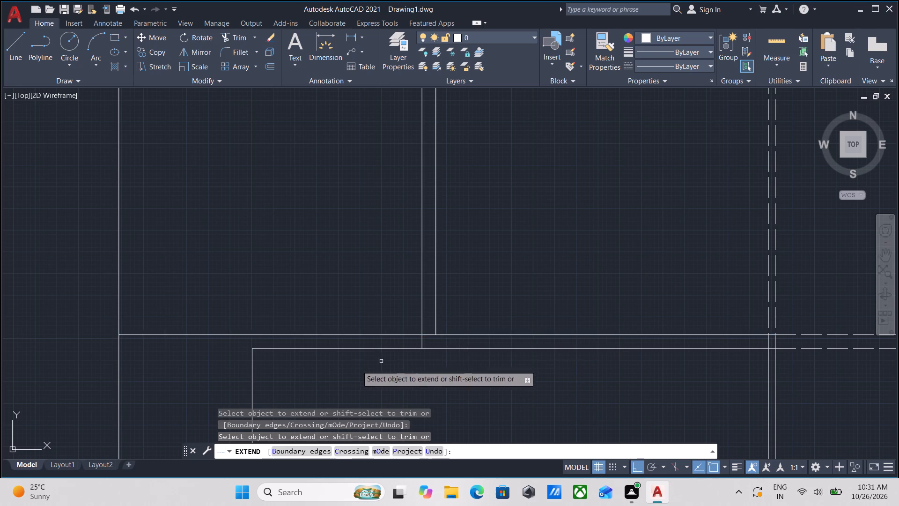
Extend the offset vertical line near the west boundary north to the inner face of the extended south wall.
scroll(444, 337, down, 1)
middle_drag(486, 305, 605, 248)
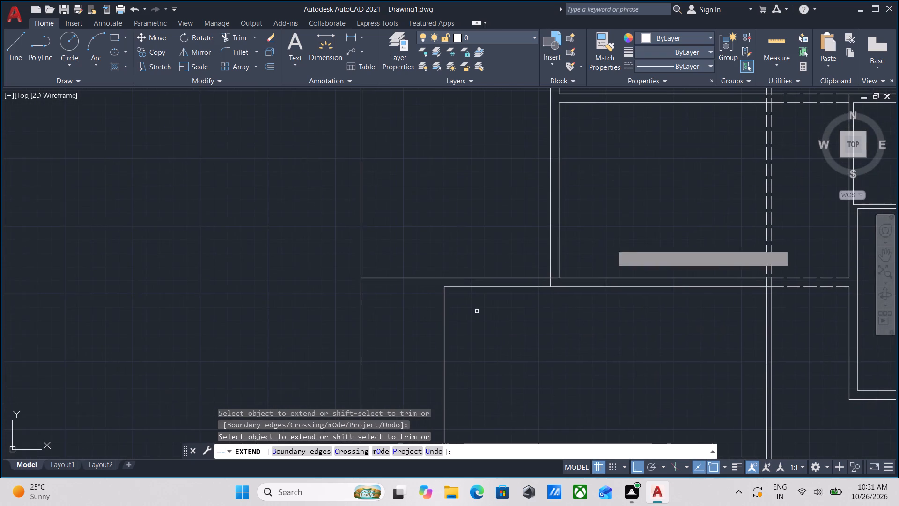
click(445, 302)
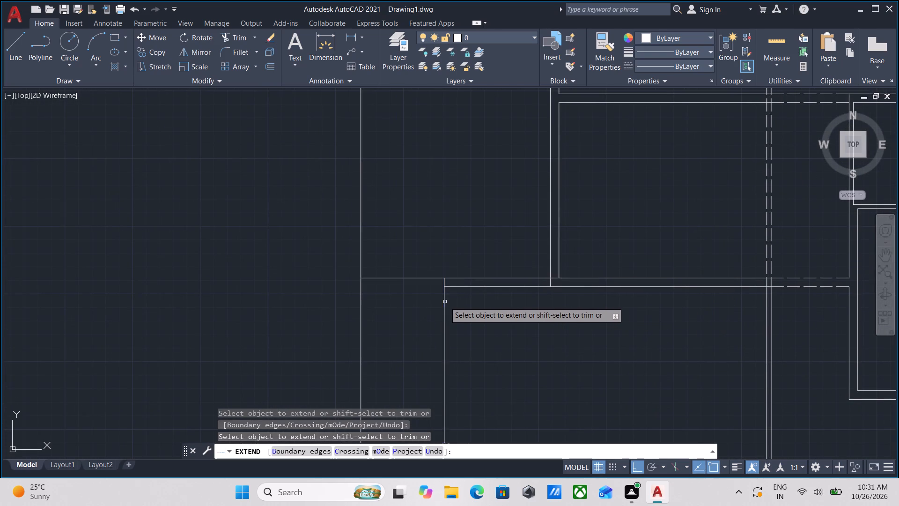
key(Escape)
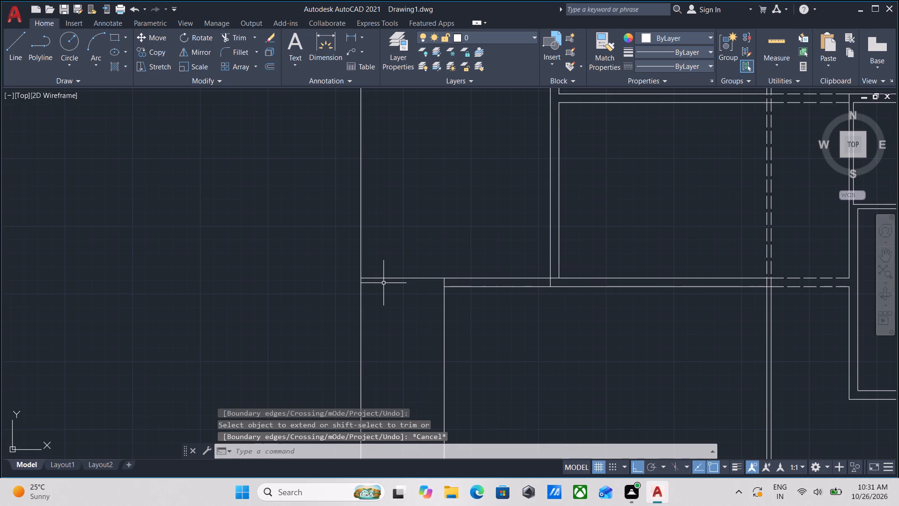
Trim the extended south wall's inner face between the offset vertical line and the west outer boundary.
text(tr)
key(Return)
click(395, 291)
click(401, 243)
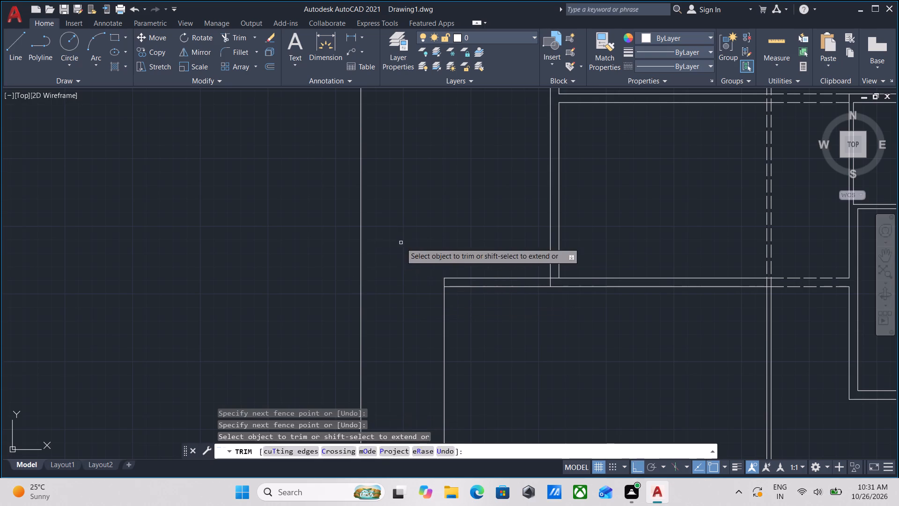
key(Escape)
Examine the extended south wall, from its new west end to its junction with the house's west wall.
scroll(570, 276, up, 2)
scroll(514, 270, down, 1)
middle_drag(502, 286, 489, 331)
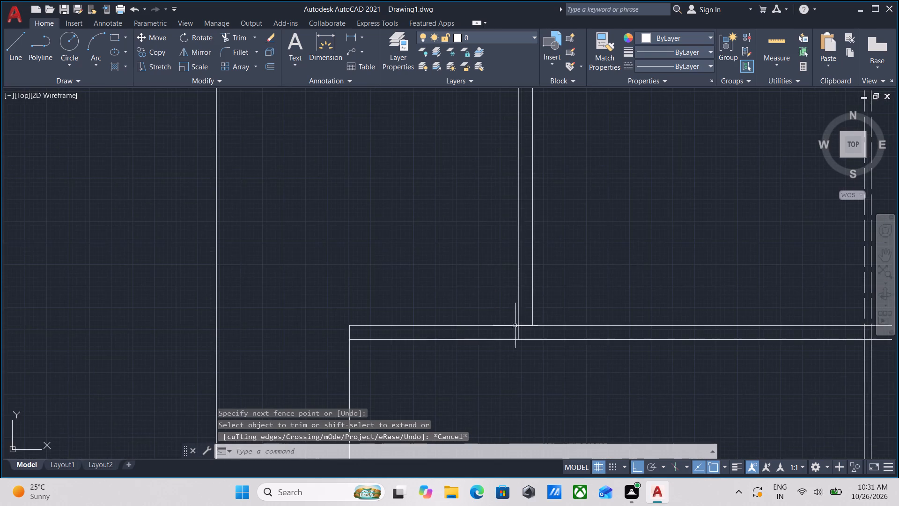
scroll(515, 326, up, 2)
scroll(604, 337, down, 1)
middle_drag(597, 340, 541, 357)
scroll(540, 357, down, 2)
middle_drag(540, 357, 562, 333)
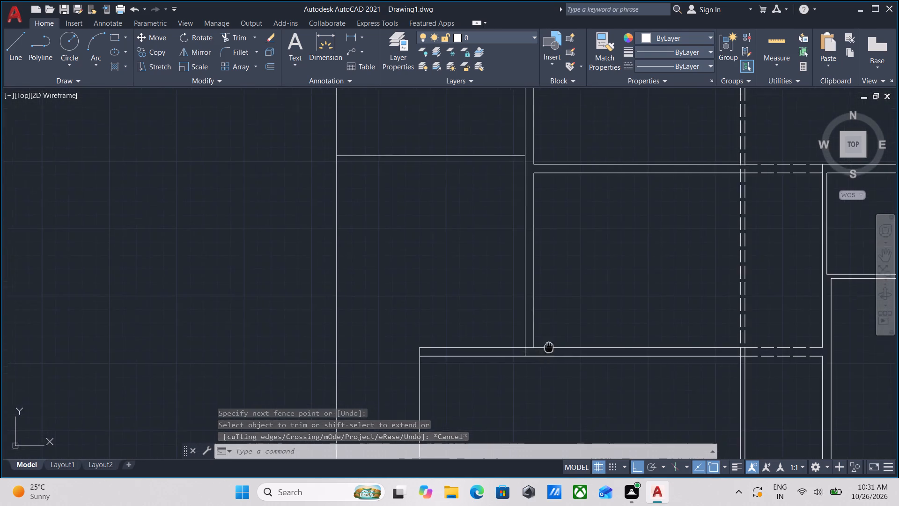
middle_drag(562, 333, 589, 306)
scroll(589, 306, up, 3)
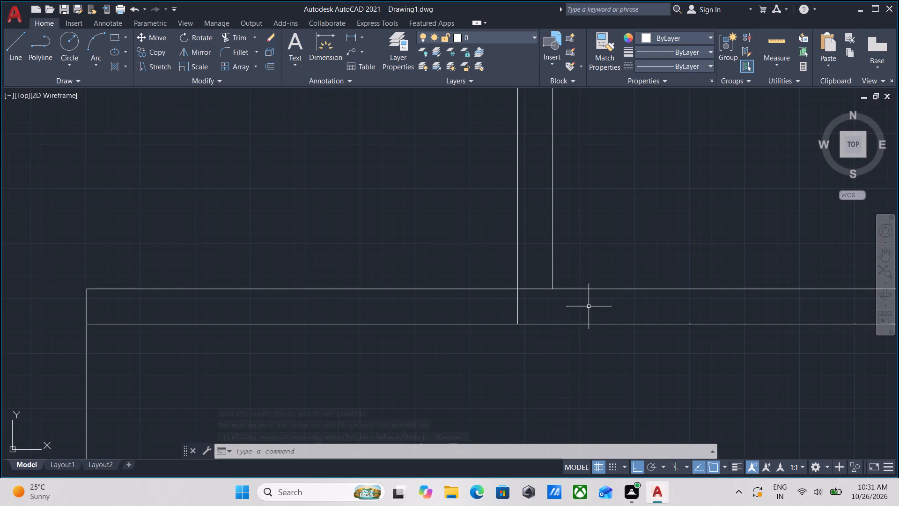
scroll(520, 307, down, 1)
middle_drag(520, 307, 541, 339)
scroll(559, 324, up, 1)
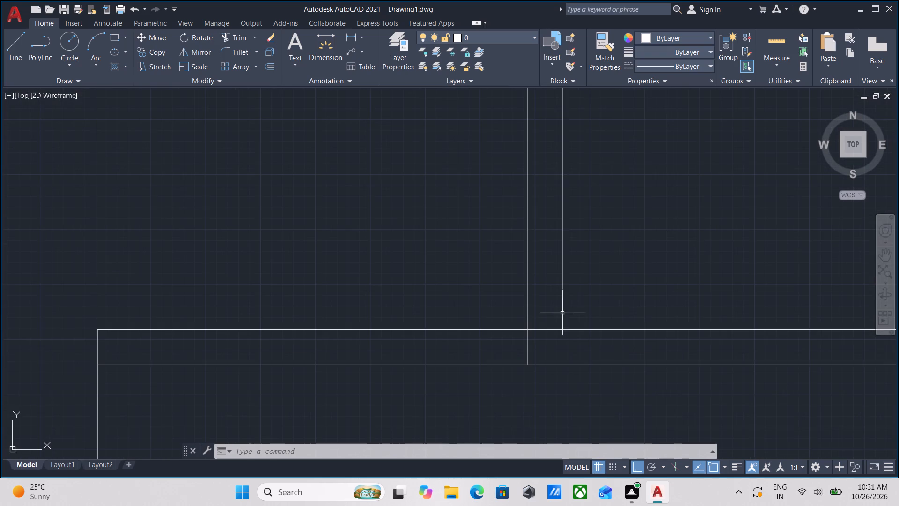
scroll(586, 301, down, 2)
scroll(560, 320, up, 2)
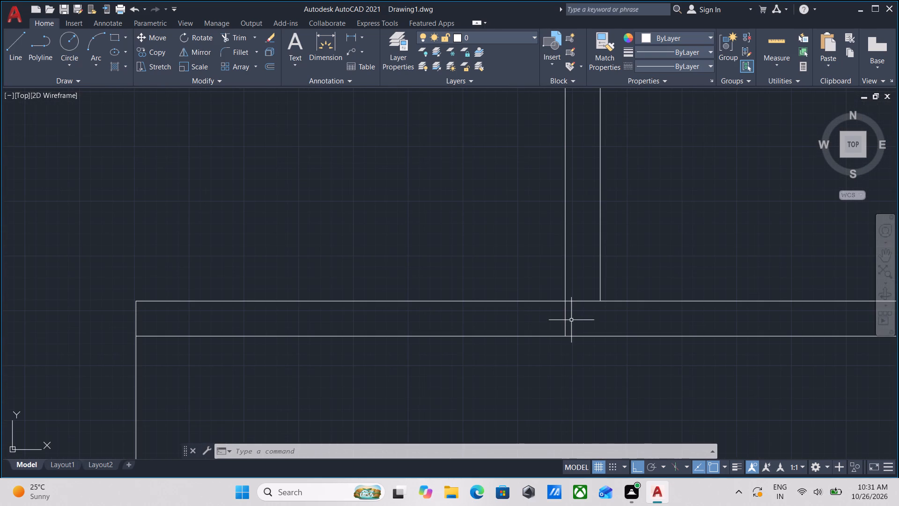
scroll(570, 321, up, 1)
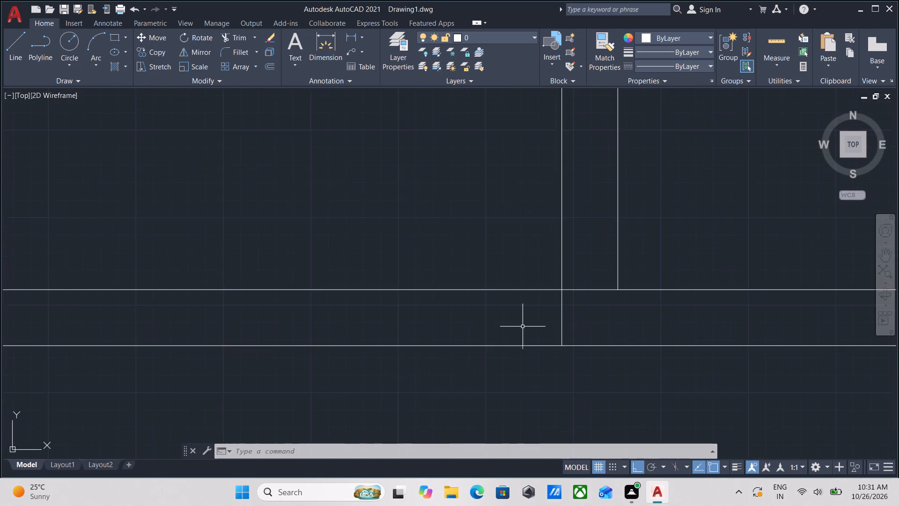
scroll(496, 328, up, 1)
scroll(451, 327, down, 2)
middle_drag(451, 327, 632, 310)
scroll(317, 307, down, 1)
middle_drag(317, 307, 571, 297)
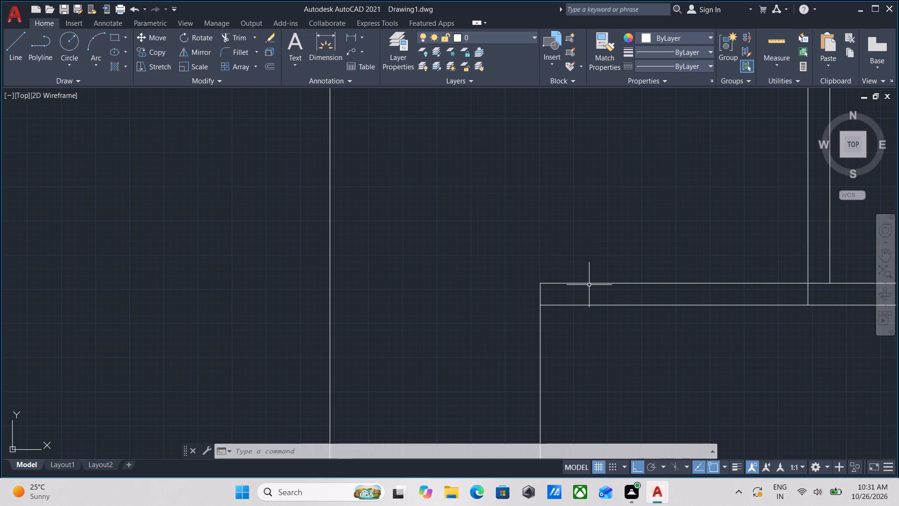
scroll(739, 278, up, 2)
scroll(785, 294, down, 1)
middle_drag(785, 294, 399, 290)
scroll(499, 319, up, 1)
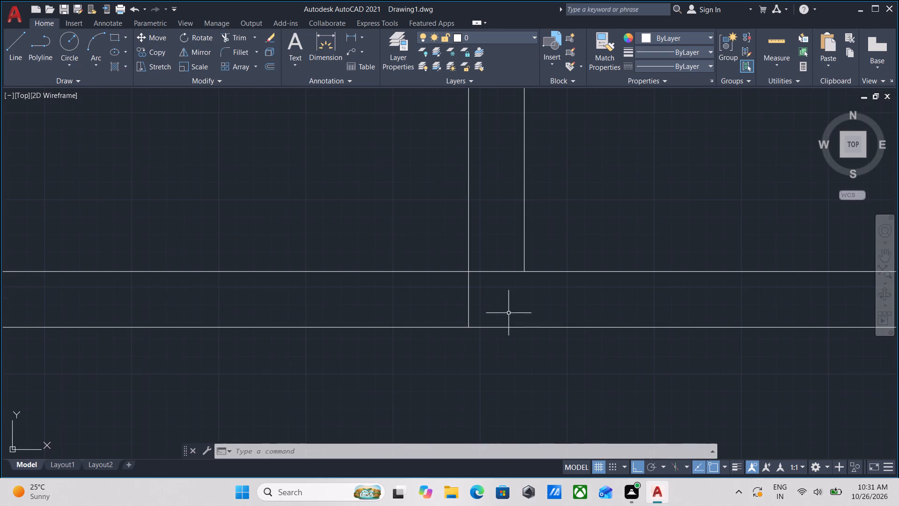
Trim the house west wall's outer face where it crosses the extended south wall.
middle_drag(514, 309, 502, 348)
text(tr)
key(Return)
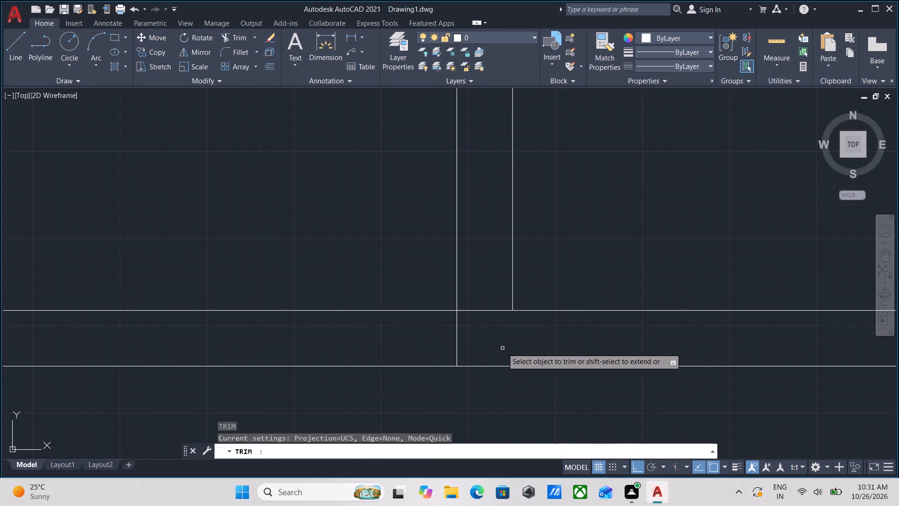
click(499, 344)
click(385, 347)
key(Escape)
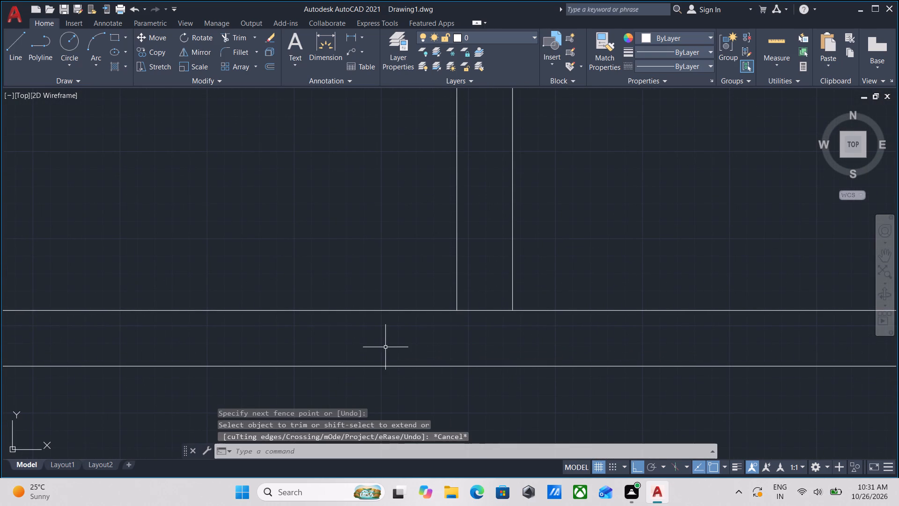
Draw an 8" line across the extended south wall, in line with the house west wall's outer face.
key(l)
key(Return)
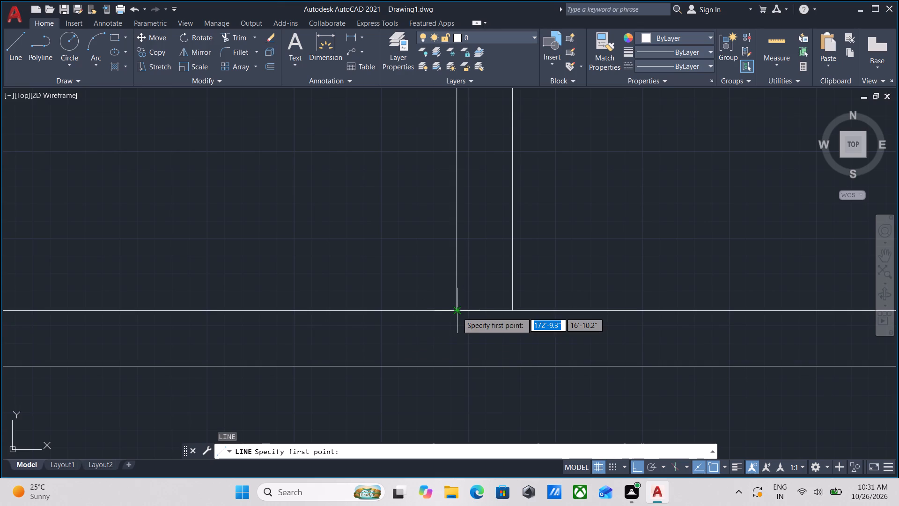
scroll(457, 320, up, 2)
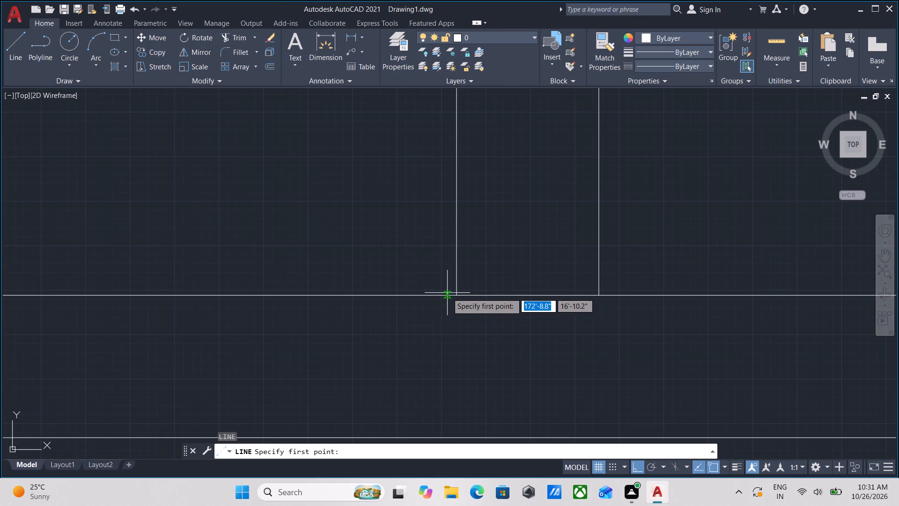
scroll(455, 294, down, 3)
click(455, 294)
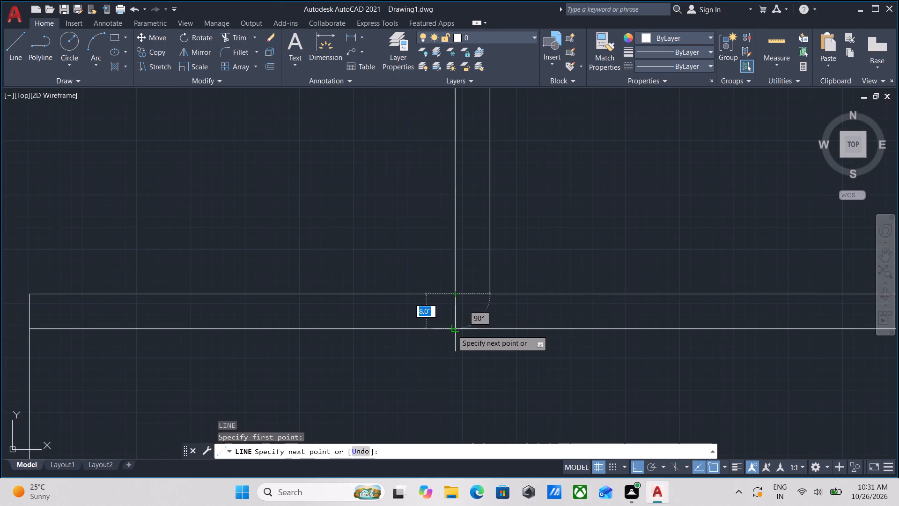
click(452, 330)
key(Escape)
Offset the short line across the south wall 2' to the west.
click(465, 325)
click(407, 302)
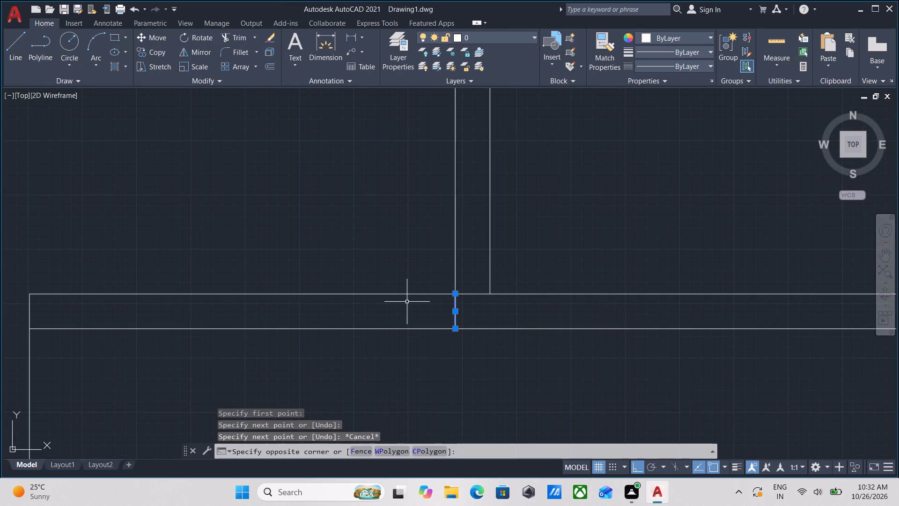
key(o)
key(Return)
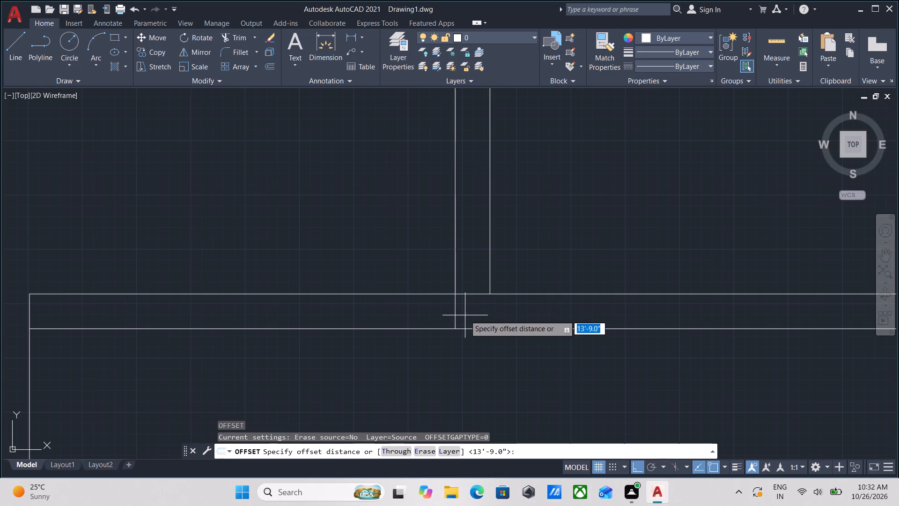
click(457, 309)
click(398, 310)
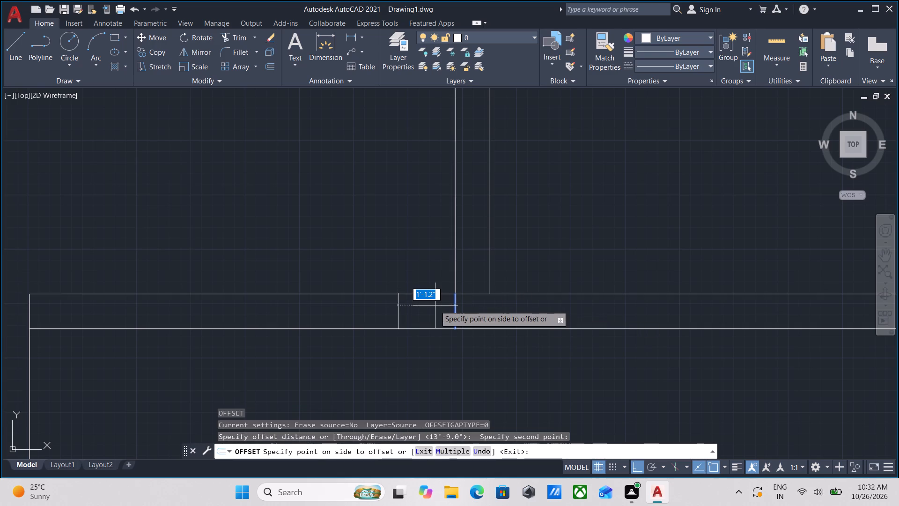
text(2')
key(Return)
middle_drag(383, 307, 543, 306)
scroll(414, 372, down, 2)
key(Escape)
Trim the south wall's outer face west of the offset line and remove the short line at the house's west wall.
scroll(415, 371, down, 1)
middle_drag(415, 371, 428, 298)
scroll(428, 296, up, 2)
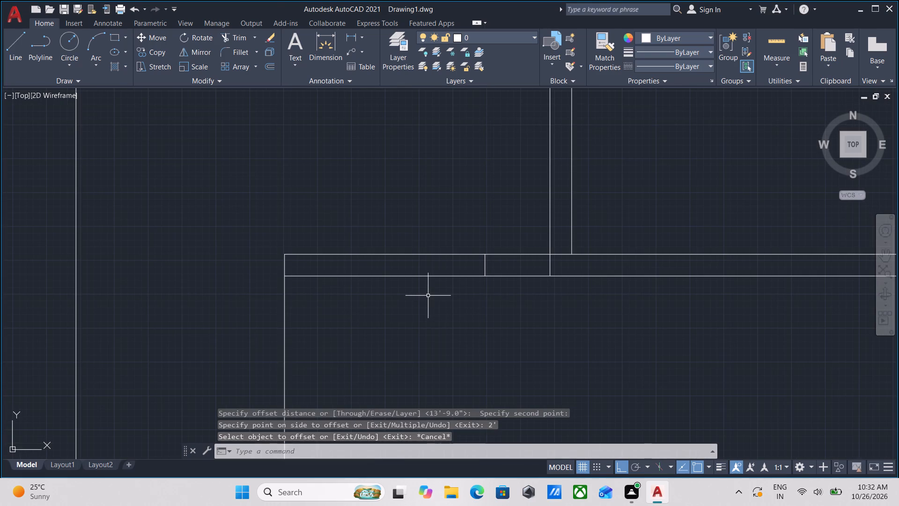
text(tr)
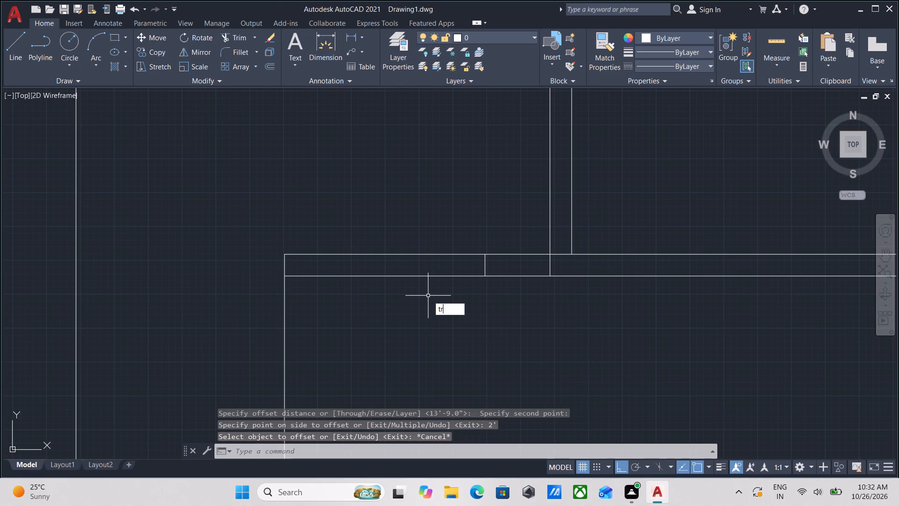
key(Return)
click(428, 296)
click(425, 268)
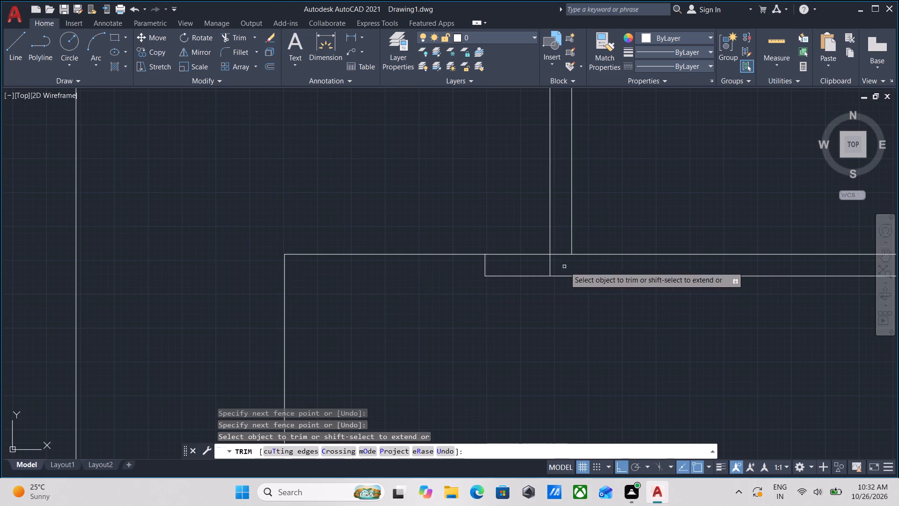
click(565, 267)
click(537, 266)
key(Escape)
Measure the space south of the extended south wall, between the offset vertical line and the double-line wall.
scroll(616, 296, down, 3)
middle_drag(616, 296, 497, 262)
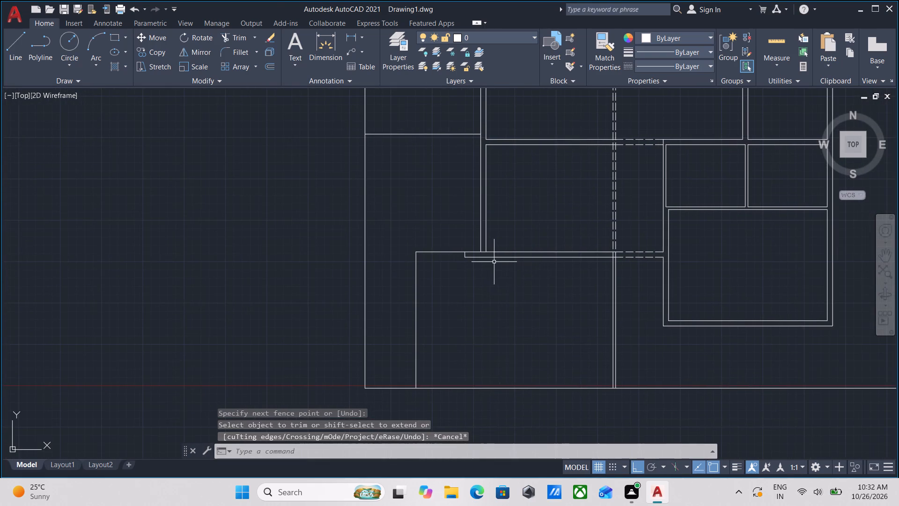
middle_drag(545, 300, 511, 311)
text(mea)
key(Return)
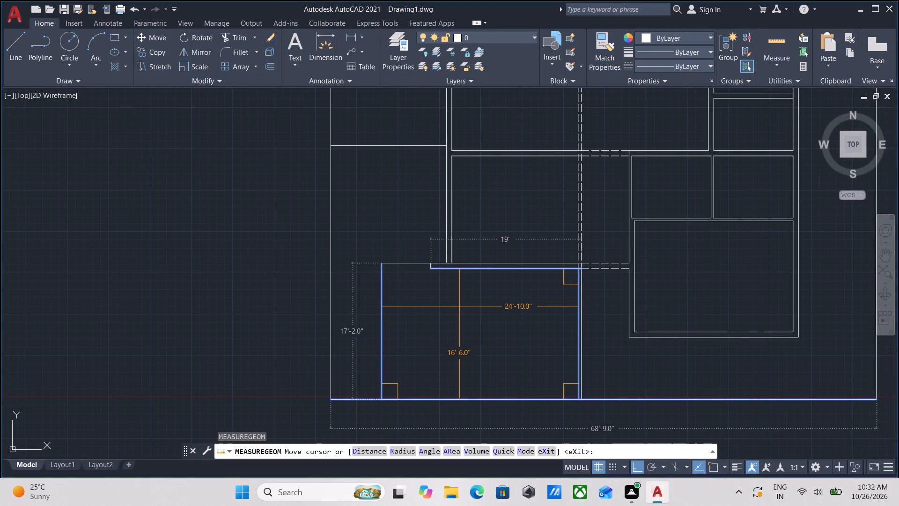
key(Escape)
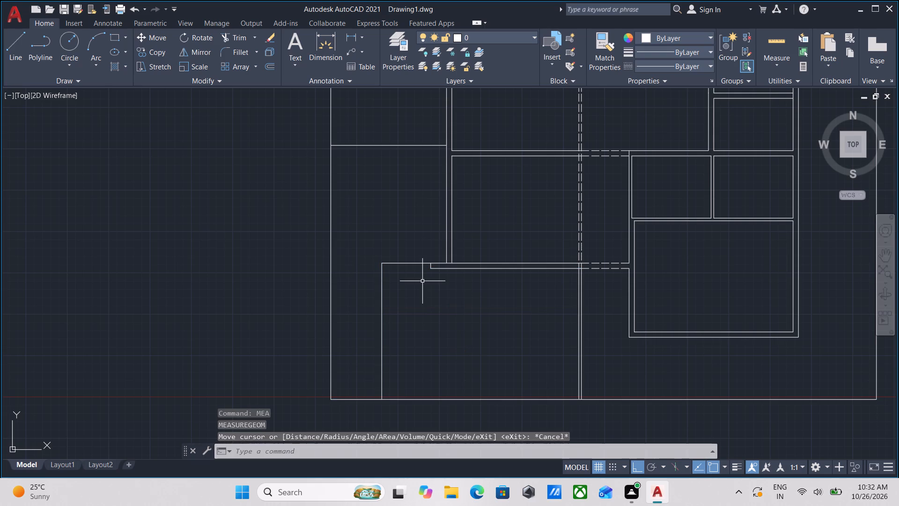
Draw a 6'-5" line from the extended south wall's northwest corner west to the outer boundary.
middle_drag(422, 281, 424, 341)
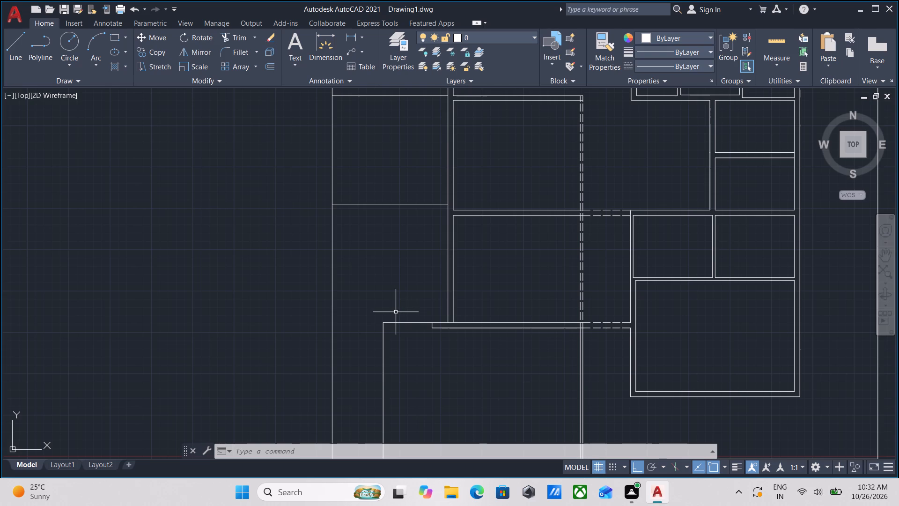
middle_drag(397, 312, 414, 380)
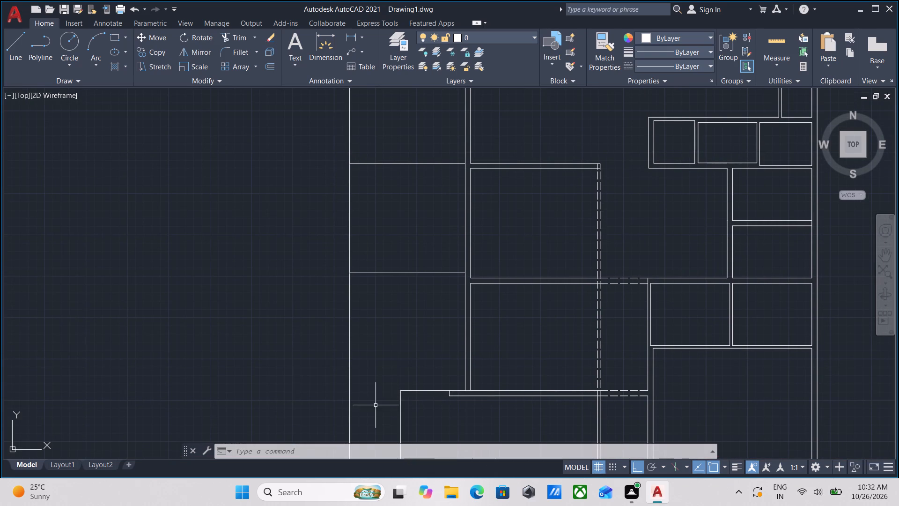
scroll(416, 365, down, 1)
scroll(414, 384, up, 1)
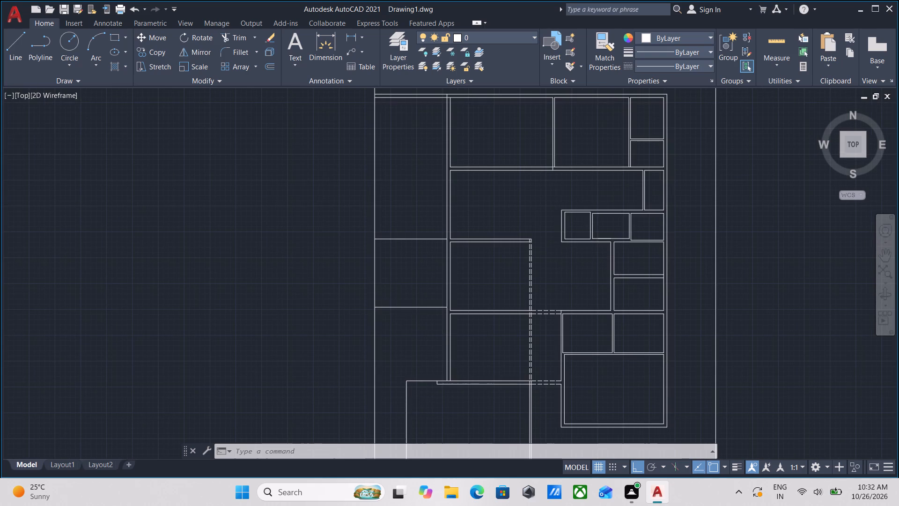
key(l)
key(Return)
scroll(360, 390, up, 1)
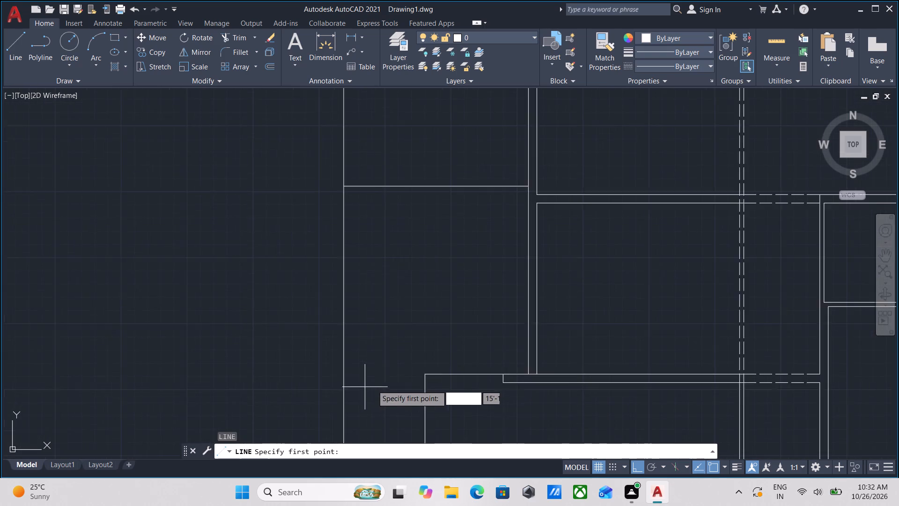
scroll(375, 385, up, 2)
click(496, 362)
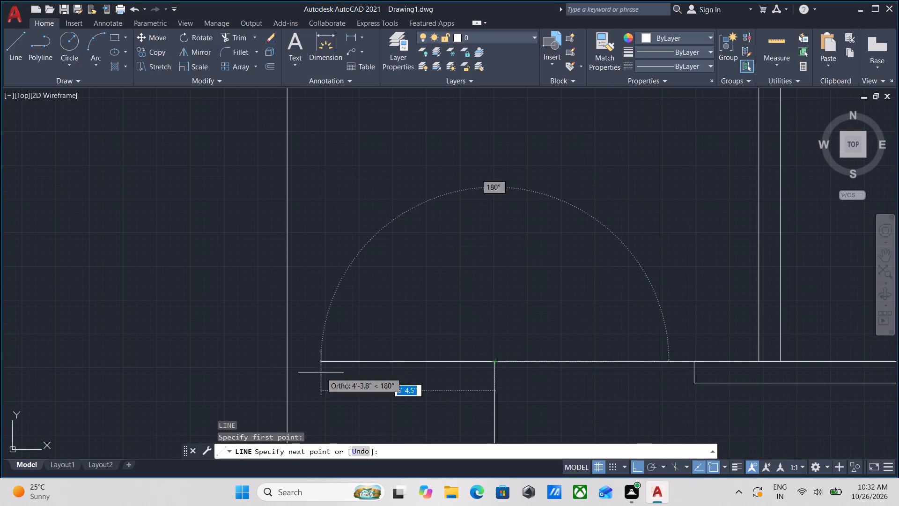
middle_drag(240, 373, 425, 362)
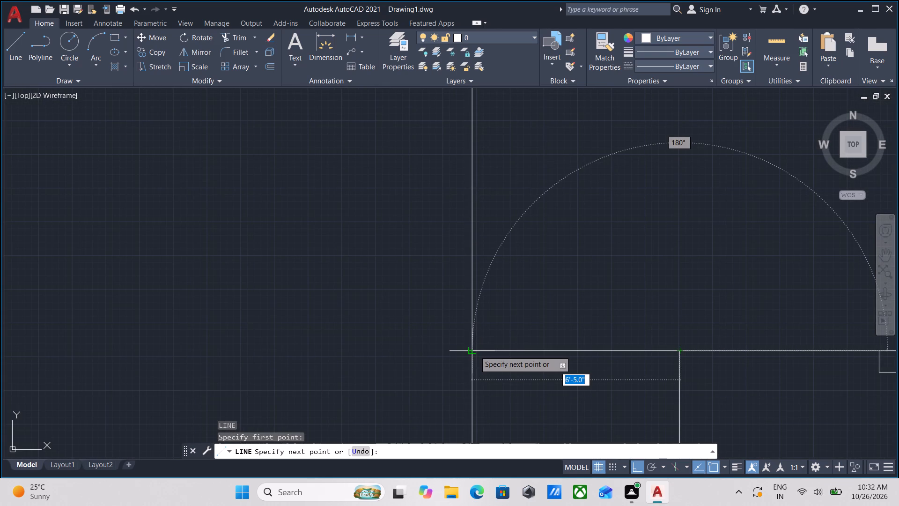
click(475, 351)
key(Escape)
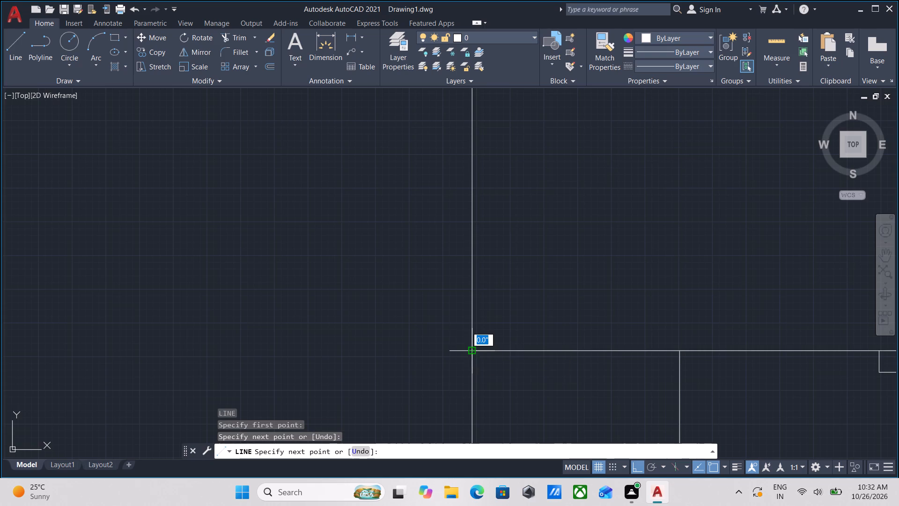
Set the linetype of the two dashed lines across the south opening to ByLayer.
scroll(499, 338, down, 3)
middle_drag(504, 332, 385, 240)
scroll(501, 277, down, 1)
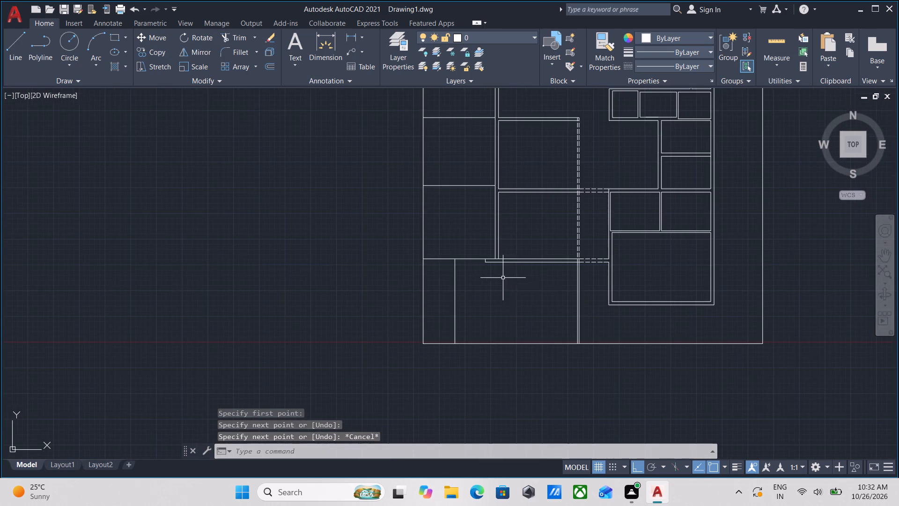
middle_drag(536, 289, 382, 314)
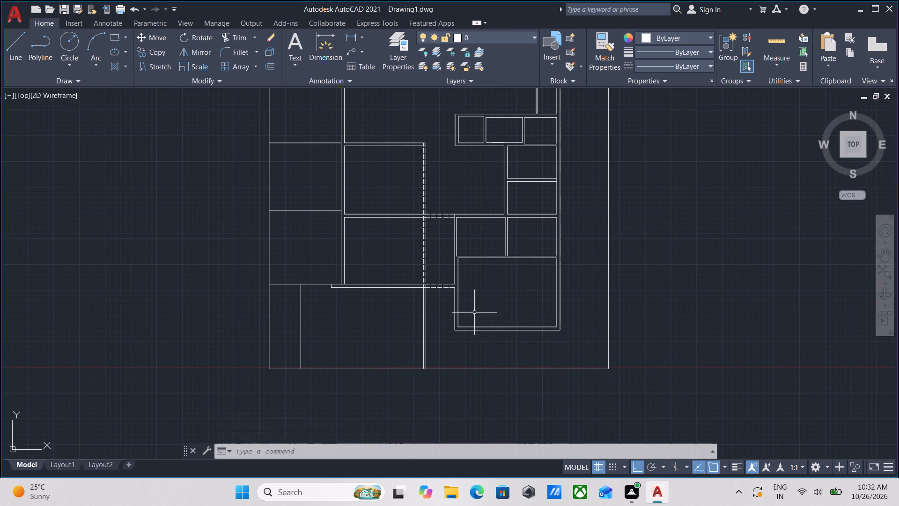
scroll(470, 309, up, 1)
scroll(368, 294, up, 2)
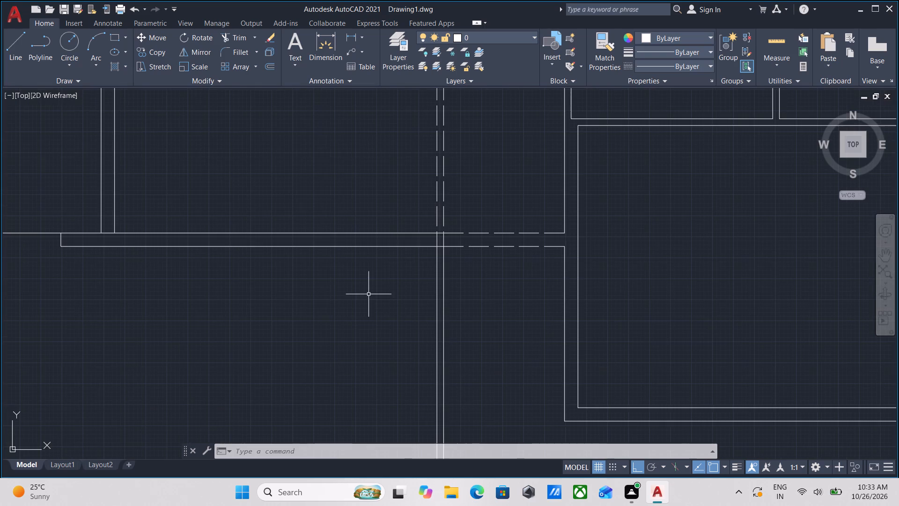
scroll(428, 265, up, 1)
drag(524, 291, 524, 287)
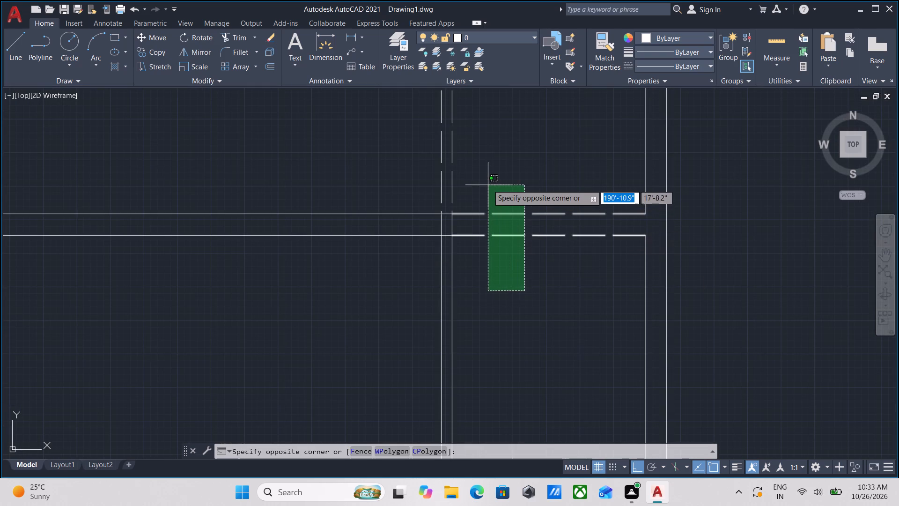
click(488, 181)
scroll(551, 184, down, 1)
middle_drag(551, 184, 537, 240)
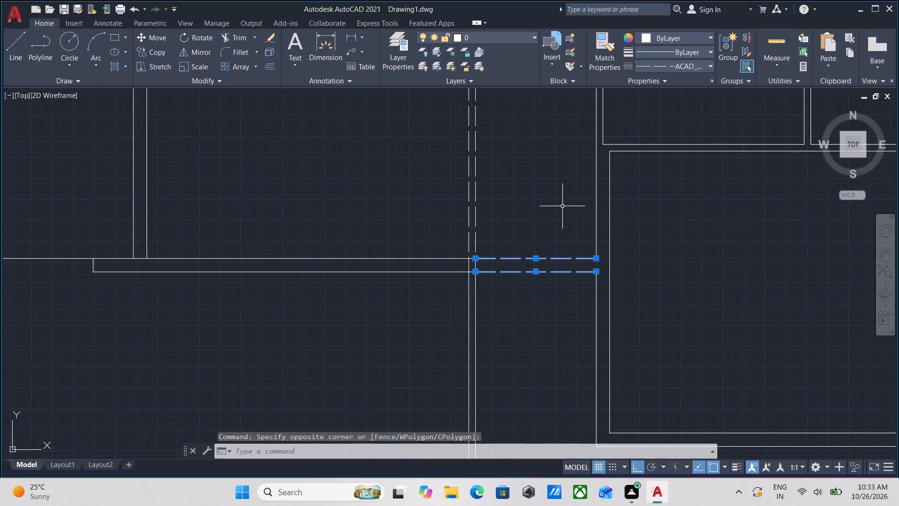
scroll(563, 205, down, 1)
middle_drag(563, 205, 523, 273)
click(695, 67)
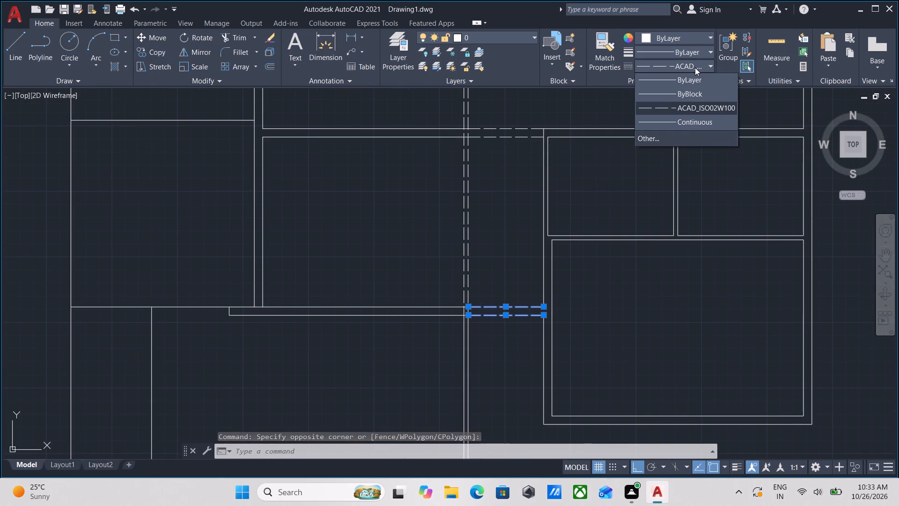
scroll(678, 85, up, 1)
click(678, 85)
scroll(500, 244, down, 3)
middle_drag(500, 244, 453, 277)
key(Escape)
scroll(486, 298, up, 3)
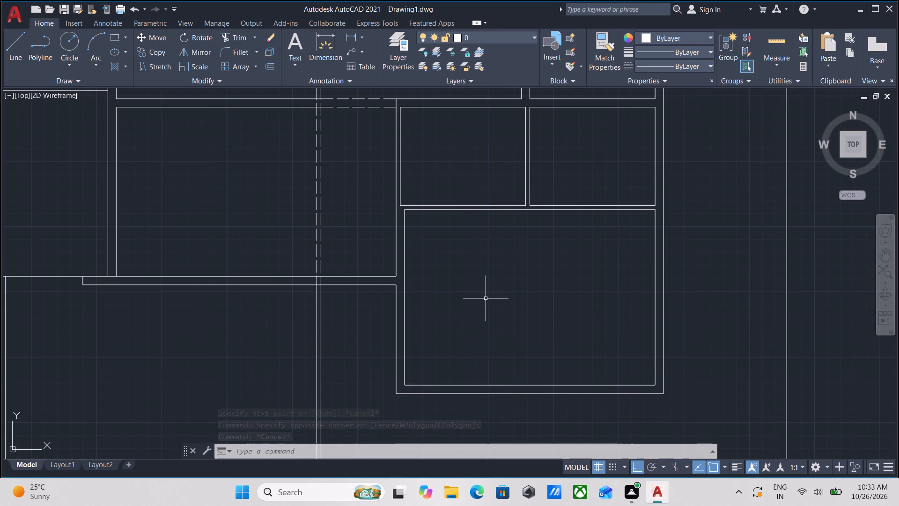
Examine the walls around the southeast room and their spacing from the double-line wall and south boundary.
scroll(408, 371, down, 2)
middle_drag(412, 355, 435, 283)
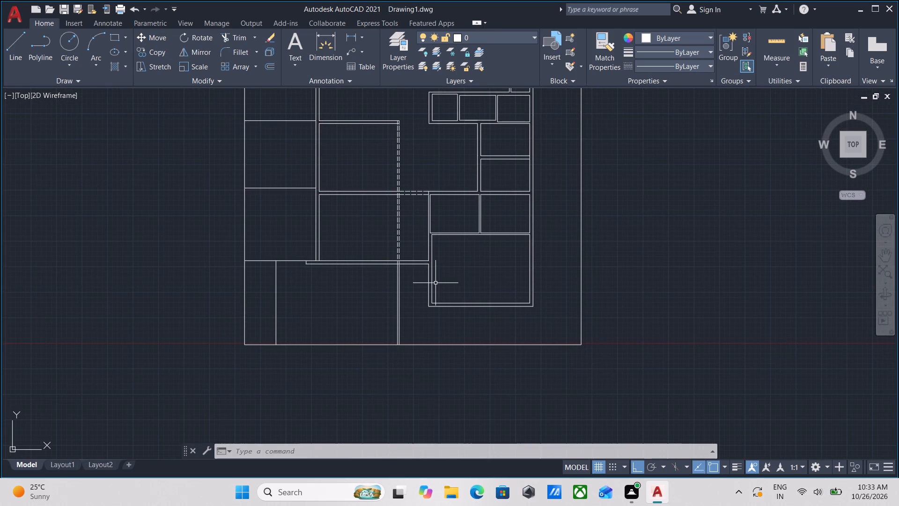
scroll(421, 302, up, 3)
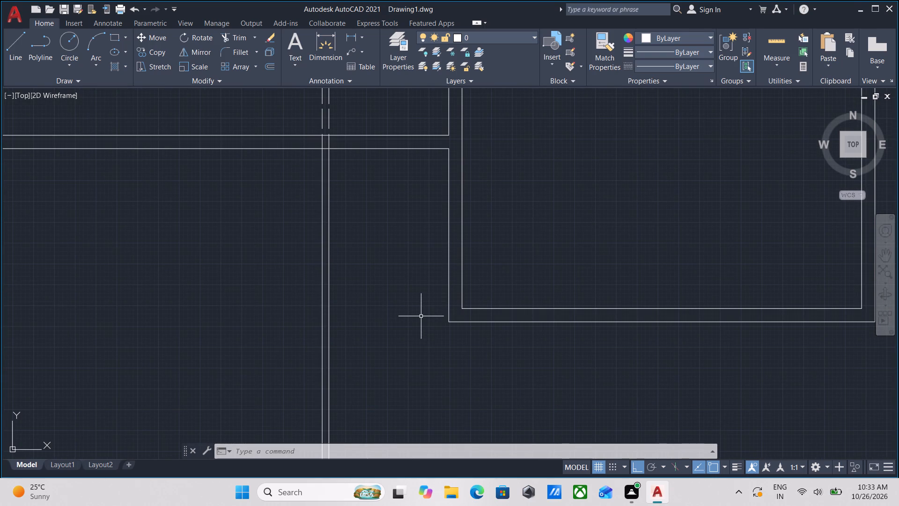
scroll(477, 329, down, 2)
middle_drag(475, 329, 487, 319)
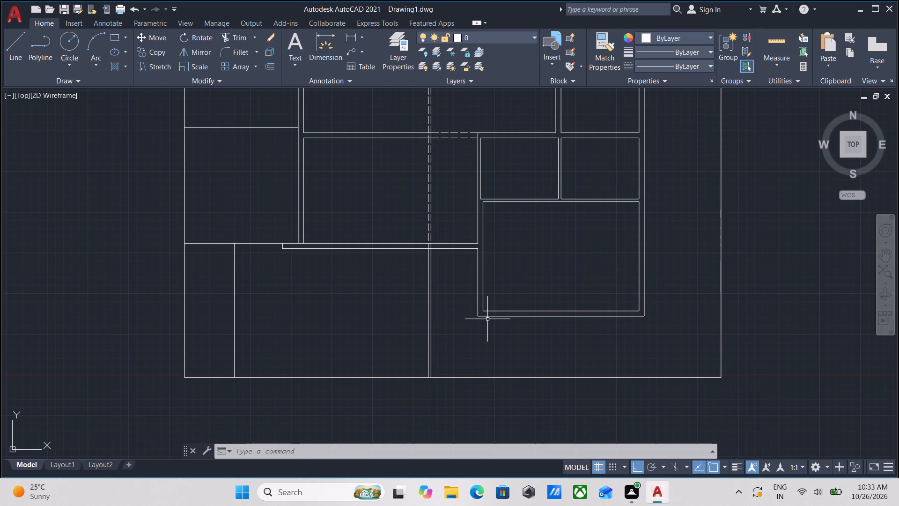
scroll(487, 319, up, 2)
scroll(469, 334, down, 1)
middle_drag(467, 347, 457, 377)
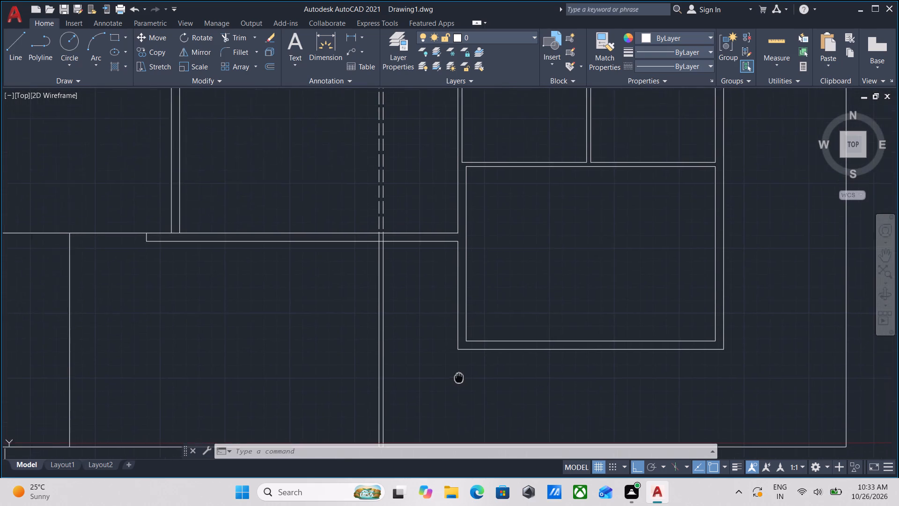
middle_drag(457, 377, 454, 382)
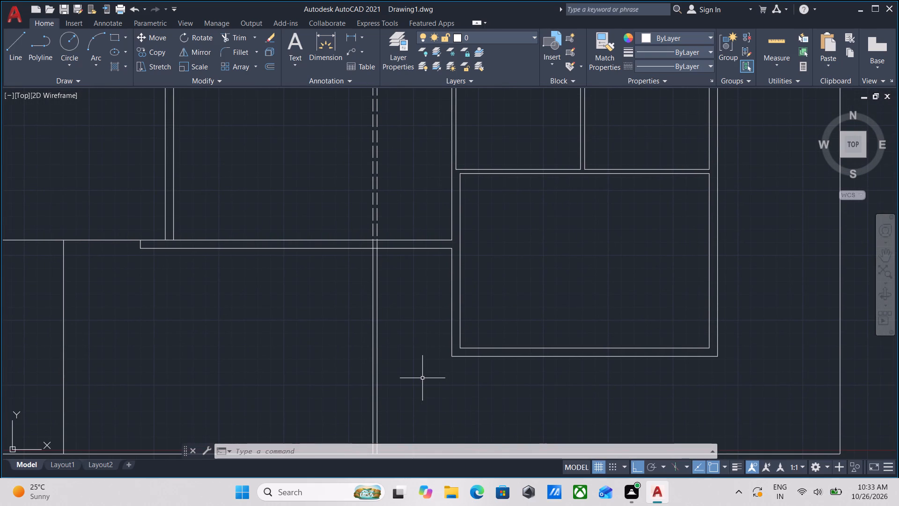
scroll(422, 378, up, 2)
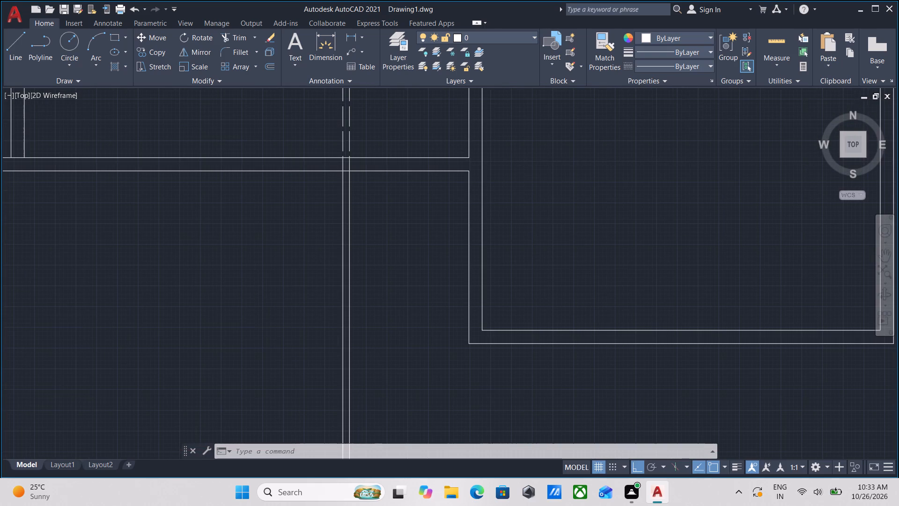
Draw a 1'-6" line south from the southeast room's outer southwest corner.
key(l)
key(Return)
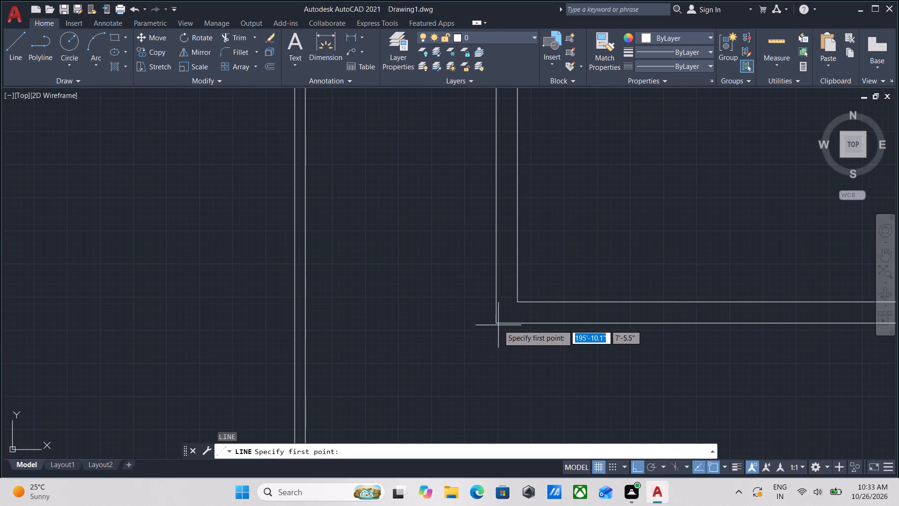
click(495, 322)
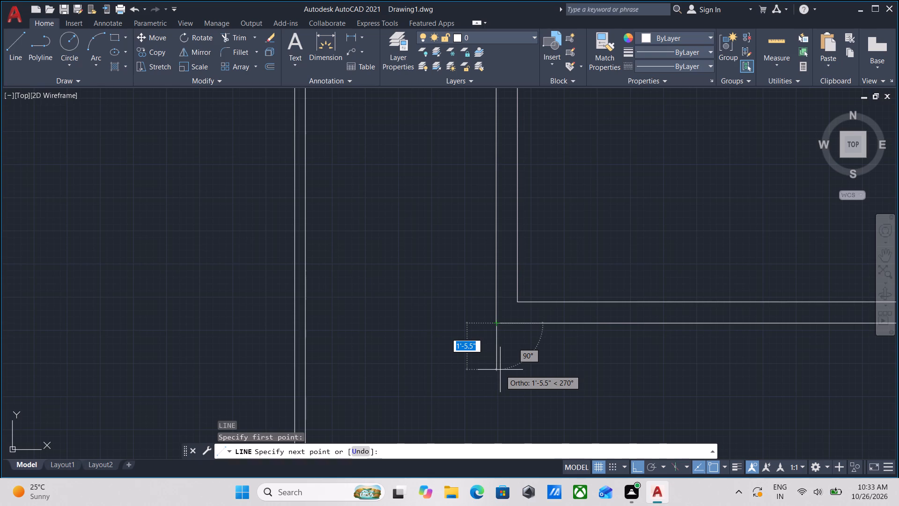
text(1')
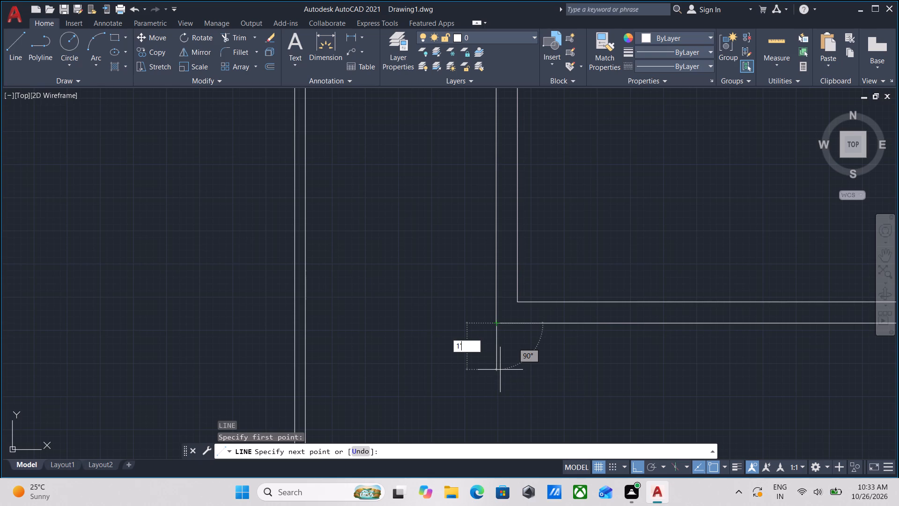
key(6)
key(shift+quotedbl)
key(Return)
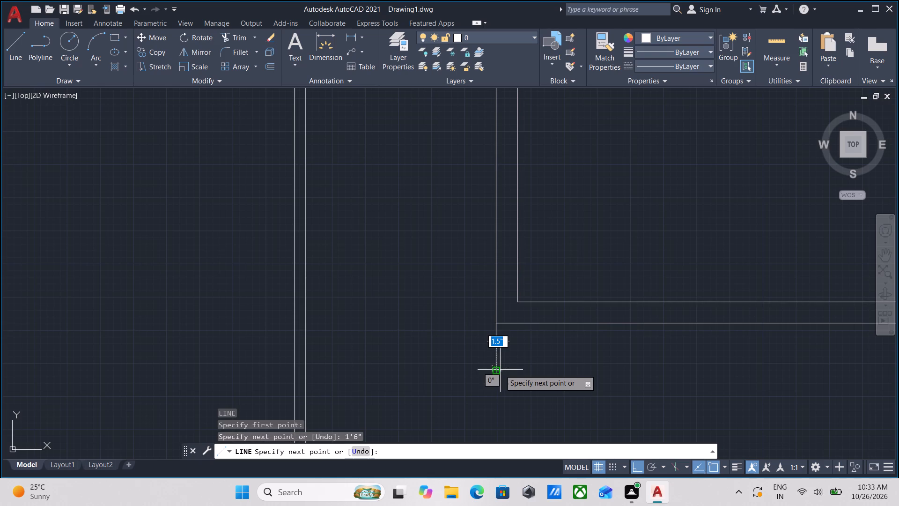
key(Escape)
Offset the short line at the southeast room's southwest corner 8" to the east.
scroll(492, 364, up, 2)
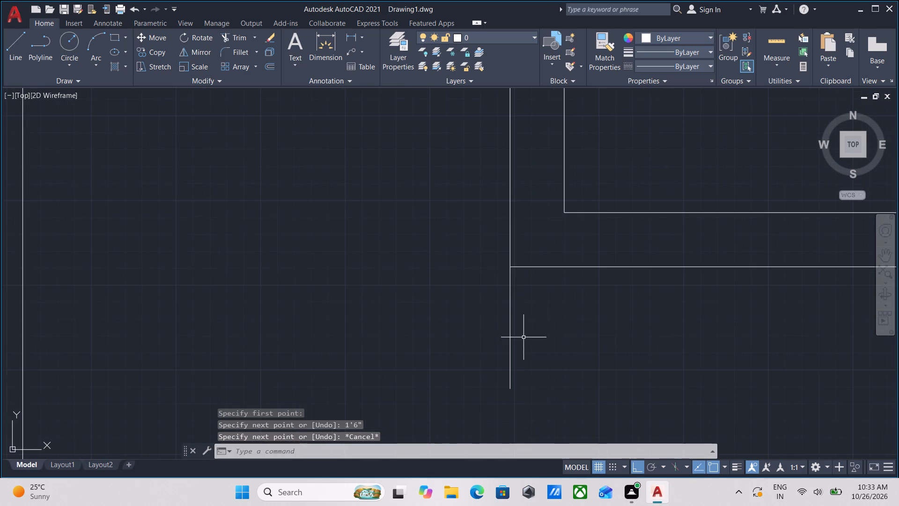
click(545, 336)
click(466, 325)
key(o)
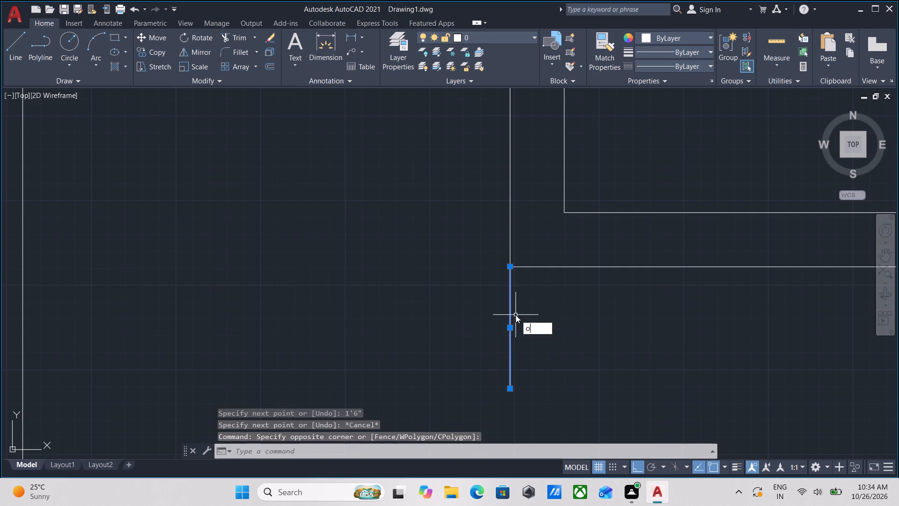
key(Return)
click(508, 325)
click(598, 324)
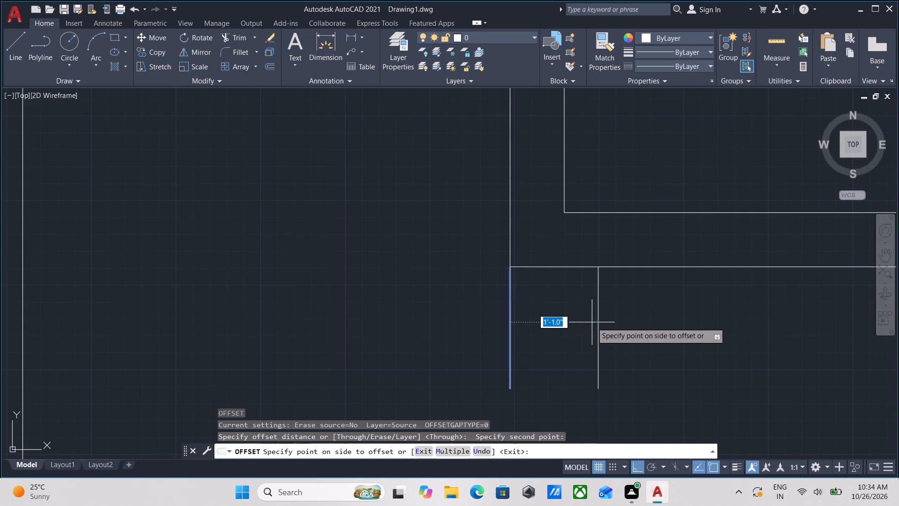
key(8)
key(shift+quotedbl)
key(Return)
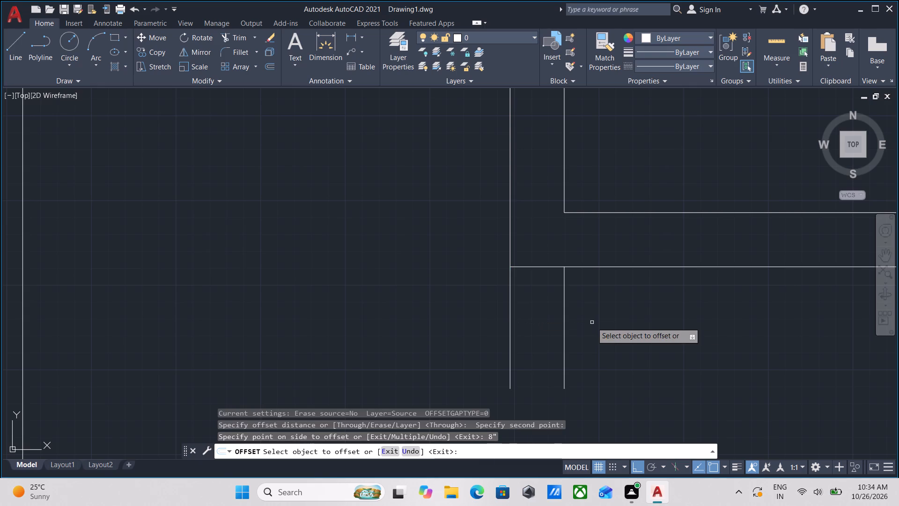
scroll(592, 322, down, 3)
key(Escape)
Draw a line closing the south end of the two short parallel lines at the southwest corner.
scroll(572, 356, up, 2)
middle_drag(581, 335, 527, 372)
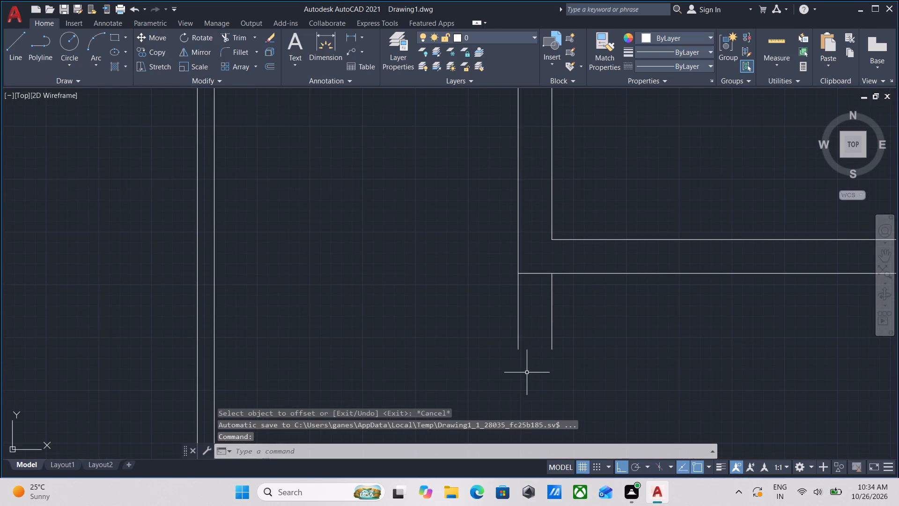
key(l)
key(Return)
scroll(527, 372, up, 4)
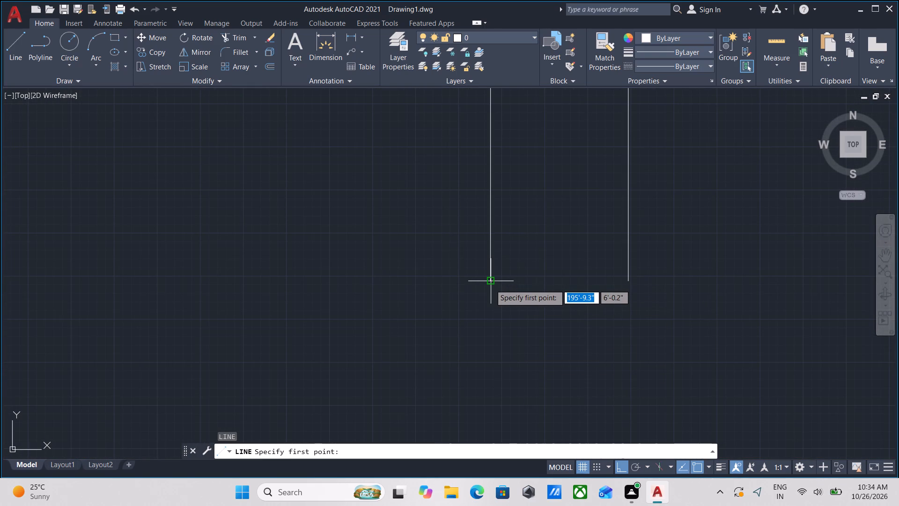
click(490, 284)
click(625, 279)
scroll(625, 279, down, 1)
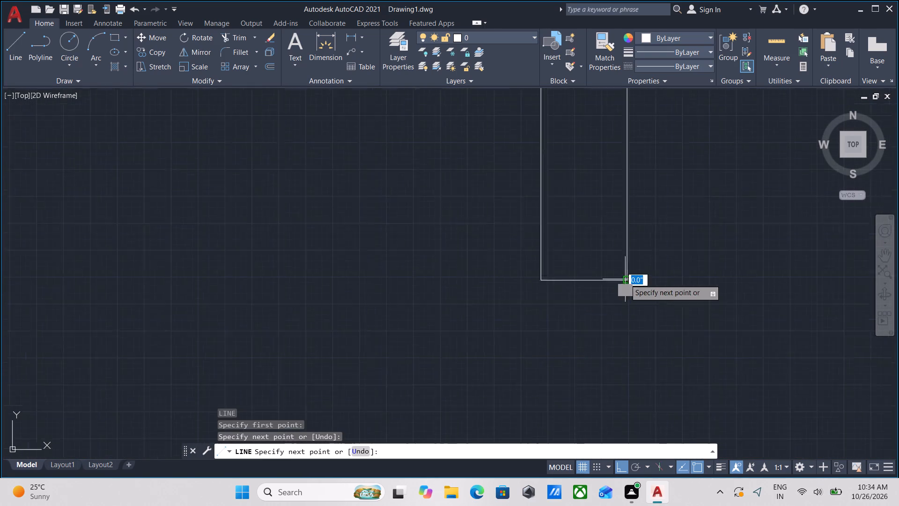
scroll(625, 279, down, 2)
key(Escape)
Trim the room's outer south wall line between the two short lines at the southwest corner.
scroll(632, 241, down, 3)
middle_drag(632, 242, 597, 298)
scroll(590, 298, up, 3)
middle_drag(592, 297, 569, 322)
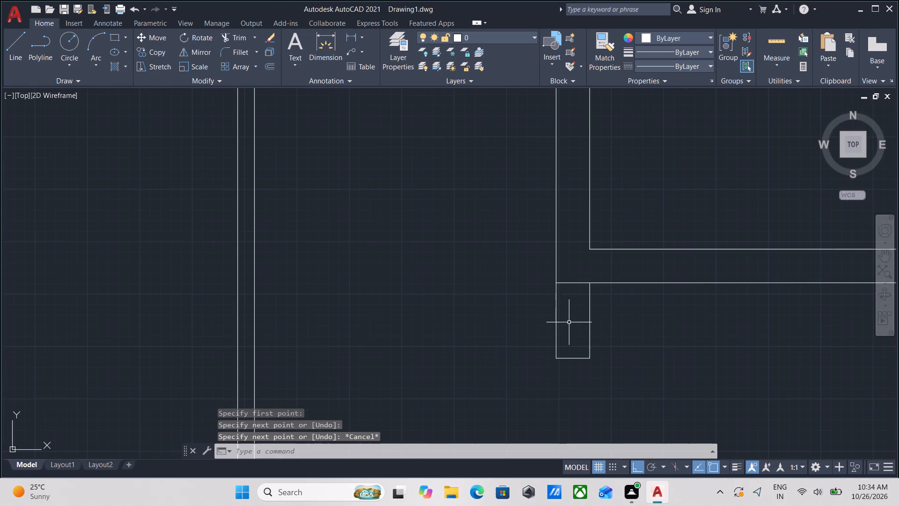
text(tr)
key(Return)
scroll(569, 322, up, 3)
click(580, 284)
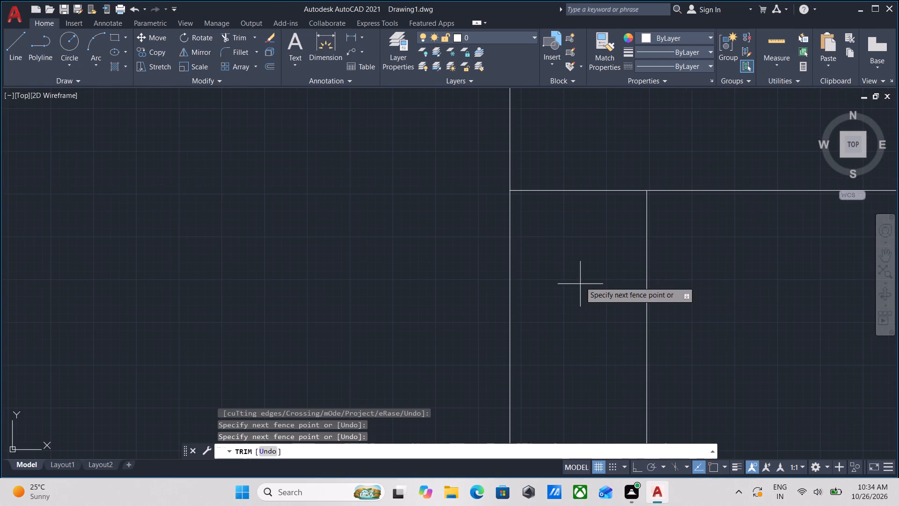
click(575, 164)
scroll(571, 166, down, 6)
key(Escape)
Examine the area between the southeast room and the outer boundary, and the overall floor plan.
middle_drag(646, 228, 350, 255)
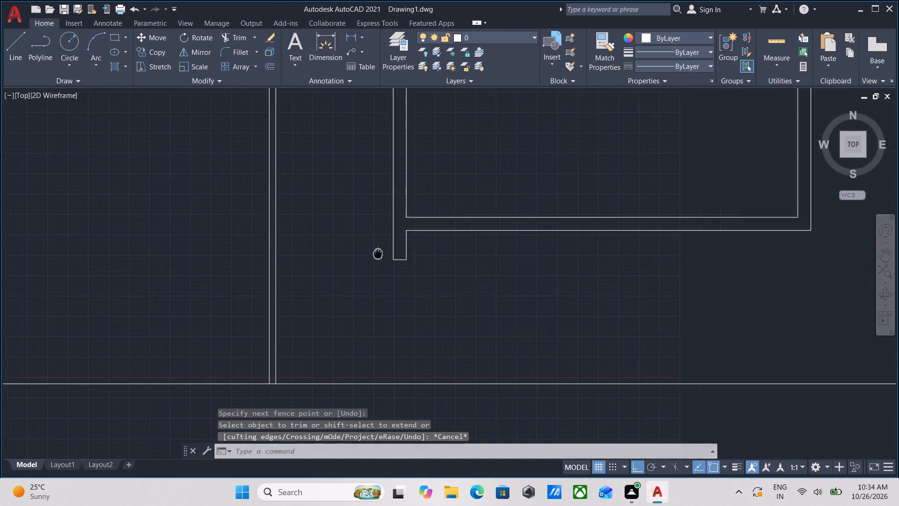
middle_drag(350, 255, 323, 255)
scroll(512, 283, down, 2)
middle_drag(512, 283, 415, 311)
scroll(515, 324, up, 3)
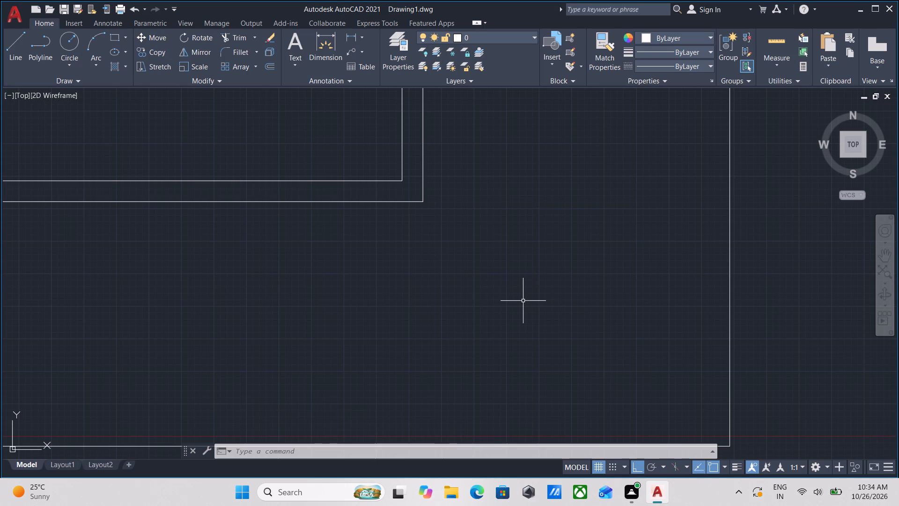
scroll(523, 301, up, 1)
scroll(523, 301, down, 3)
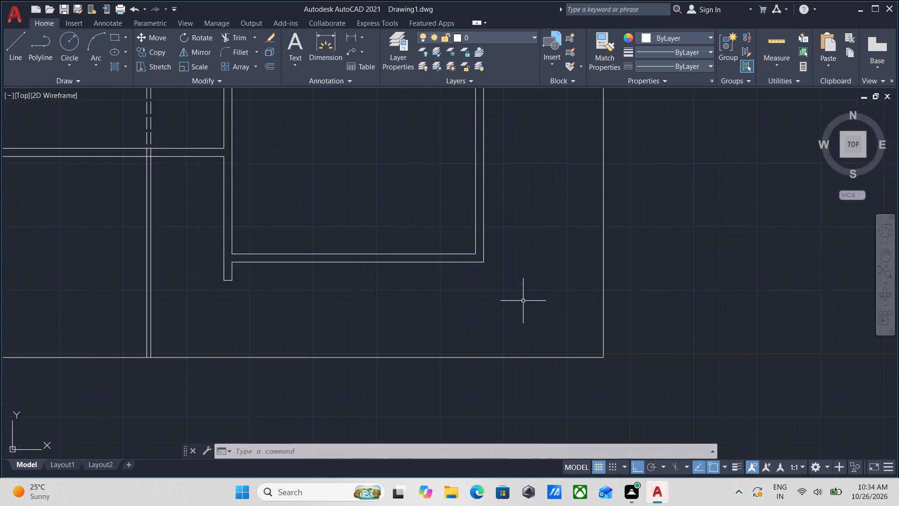
scroll(523, 301, down, 1)
middle_drag(523, 301, 858, 381)
middle_drag(843, 369, 670, 371)
scroll(683, 363, down, 2)
middle_drag(683, 363, 655, 388)
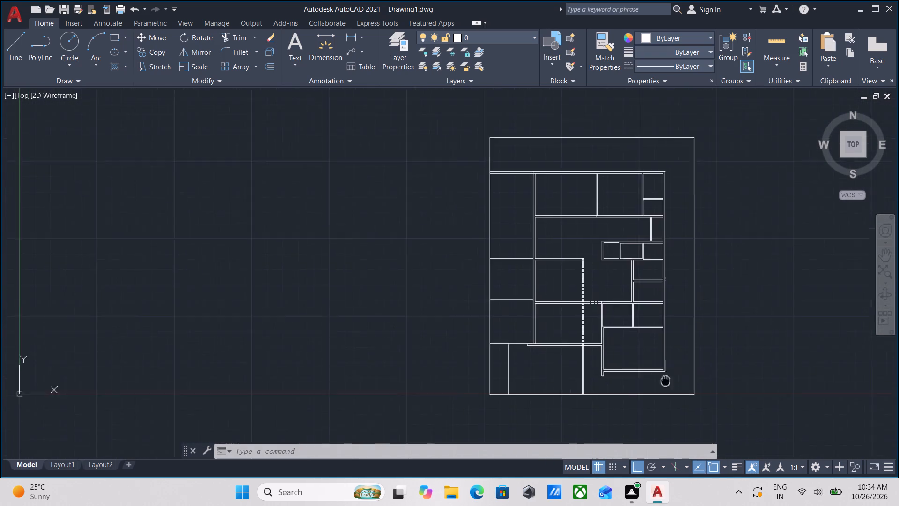
middle_drag(655, 388, 580, 340)
Draw a 1'-6" line south from the southeast room's outer southeast corner.
scroll(559, 353, up, 2)
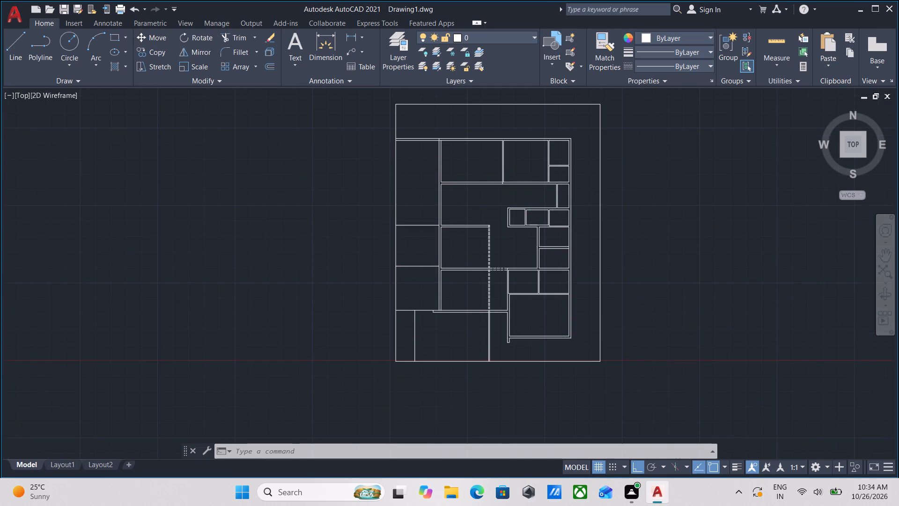
scroll(558, 354, up, 1)
key(l)
key(Return)
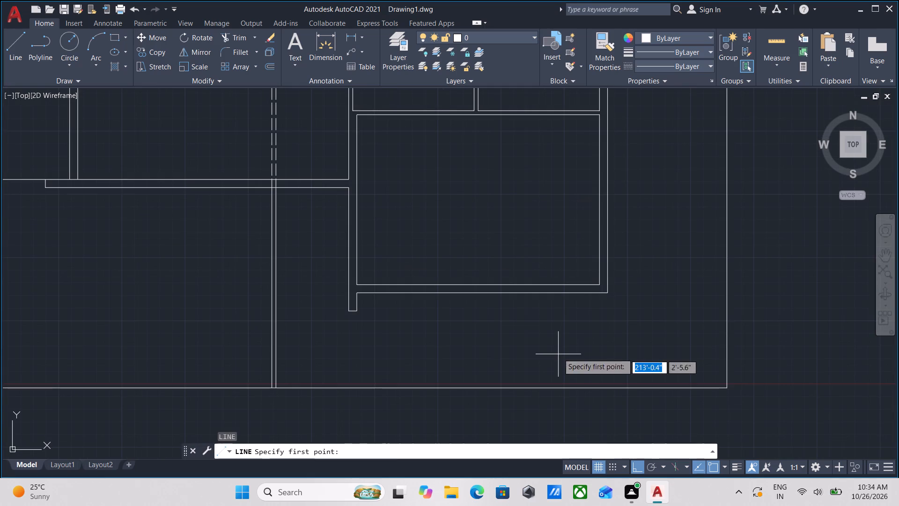
scroll(561, 330, up, 2)
click(677, 248)
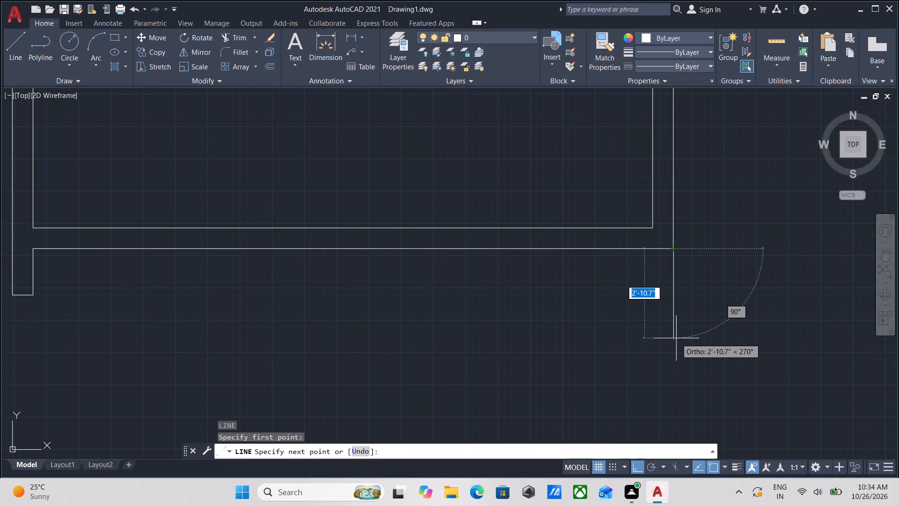
text(1')
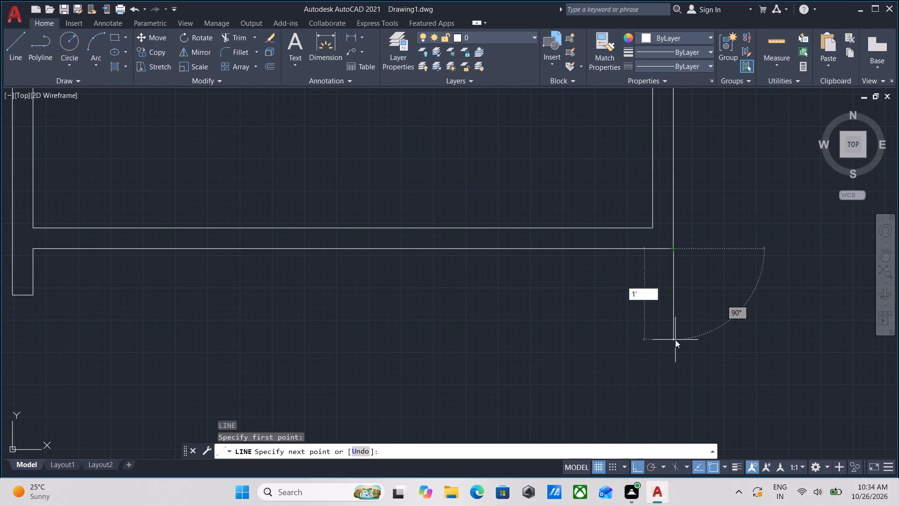
key(6)
key(shift+quotedbl)
key(Return)
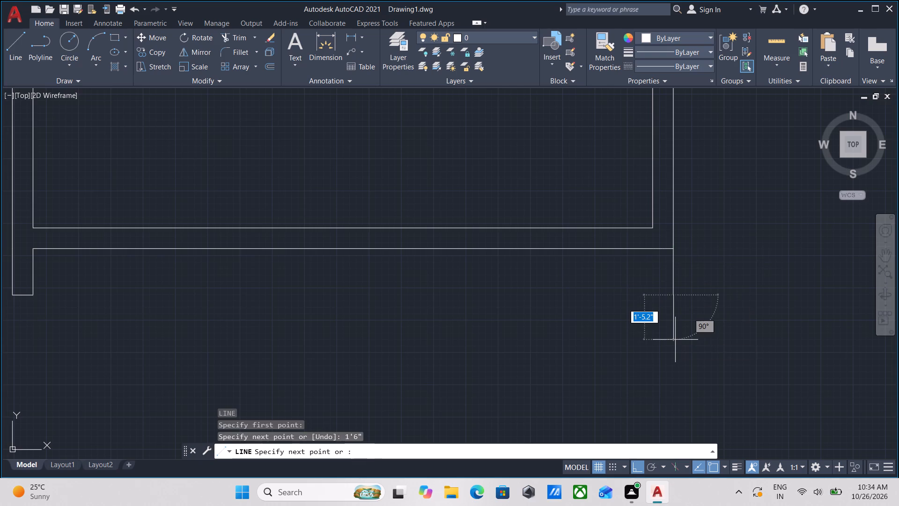
key(Escape)
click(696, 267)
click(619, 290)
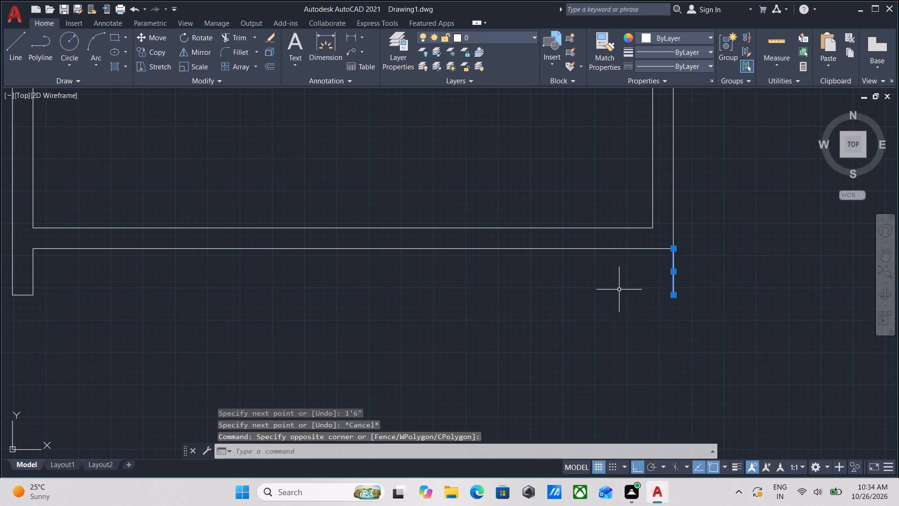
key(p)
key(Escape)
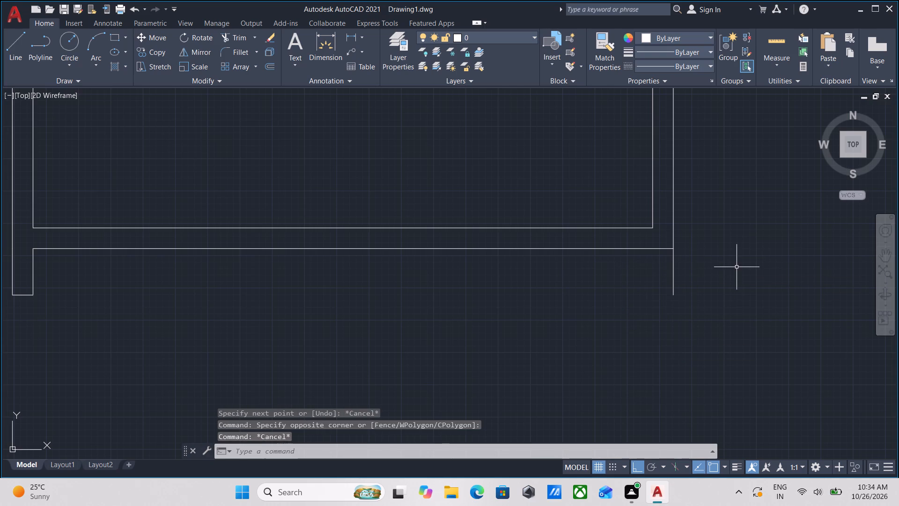
Offset the short line at the southeast room's southeast corner 8" to the west.
click(737, 267)
click(648, 276)
key(o)
key(Return)
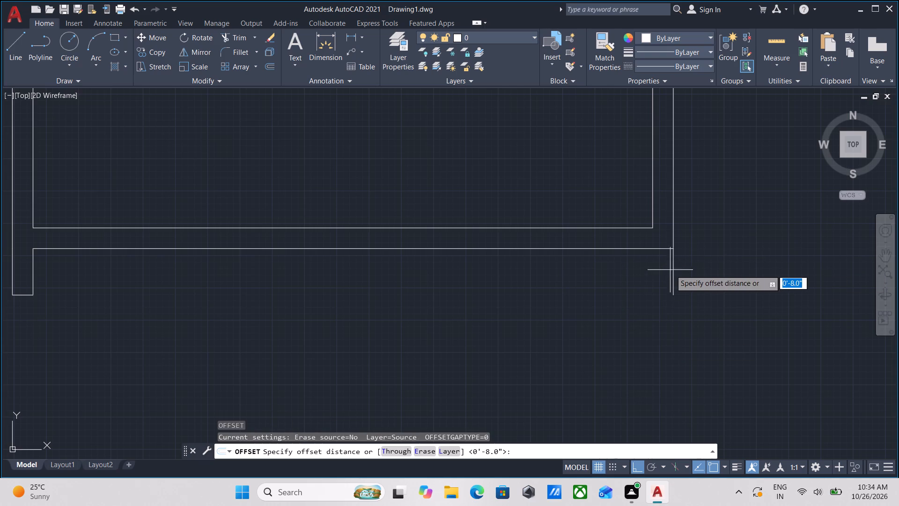
click(674, 270)
click(629, 272)
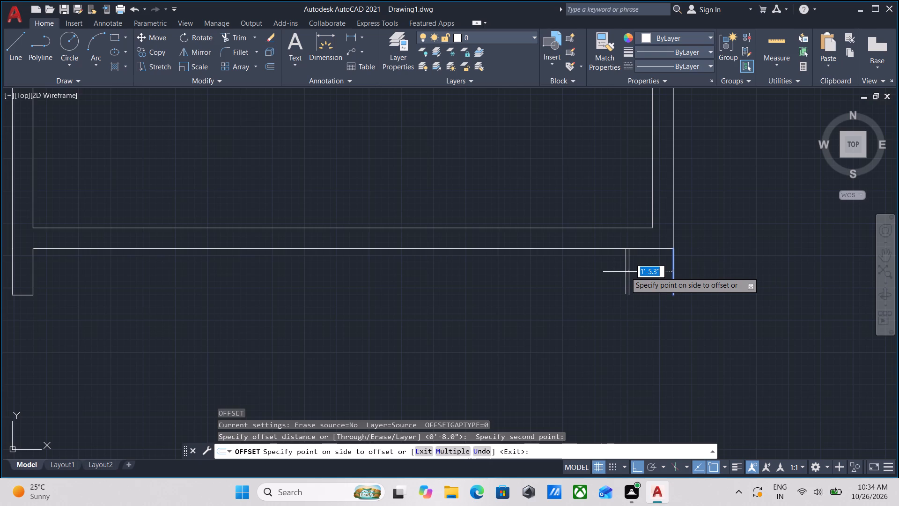
key(8)
key(shift+quotedbl)
key(Return)
key(Escape)
Draw a line closing the south end of the two short parallel lines at the southeast corner.
scroll(678, 297, up, 1)
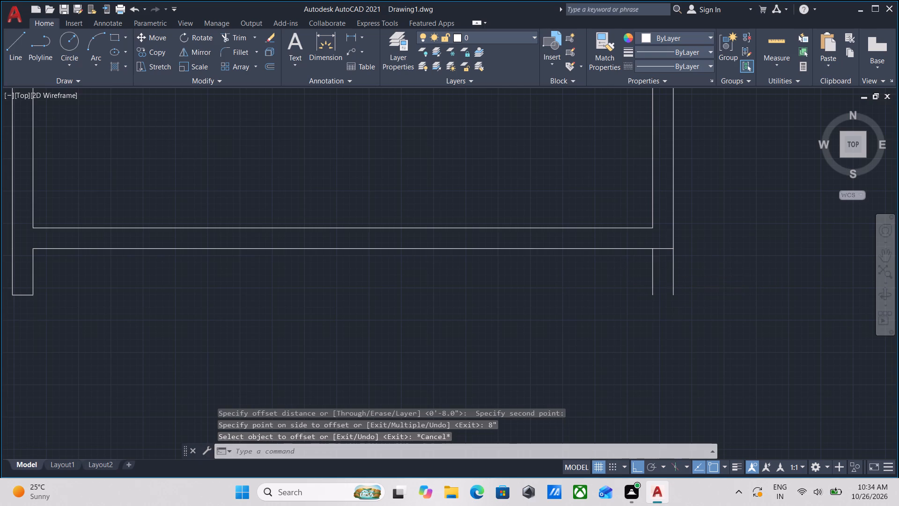
key(l)
key(Return)
scroll(678, 297, up, 2)
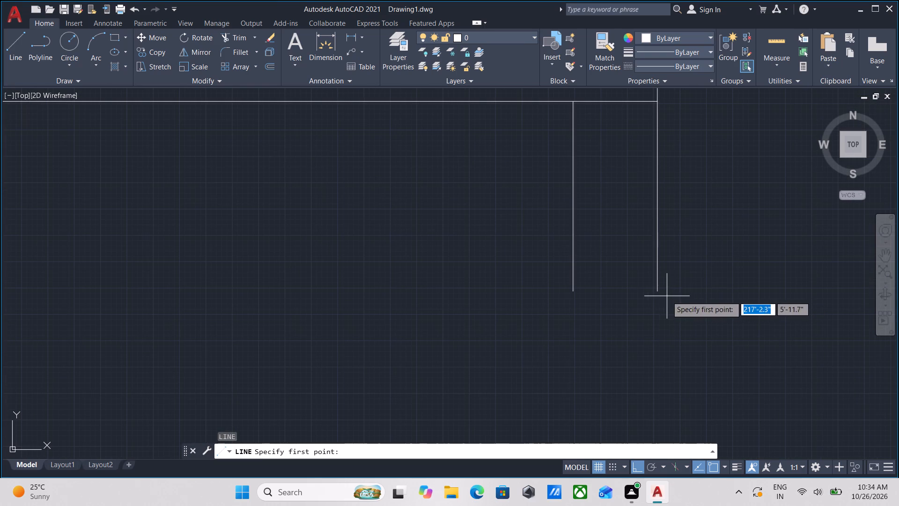
click(661, 294)
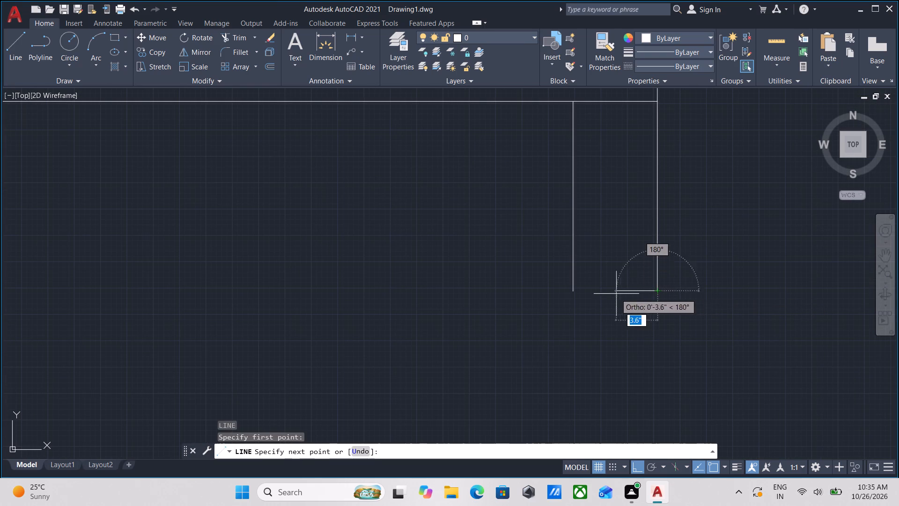
click(573, 291)
key(Escape)
Trim the room's outer south wall line between the two short lines at the southeast corner.
scroll(600, 241, down, 2)
middle_drag(600, 244, 581, 338)
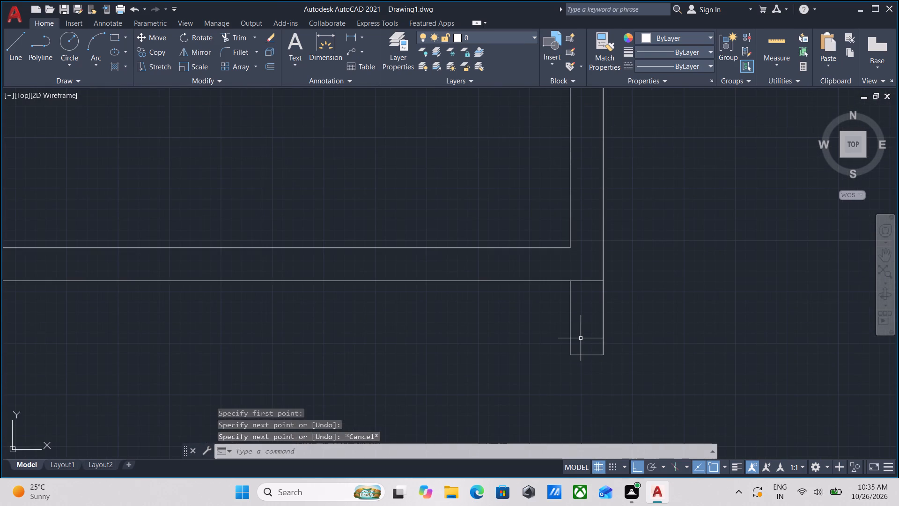
text(tr)
key(Return)
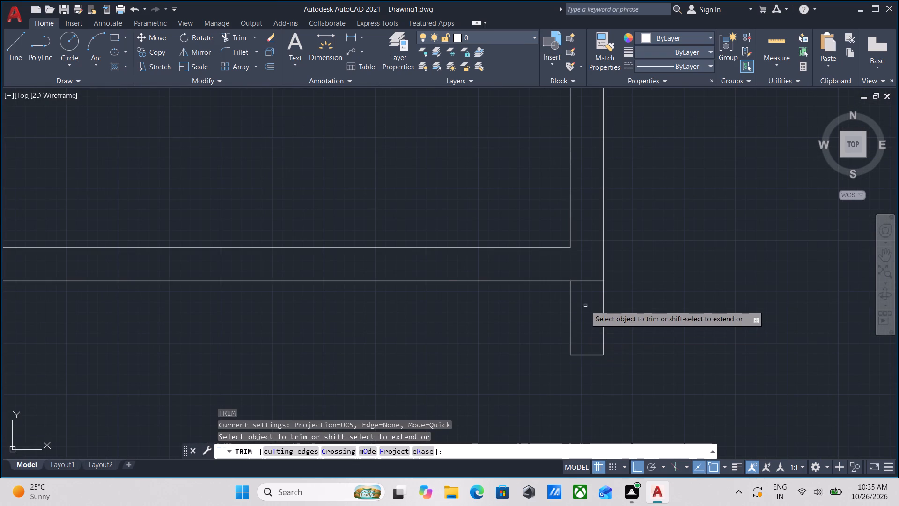
click(585, 305)
click(589, 248)
key(Escape)
Examine the southeast room's two wall projections and the overall floor plan within the outer boundary.
scroll(658, 241, down, 3)
middle_drag(658, 241, 567, 291)
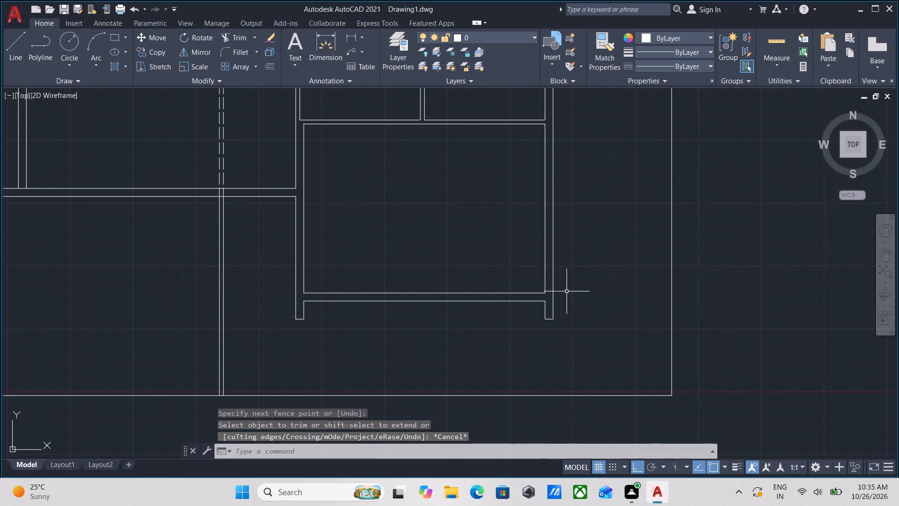
scroll(575, 254, down, 2)
middle_drag(575, 254, 453, 350)
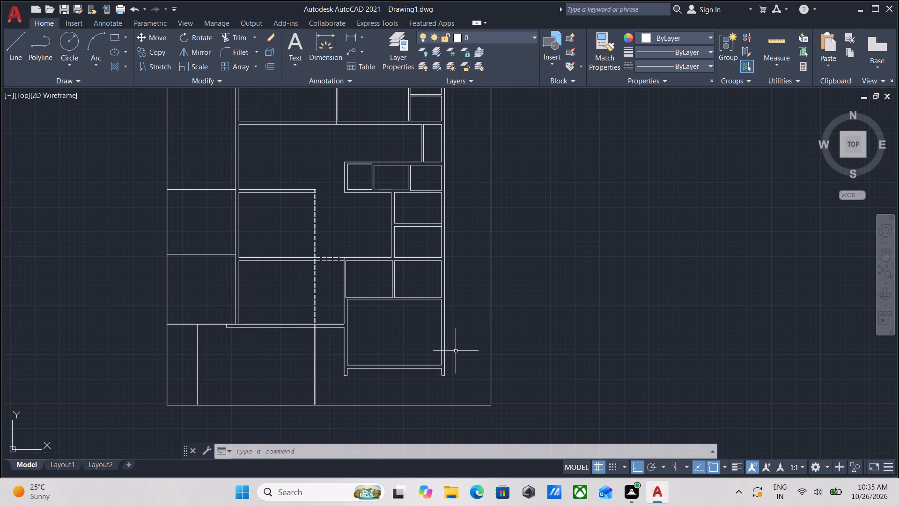
scroll(456, 351, up, 2)
scroll(460, 329, down, 2)
middle_drag(463, 335, 456, 408)
scroll(473, 297, down, 1)
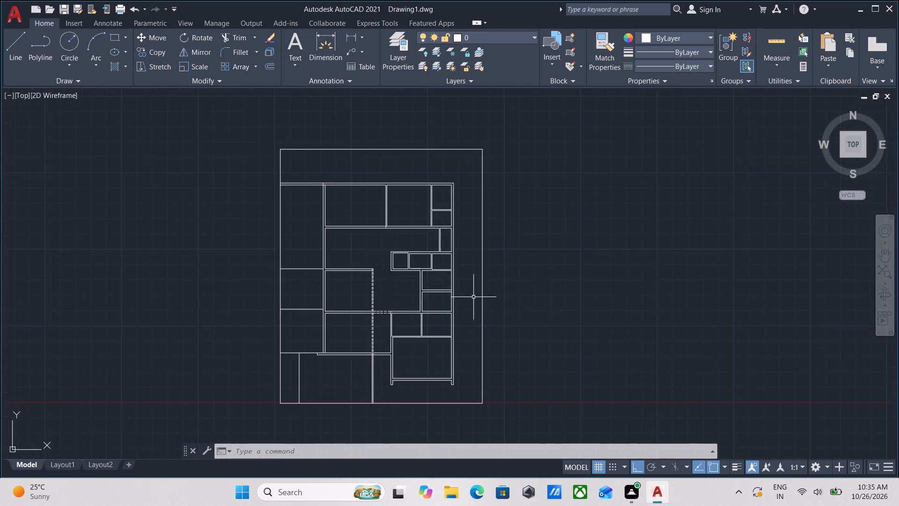
Examine the house's rooms and the open strip between its east outer wall and the outer boundary.
middle_drag(473, 297, 466, 350)
scroll(458, 299, up, 2)
scroll(458, 299, down, 2)
middle_drag(458, 299, 440, 255)
scroll(427, 331, up, 1)
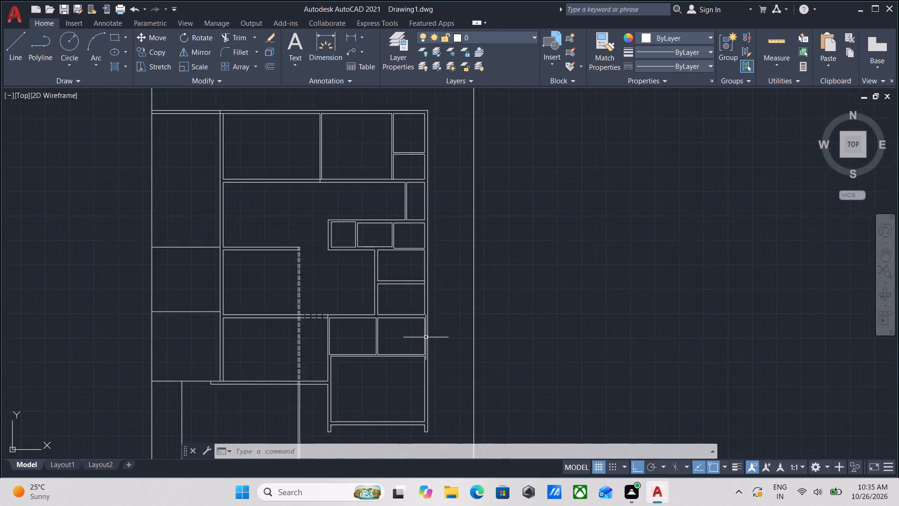
scroll(426, 341, up, 2)
scroll(452, 365, down, 2)
middle_drag(452, 365, 455, 319)
middle_drag(379, 279, 384, 367)
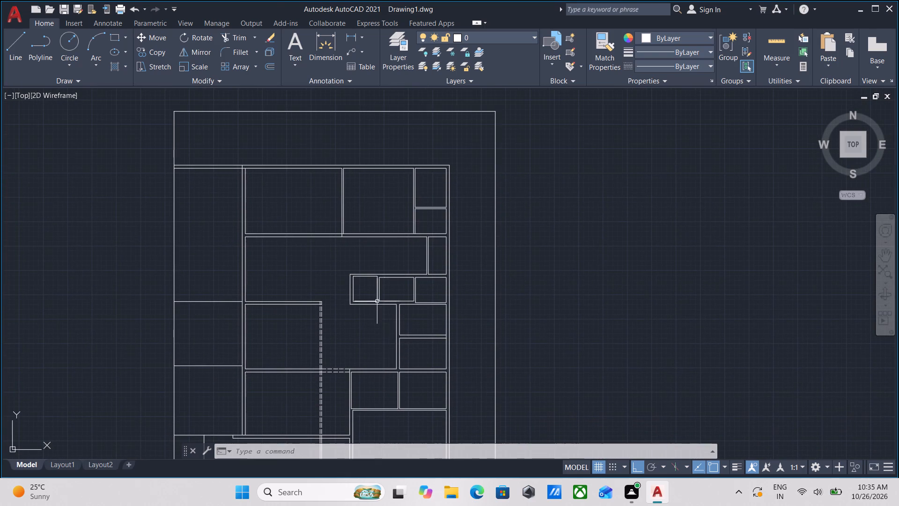
scroll(374, 295, up, 2)
scroll(559, 327, down, 2)
middle_drag(559, 327, 305, 244)
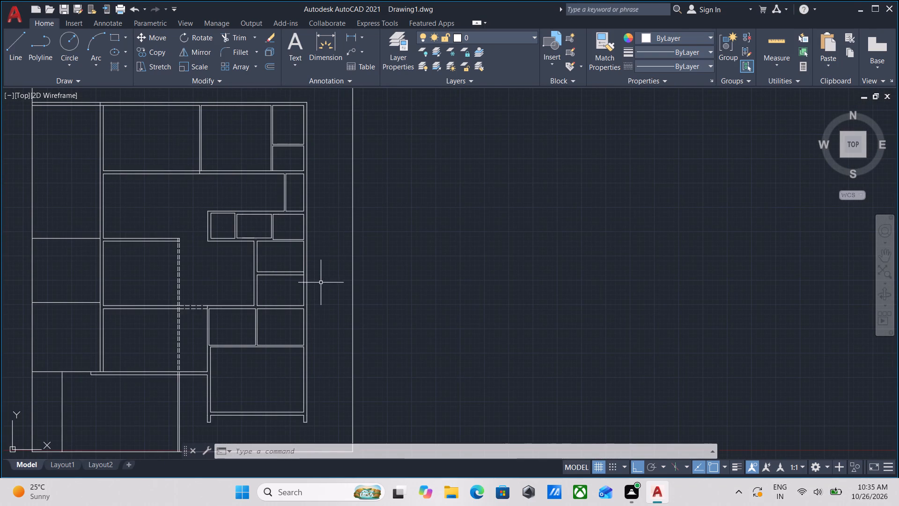
scroll(311, 209, up, 1)
scroll(320, 223, down, 1)
middle_drag(320, 223, 345, 188)
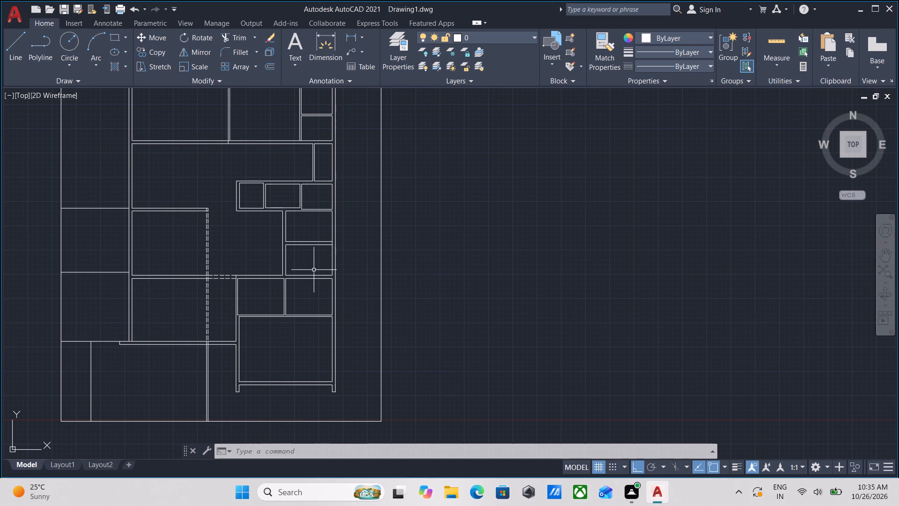
Draw a 9'-10" horizontal line from the house's east outer wall to the east boundary, in line with the cross wall's north face.
key(l)
key(Return)
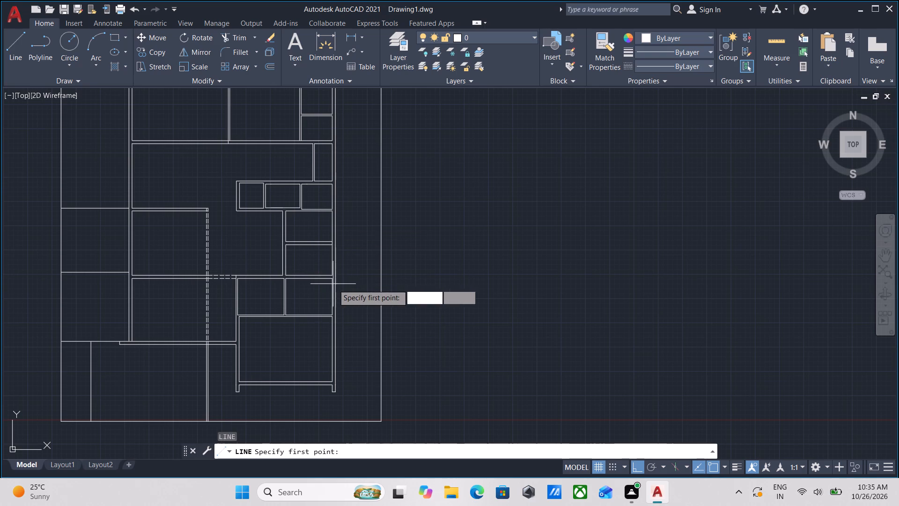
scroll(334, 285, up, 3)
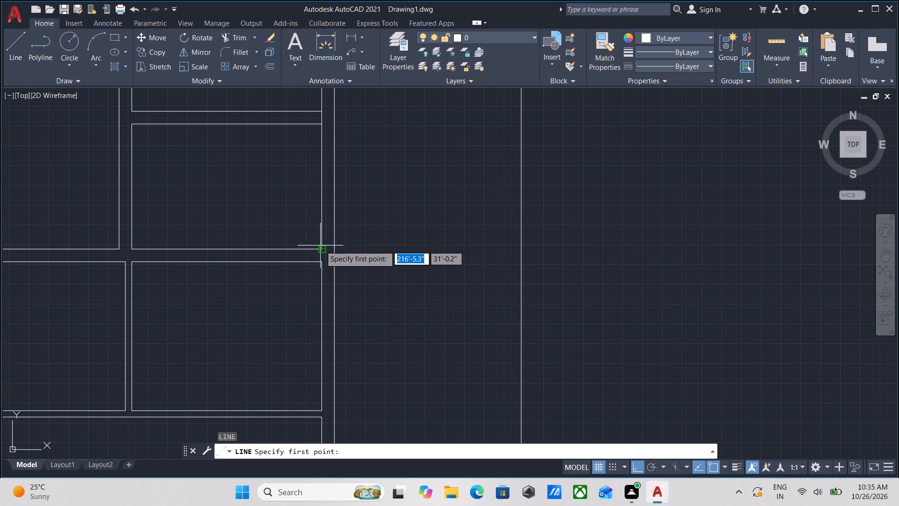
click(334, 246)
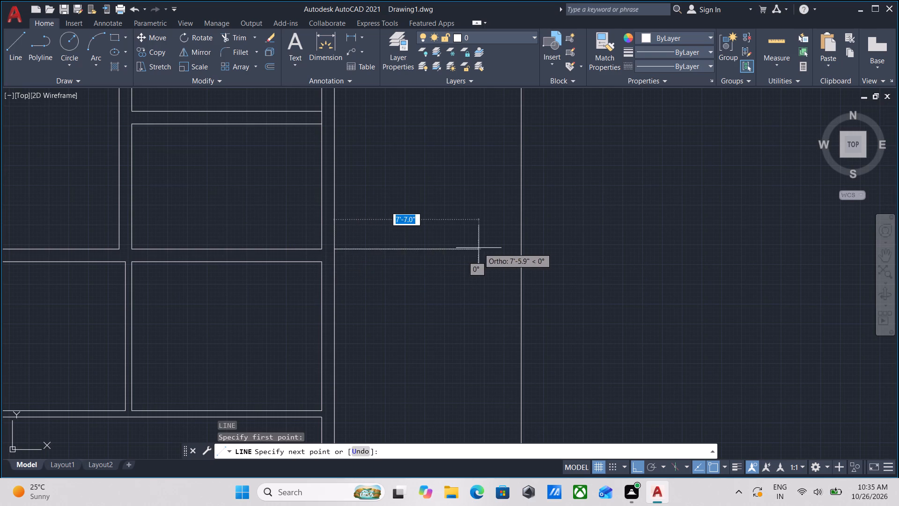
click(519, 248)
key(Escape)
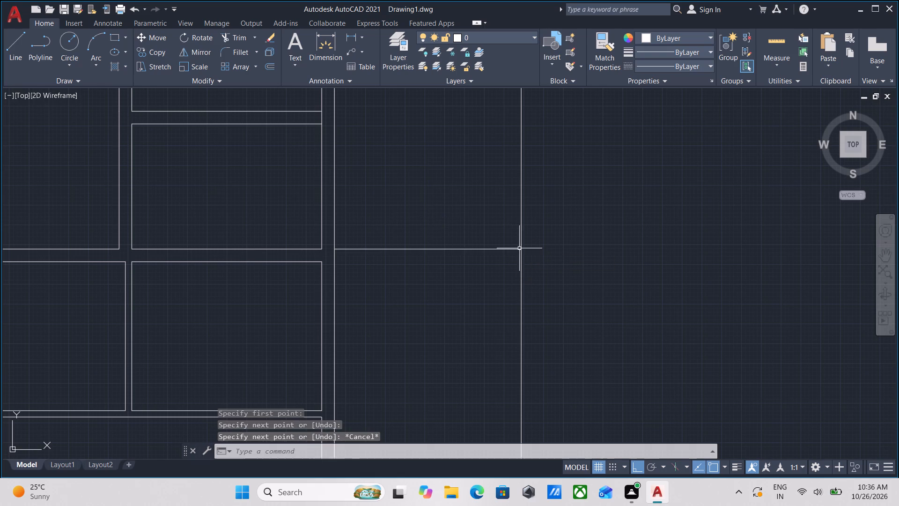
Offset the new line in the east strip 28'4" to the north.
click(486, 263)
click(430, 197)
scroll(430, 197, down, 3)
middle_drag(430, 197, 427, 285)
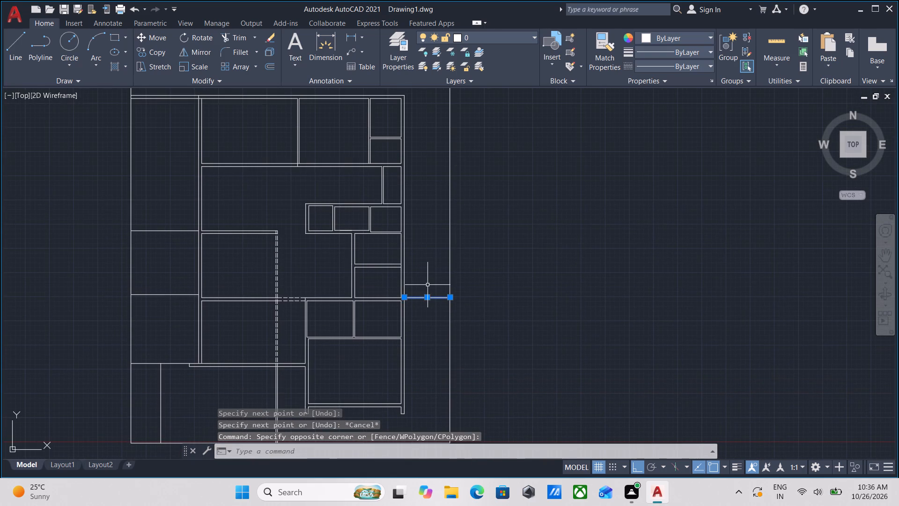
key(o)
key(Return)
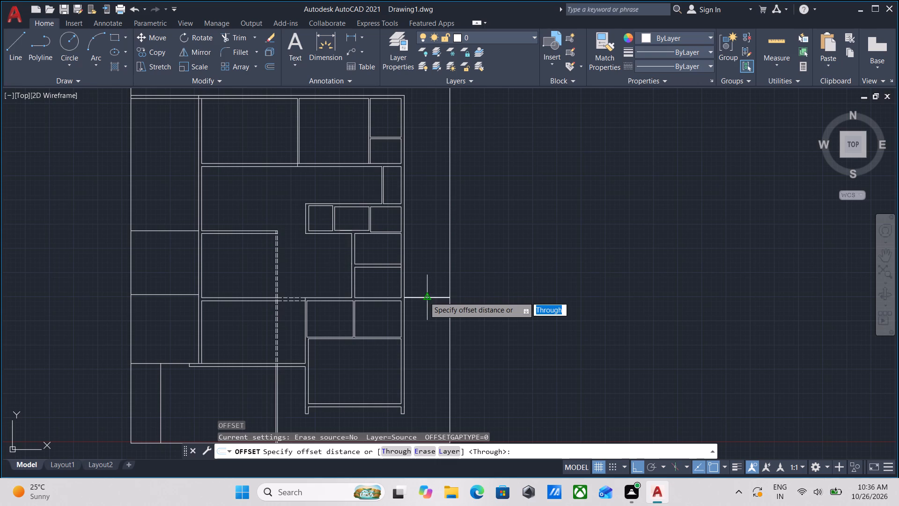
click(424, 297)
click(422, 248)
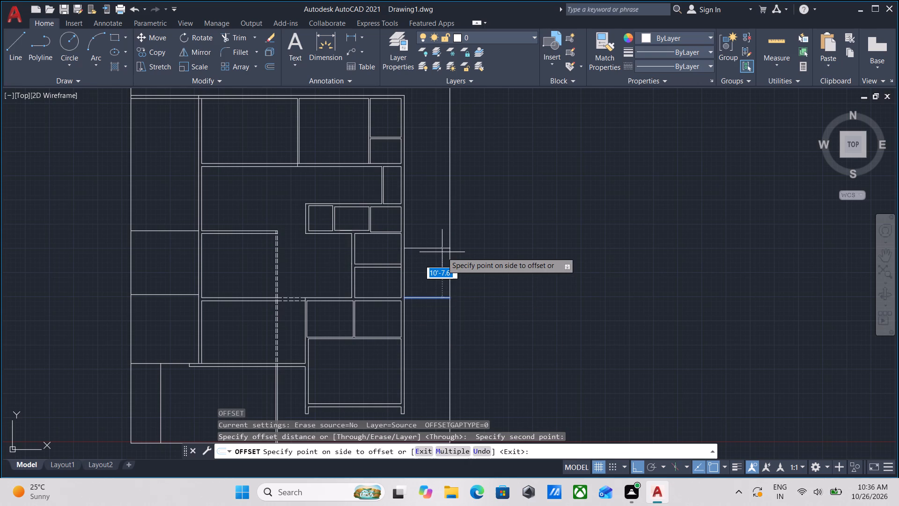
key(2)
text(8'4)
key(shift+quotedbl)
key(Return)
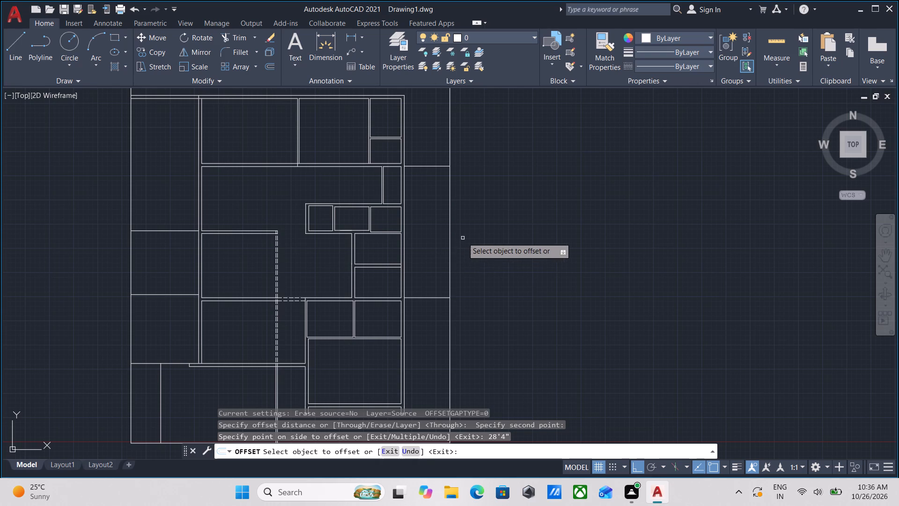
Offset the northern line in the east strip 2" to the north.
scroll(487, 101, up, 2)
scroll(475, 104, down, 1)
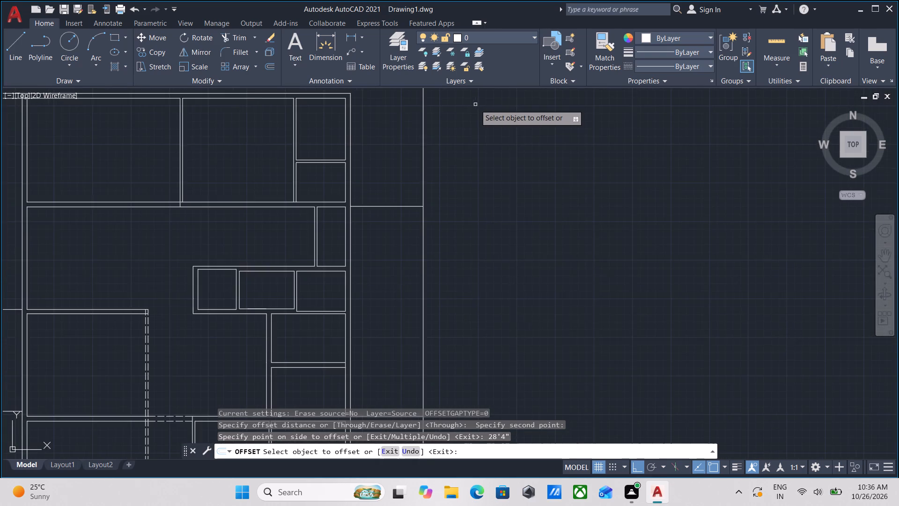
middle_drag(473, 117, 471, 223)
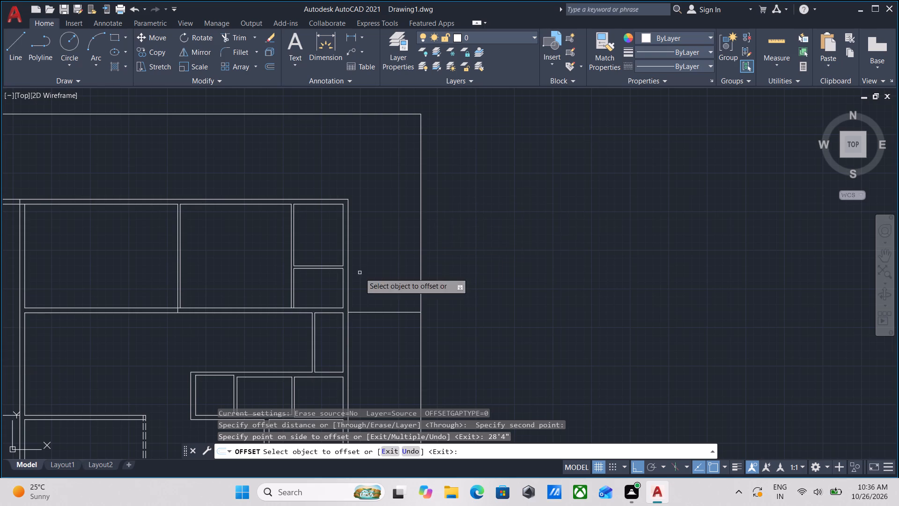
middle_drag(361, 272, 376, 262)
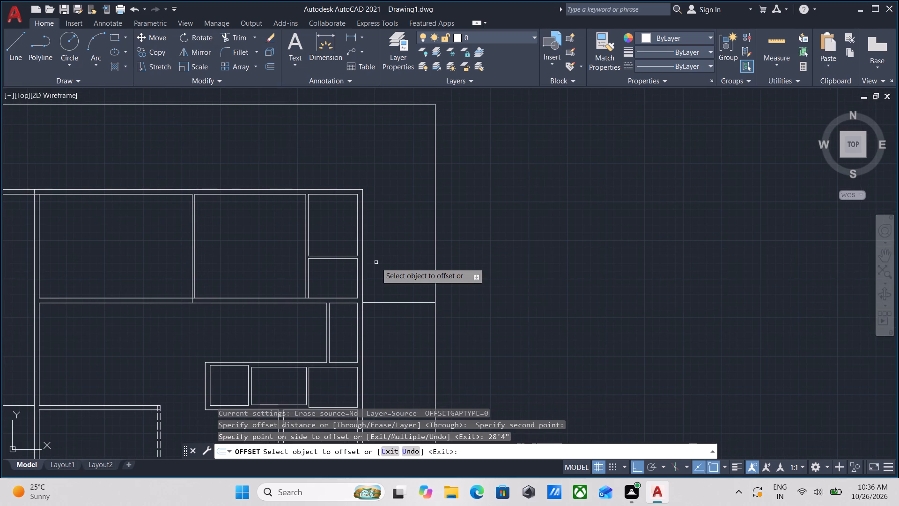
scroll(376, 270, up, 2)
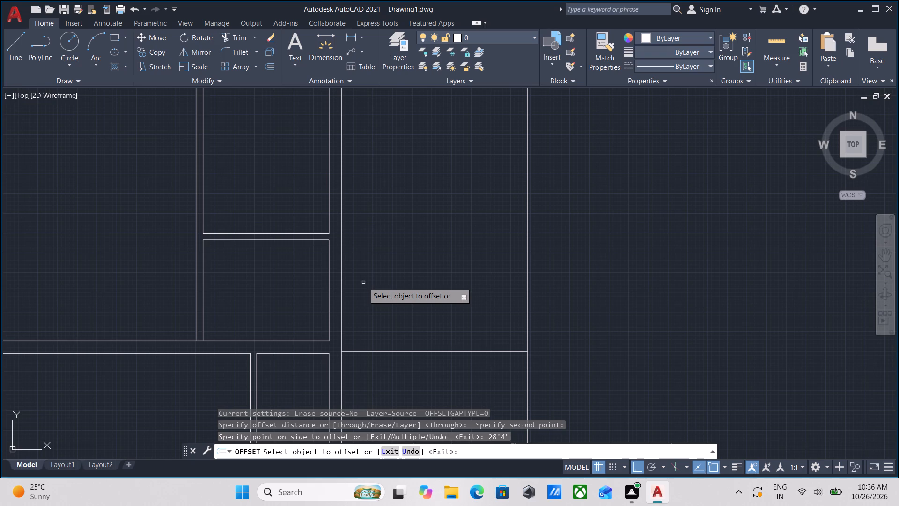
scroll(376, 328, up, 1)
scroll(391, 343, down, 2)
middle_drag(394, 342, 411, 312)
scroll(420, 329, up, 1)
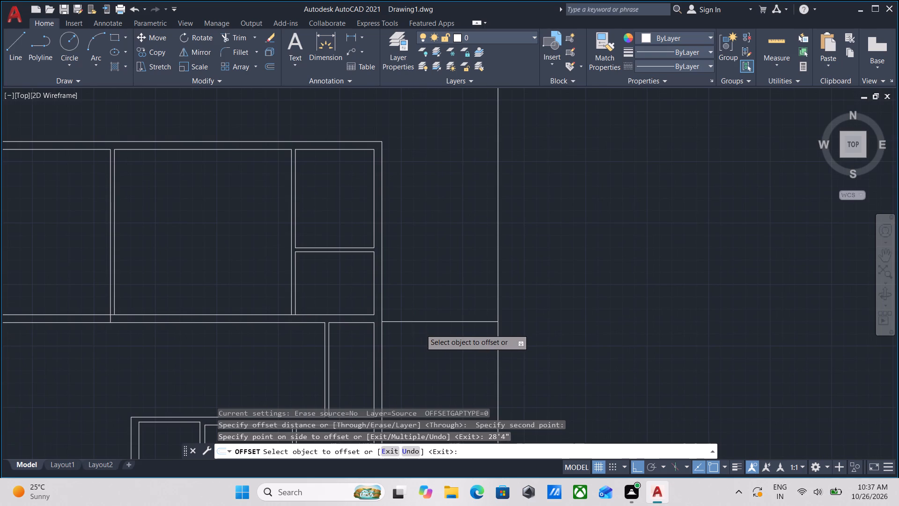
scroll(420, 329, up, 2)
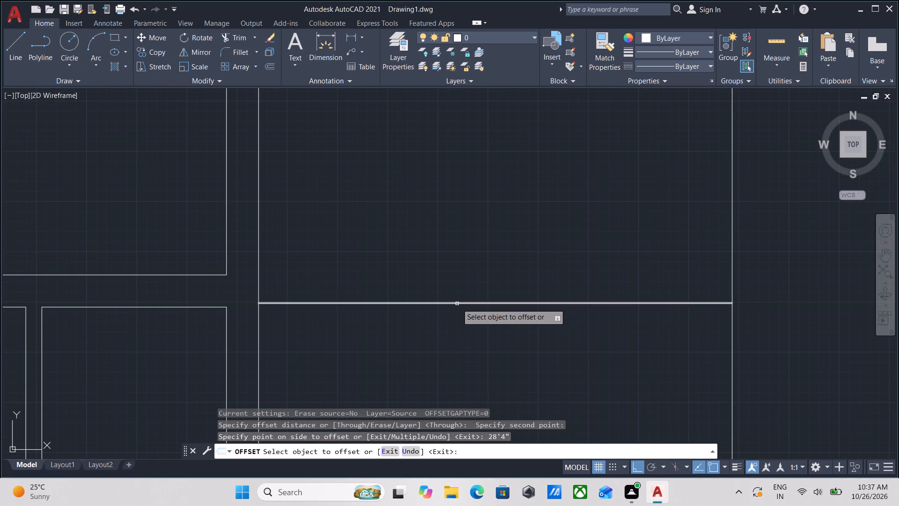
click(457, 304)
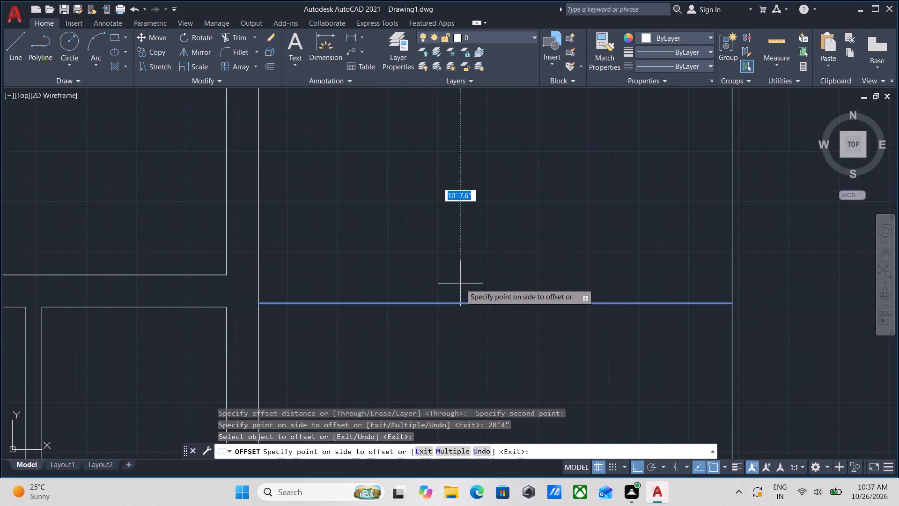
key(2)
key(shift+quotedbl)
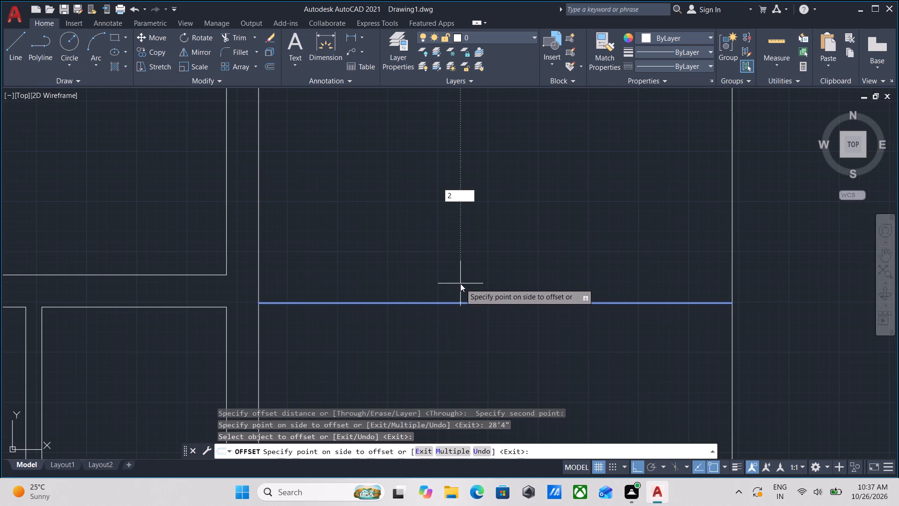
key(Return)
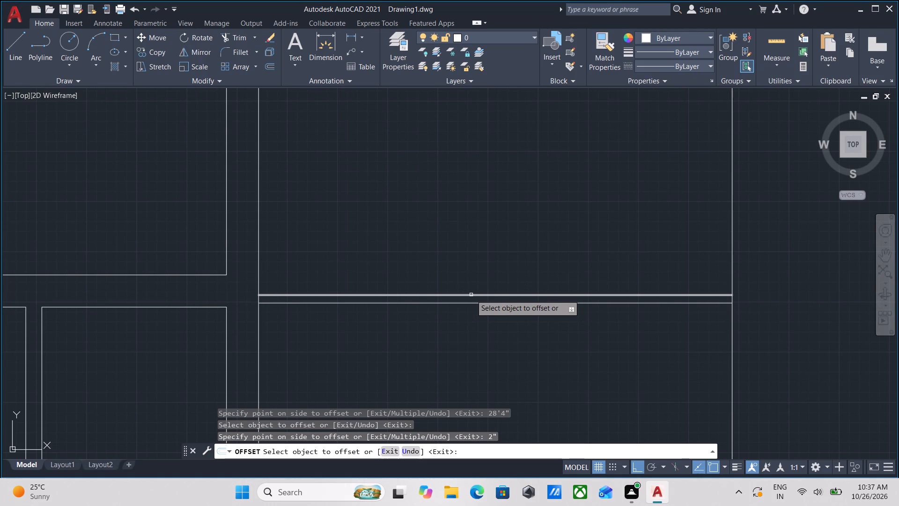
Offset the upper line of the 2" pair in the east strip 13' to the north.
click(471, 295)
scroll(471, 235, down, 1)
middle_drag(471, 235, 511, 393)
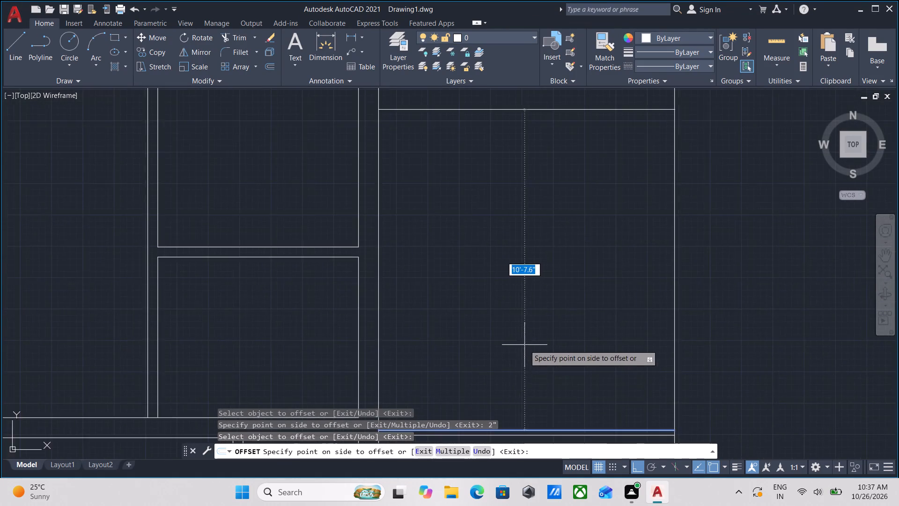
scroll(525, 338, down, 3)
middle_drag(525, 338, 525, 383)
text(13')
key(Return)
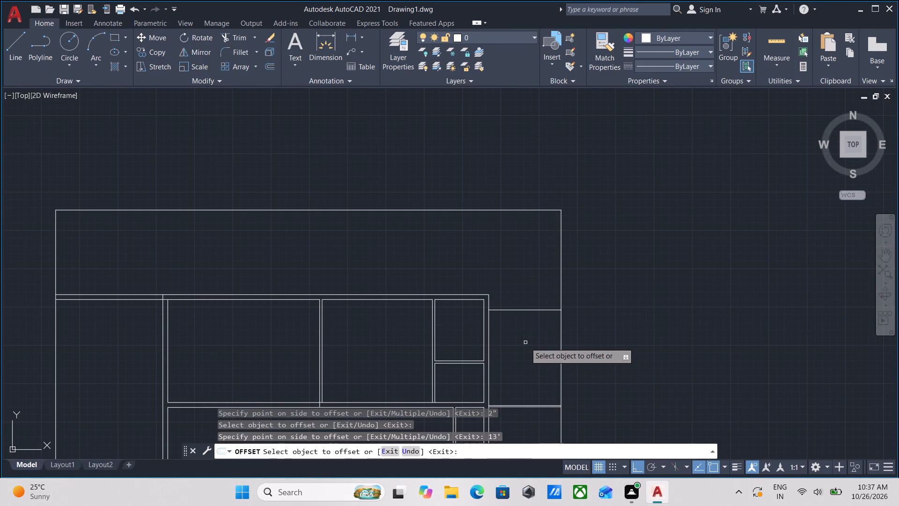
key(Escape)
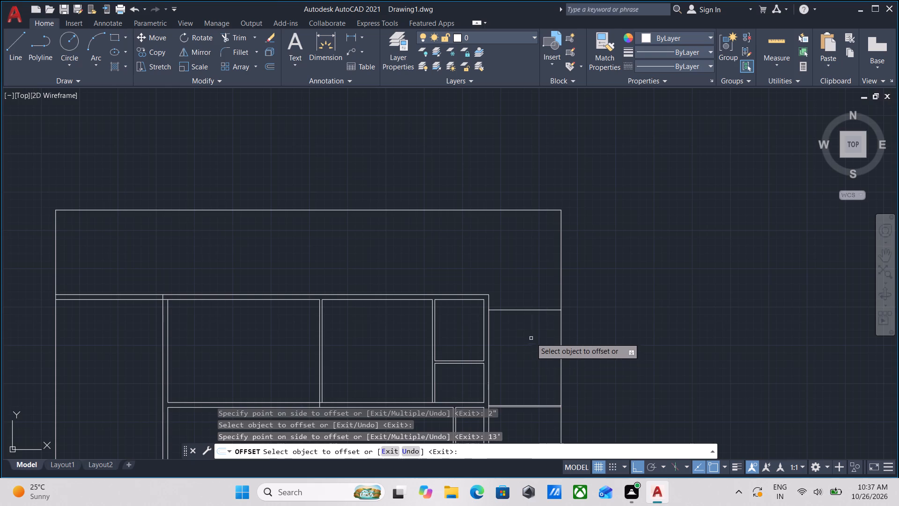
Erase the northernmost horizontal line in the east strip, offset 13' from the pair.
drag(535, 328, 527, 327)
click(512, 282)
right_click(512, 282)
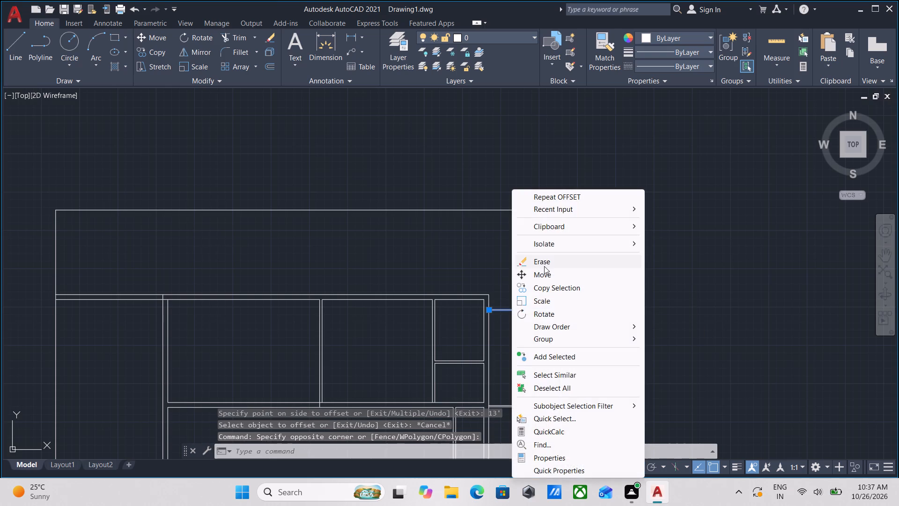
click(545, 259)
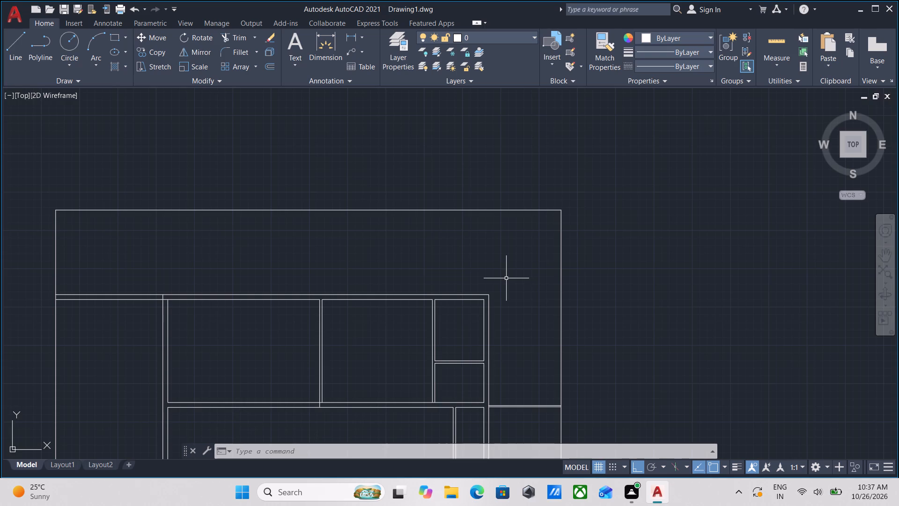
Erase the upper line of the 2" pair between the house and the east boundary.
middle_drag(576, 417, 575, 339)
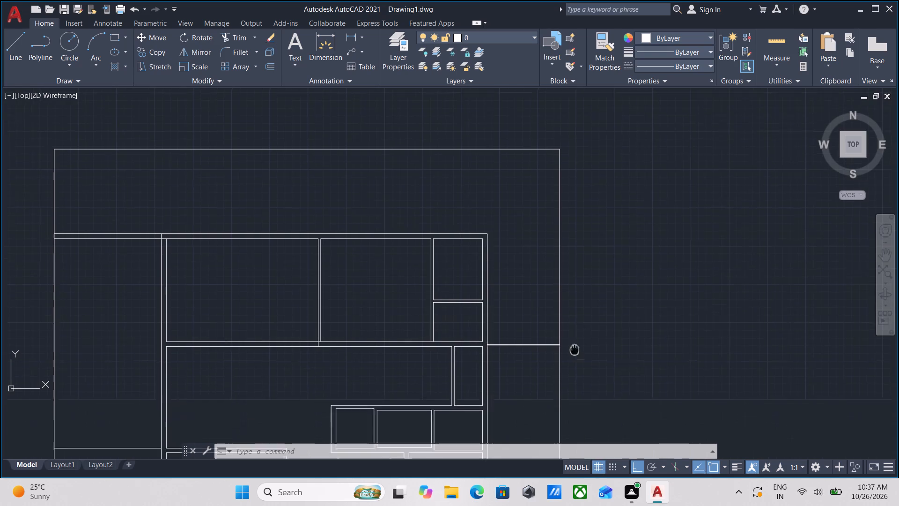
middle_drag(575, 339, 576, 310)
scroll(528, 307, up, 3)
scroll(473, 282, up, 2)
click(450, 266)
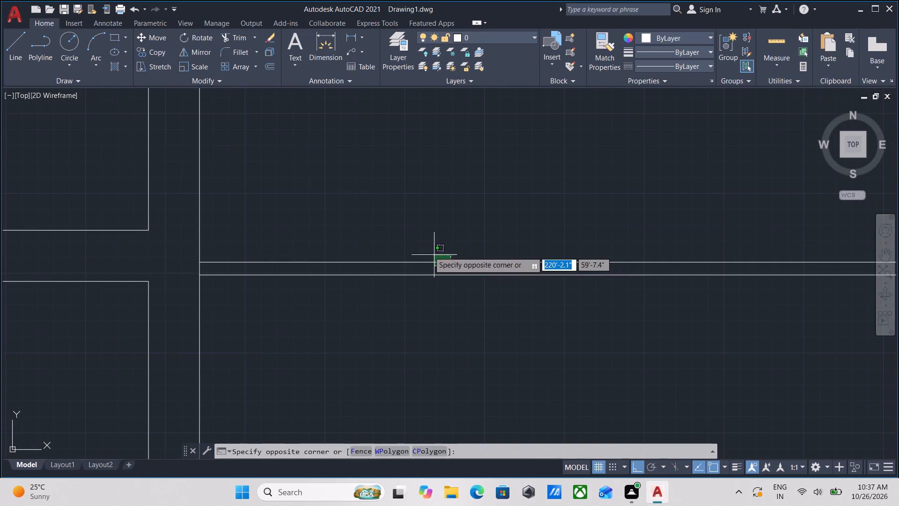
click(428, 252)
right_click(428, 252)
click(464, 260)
Offset the remaining northern line in the east strip 4" to the north.
click(497, 293)
click(463, 246)
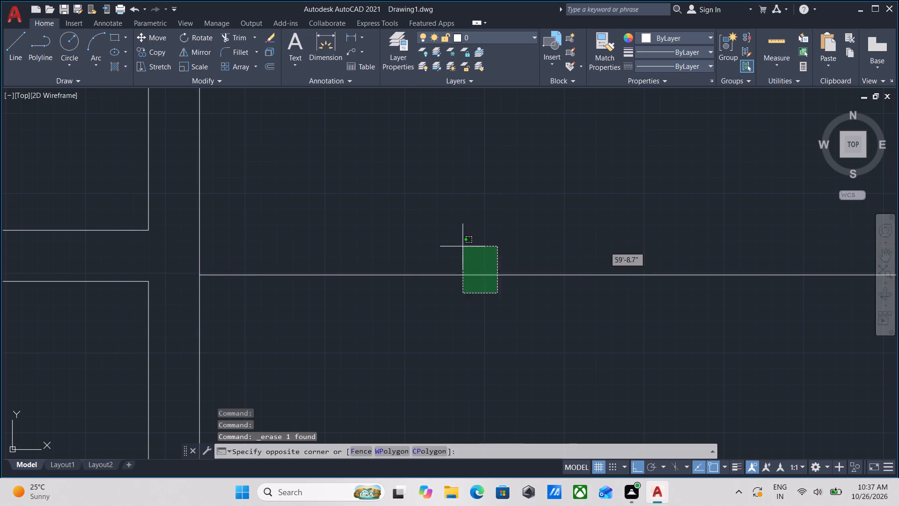
key(o)
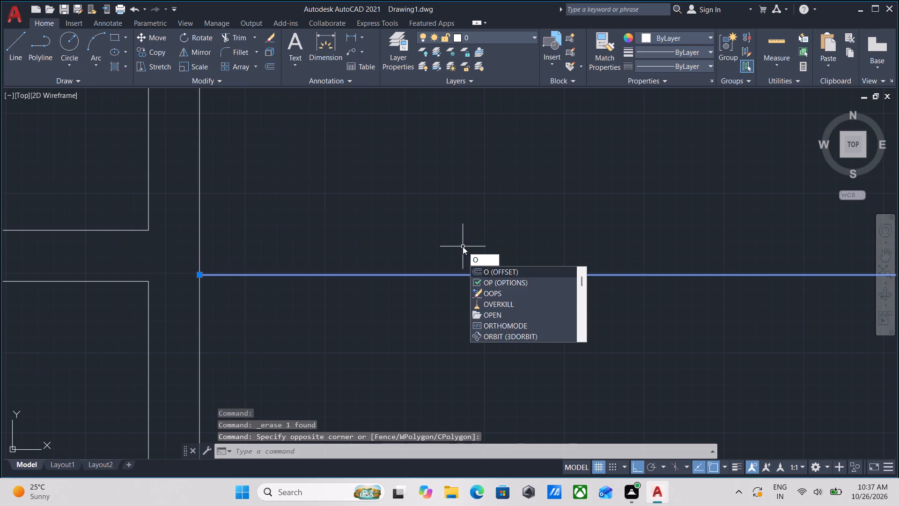
key(Return)
click(486, 275)
click(485, 245)
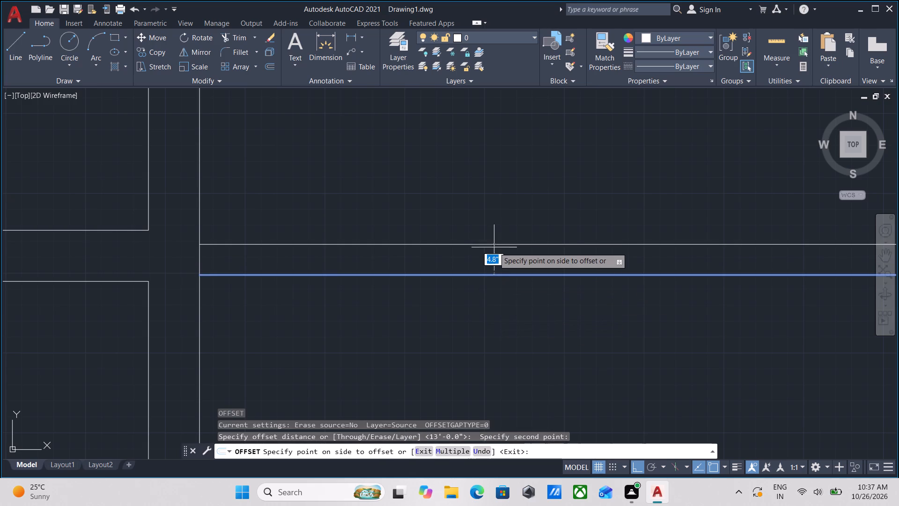
key(4)
key(shift+quotedbl)
key(Return)
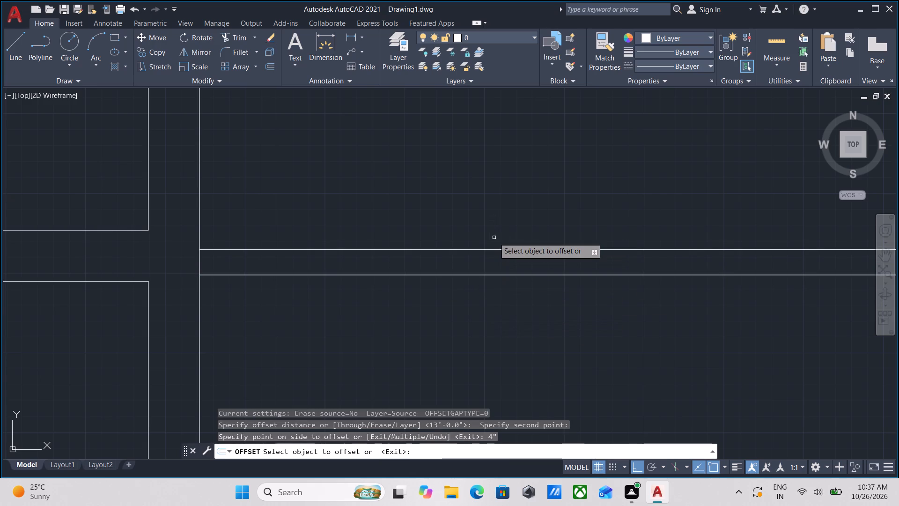
Offset the upper line of the 4" pair in the east strip 13' to the north.
scroll(496, 231, down, 1)
click(516, 241)
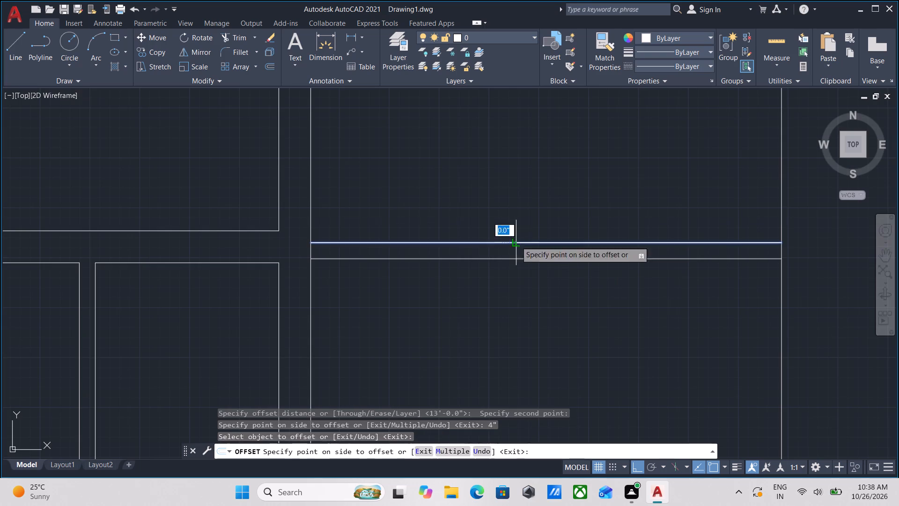
scroll(522, 154, down, 1)
middle_drag(522, 154, 518, 337)
text(13')
key(Return)
scroll(548, 294, down, 2)
middle_drag(548, 294, 505, 430)
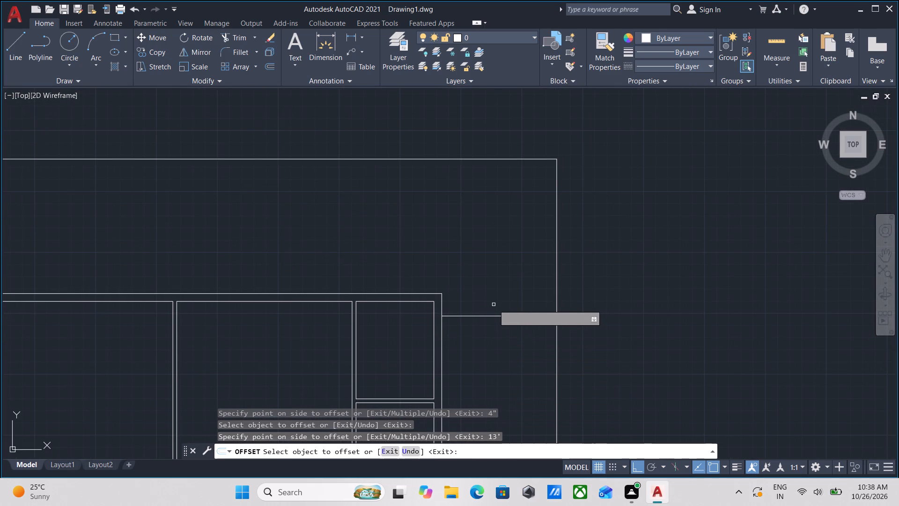
scroll(472, 312, up, 1)
key(Escape)
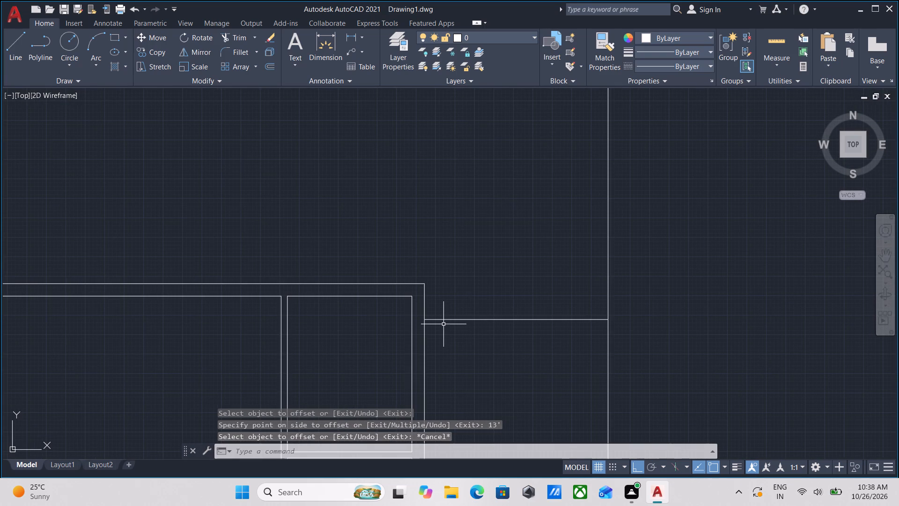
Draw a horizontal line from the house's outer north-east corner east to the outer boundary.
key(l)
key(Return)
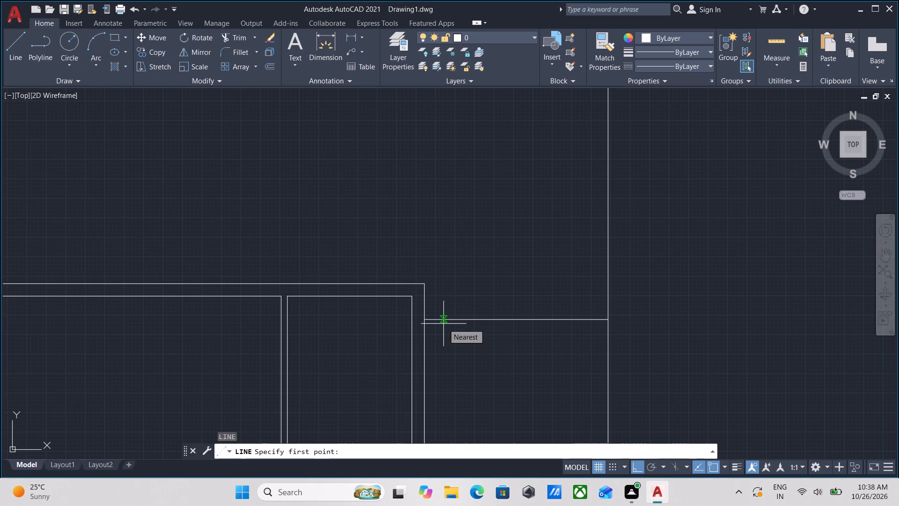
click(423, 283)
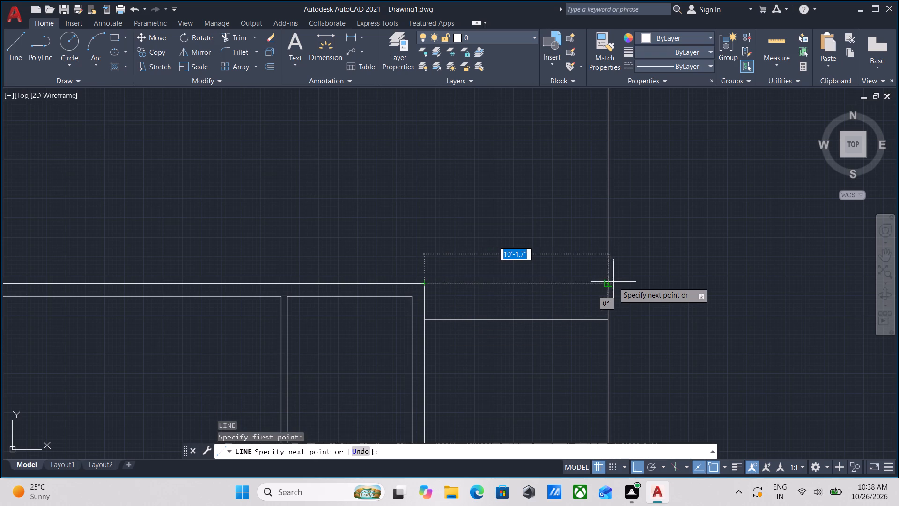
click(611, 282)
key(Escape)
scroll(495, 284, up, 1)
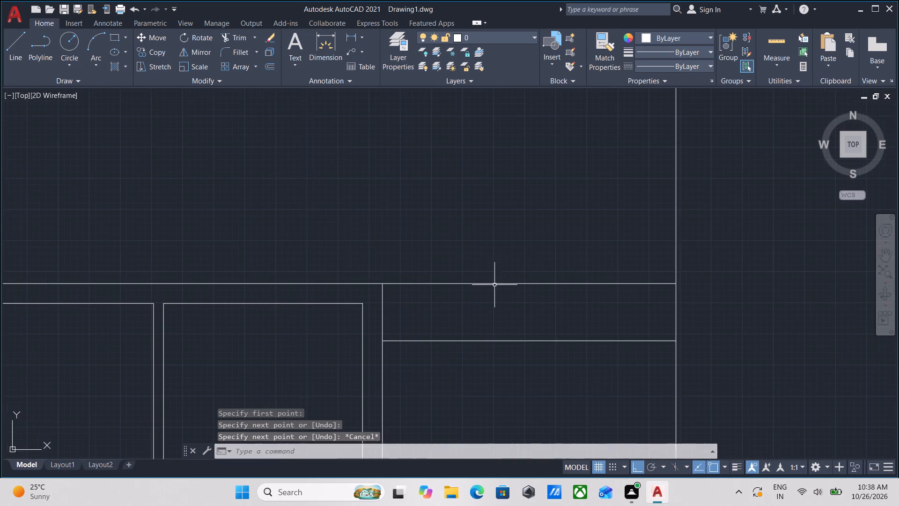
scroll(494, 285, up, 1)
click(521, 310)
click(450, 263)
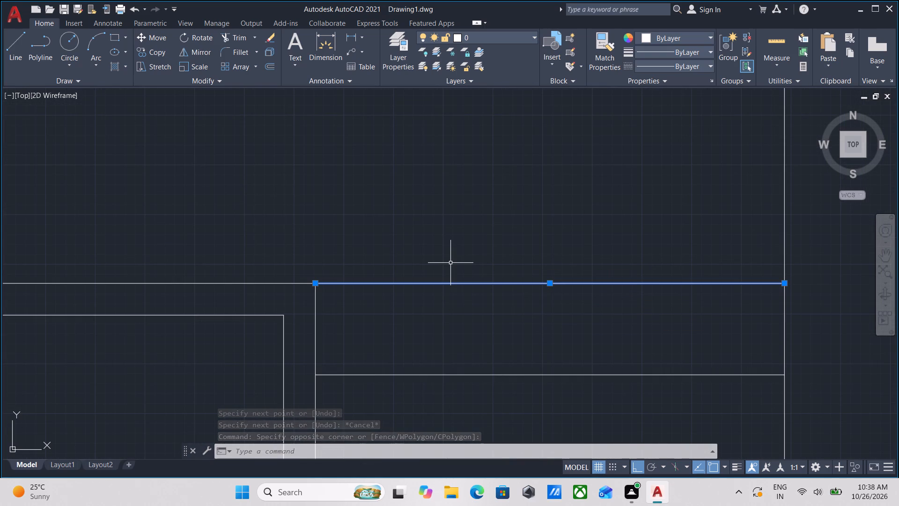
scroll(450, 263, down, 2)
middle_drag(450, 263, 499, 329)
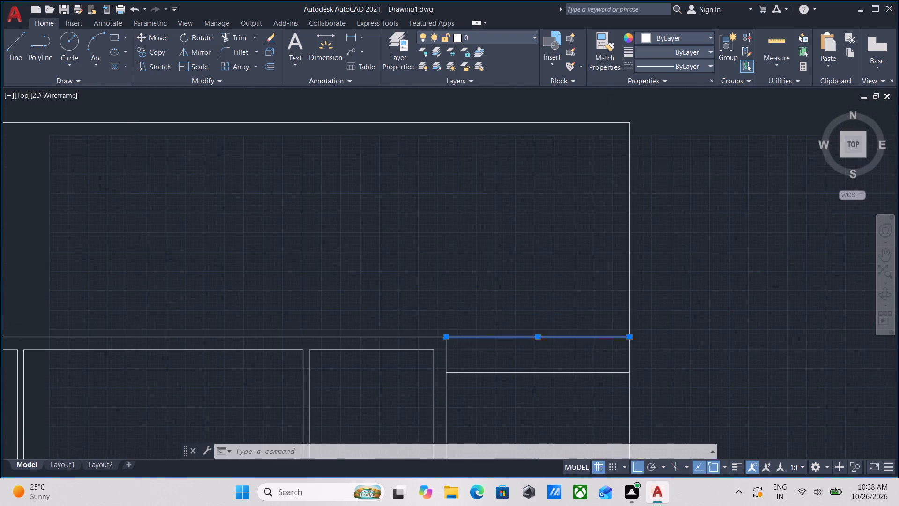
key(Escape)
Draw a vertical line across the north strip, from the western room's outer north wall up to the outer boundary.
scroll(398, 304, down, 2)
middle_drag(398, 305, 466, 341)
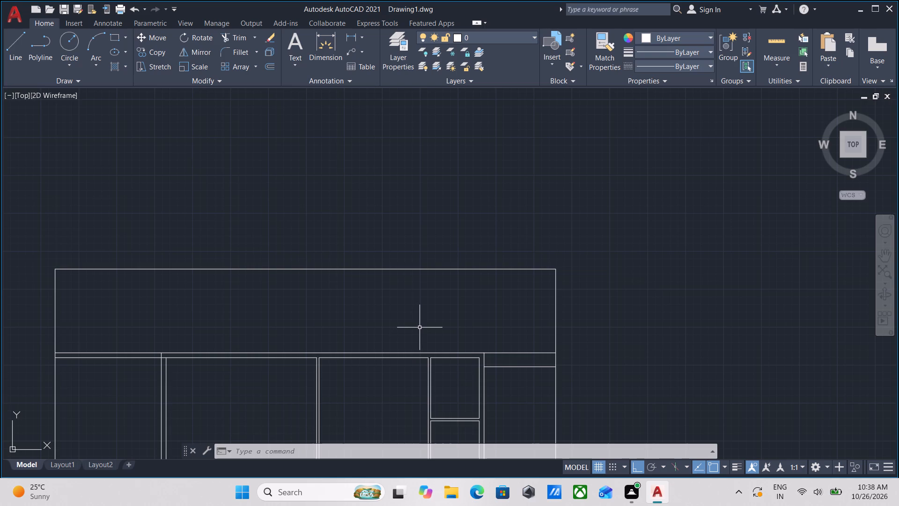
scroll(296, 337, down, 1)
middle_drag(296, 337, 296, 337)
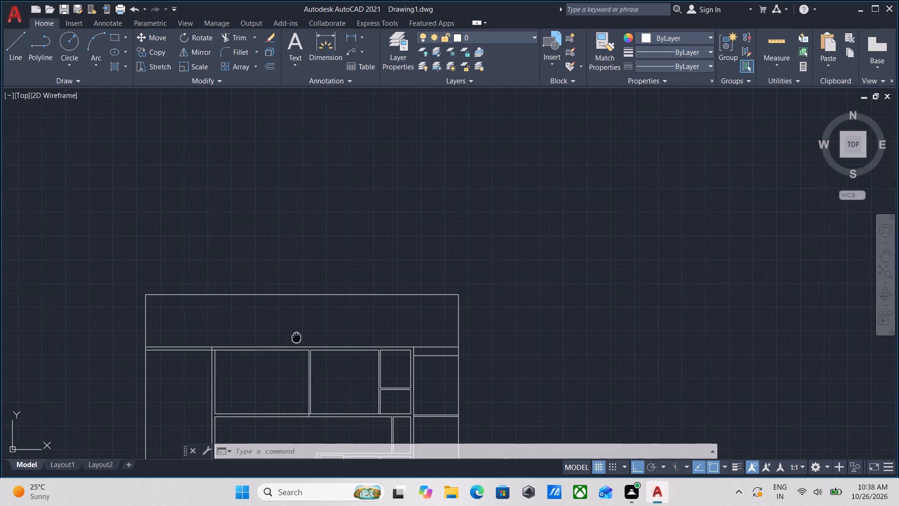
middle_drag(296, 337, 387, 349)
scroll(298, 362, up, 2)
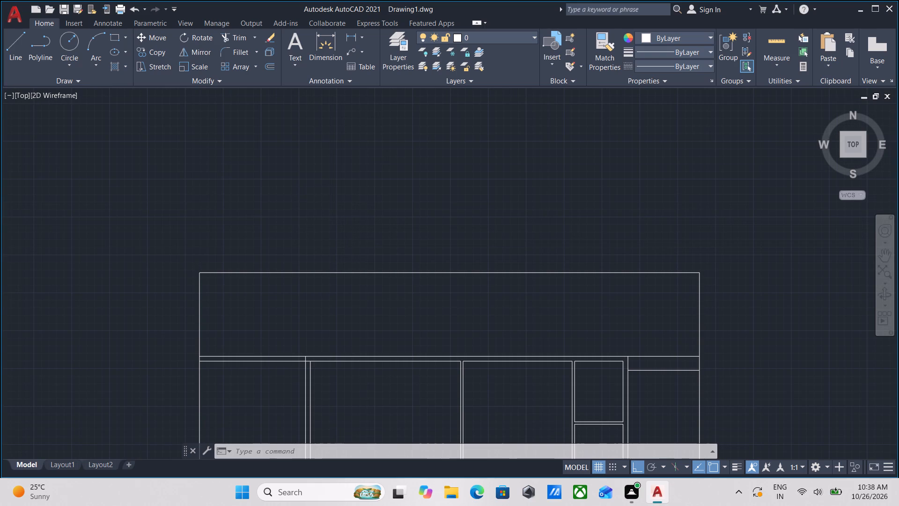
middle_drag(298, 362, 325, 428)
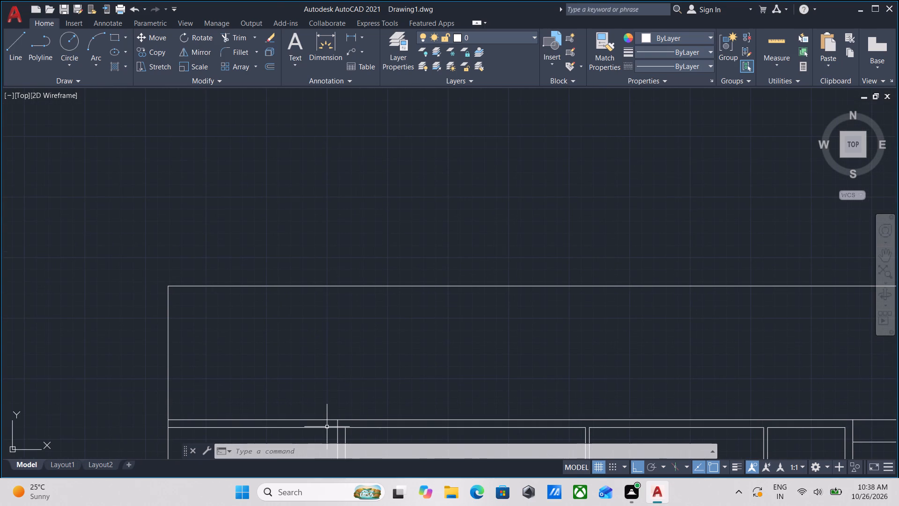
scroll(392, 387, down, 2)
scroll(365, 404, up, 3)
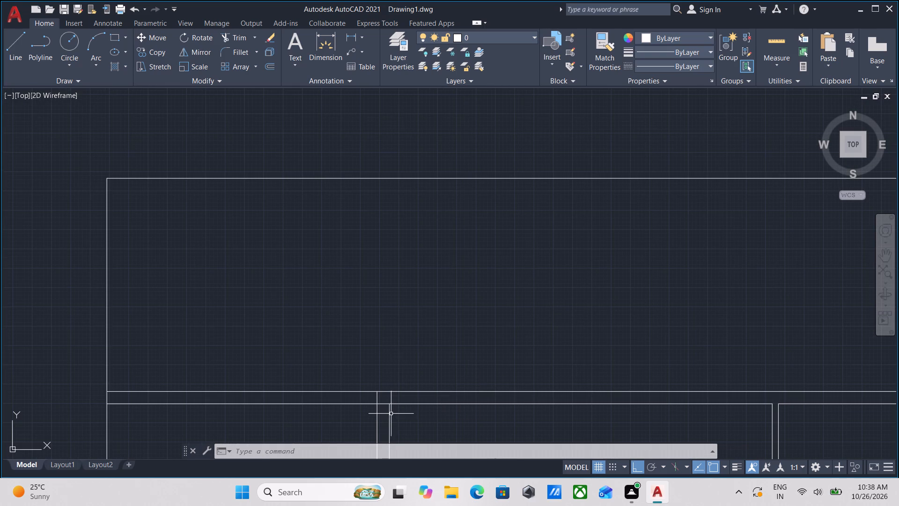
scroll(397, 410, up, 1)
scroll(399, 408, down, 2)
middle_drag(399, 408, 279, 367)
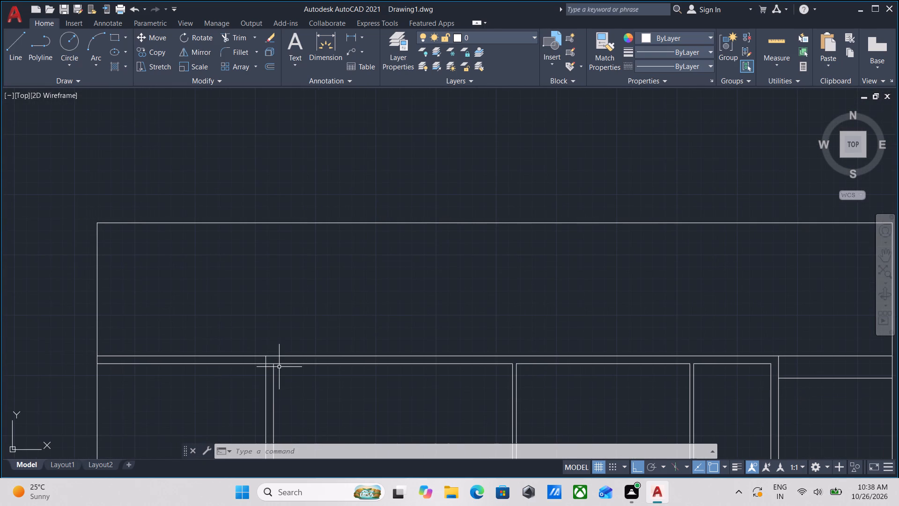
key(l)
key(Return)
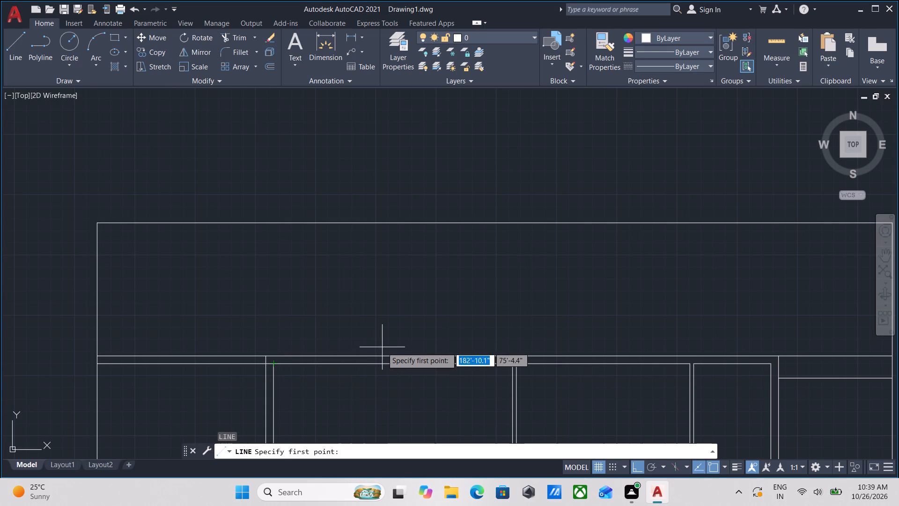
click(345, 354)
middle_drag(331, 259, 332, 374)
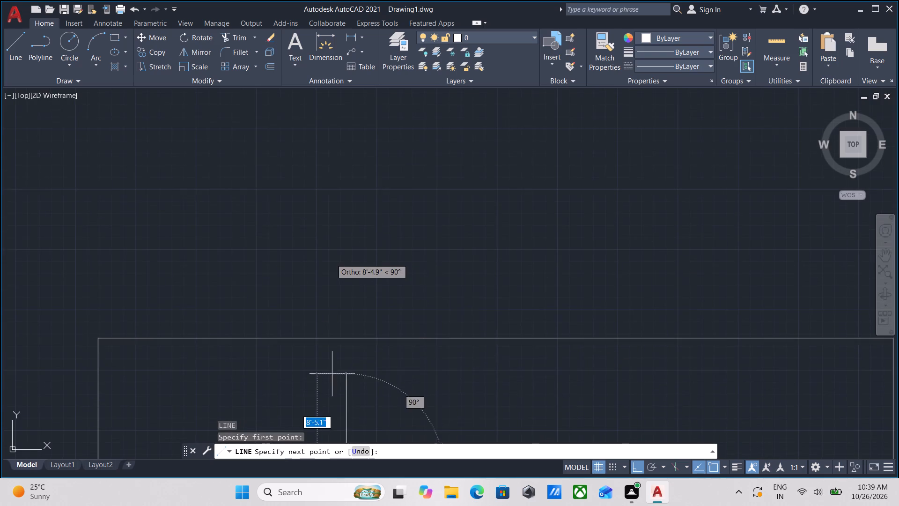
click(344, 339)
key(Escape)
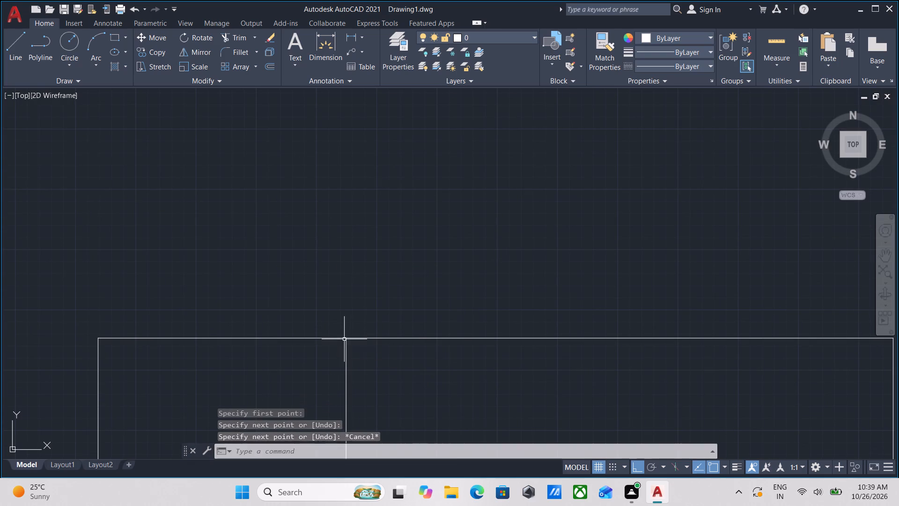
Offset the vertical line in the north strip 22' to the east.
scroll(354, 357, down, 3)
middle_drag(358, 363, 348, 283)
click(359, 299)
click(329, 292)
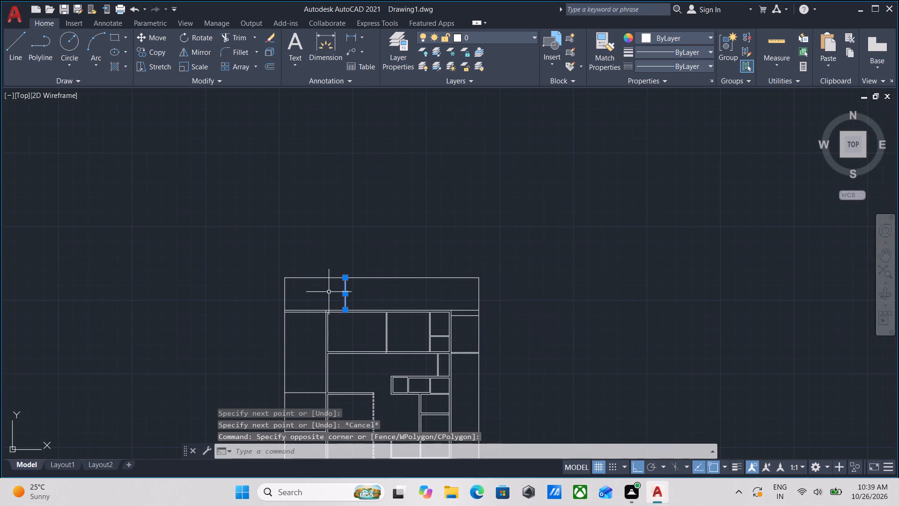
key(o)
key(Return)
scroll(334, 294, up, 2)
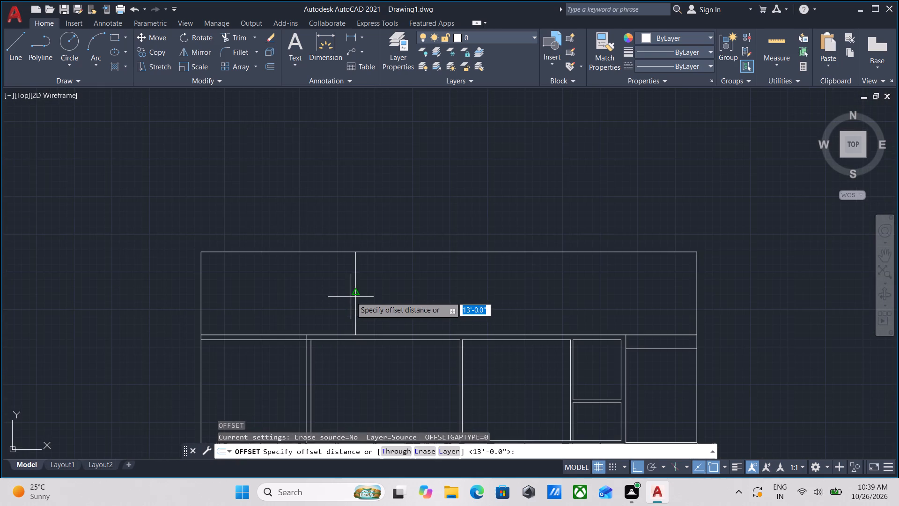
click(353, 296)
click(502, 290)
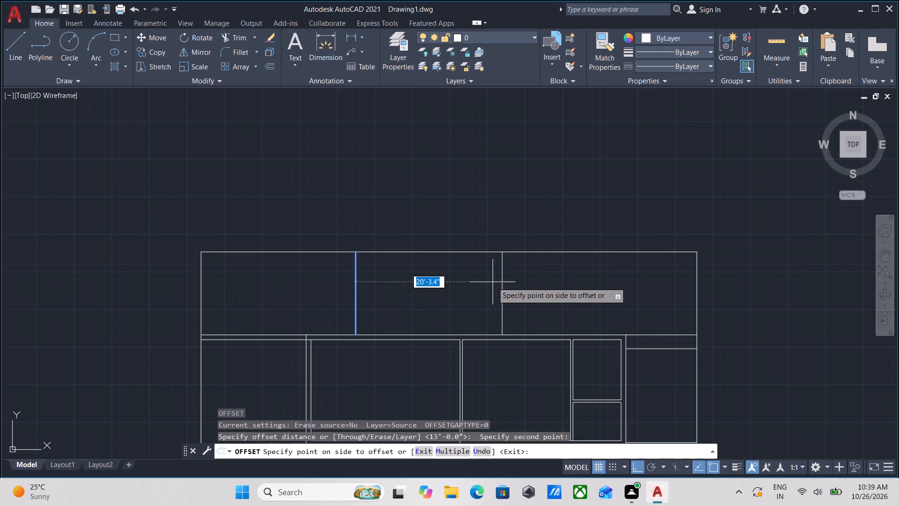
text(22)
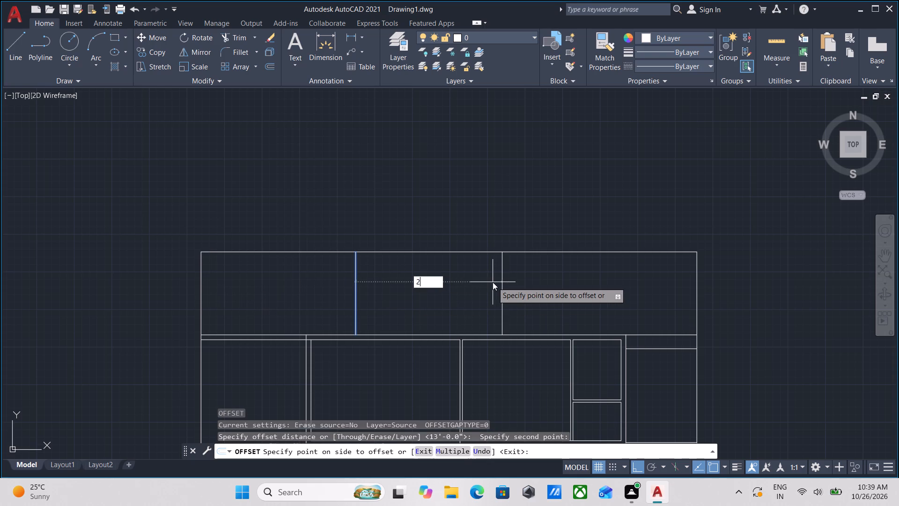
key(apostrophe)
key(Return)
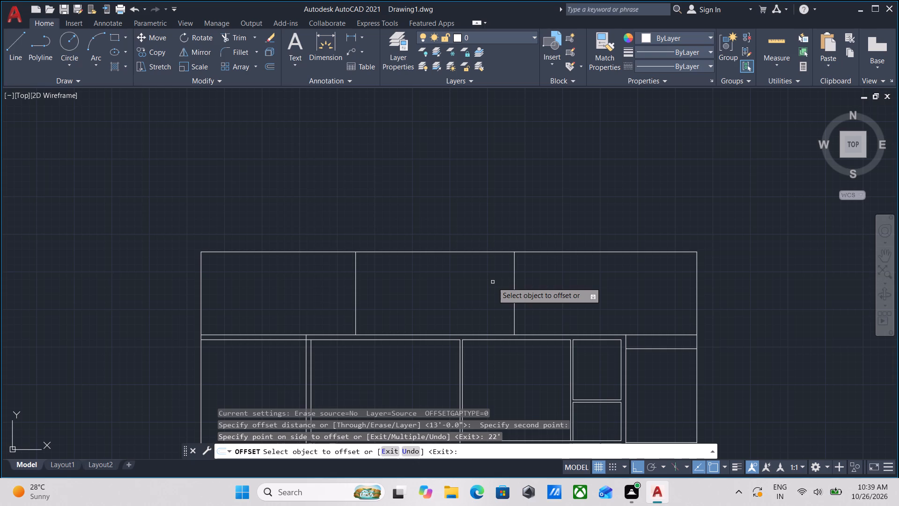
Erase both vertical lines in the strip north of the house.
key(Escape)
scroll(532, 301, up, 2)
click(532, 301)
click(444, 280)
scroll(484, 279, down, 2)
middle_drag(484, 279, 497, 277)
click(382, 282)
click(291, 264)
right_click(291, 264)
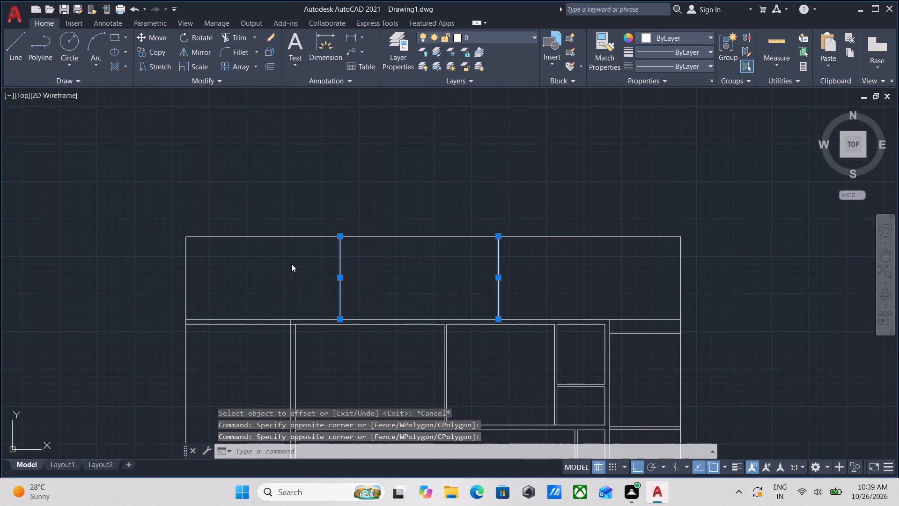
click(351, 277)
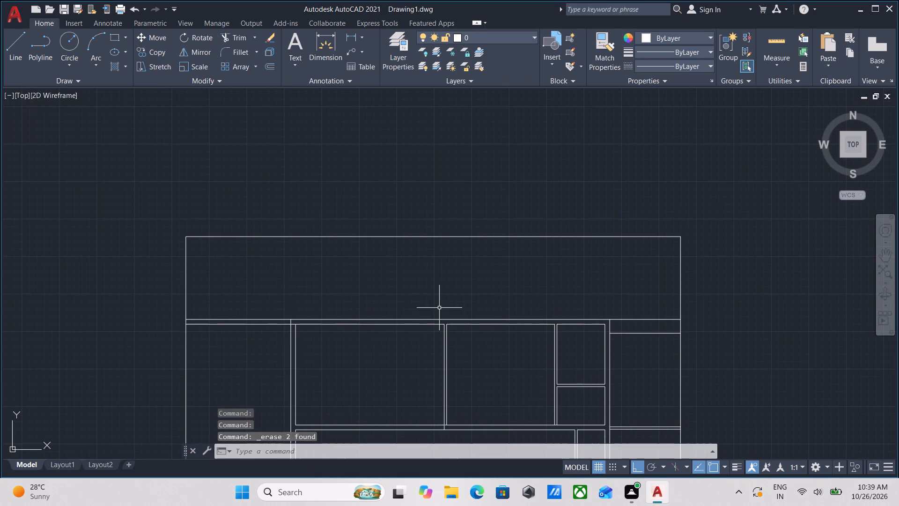
Draw an 11'-6" vertical line from the outer north wall to the boundary, aligned with the east face of the partition between the two large northern rooms.
scroll(573, 330, down, 1)
middle_drag(569, 333, 460, 357)
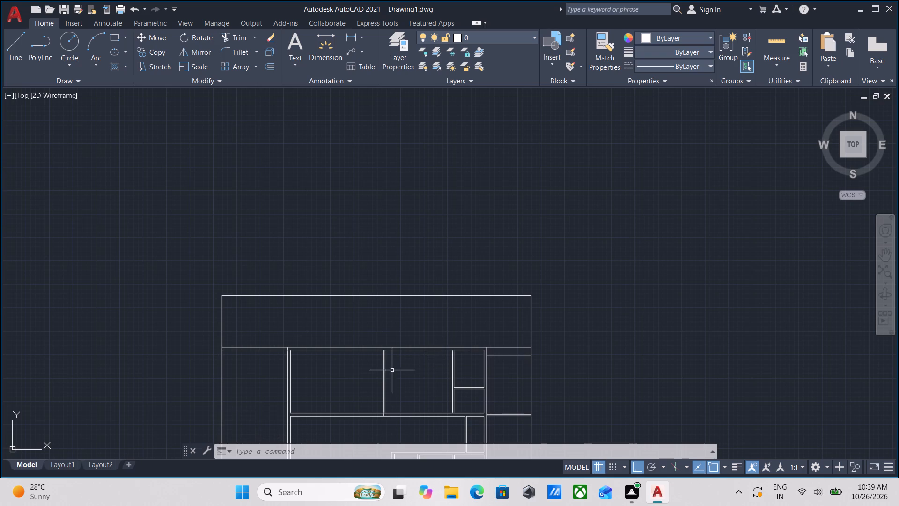
middle_drag(389, 370, 463, 340)
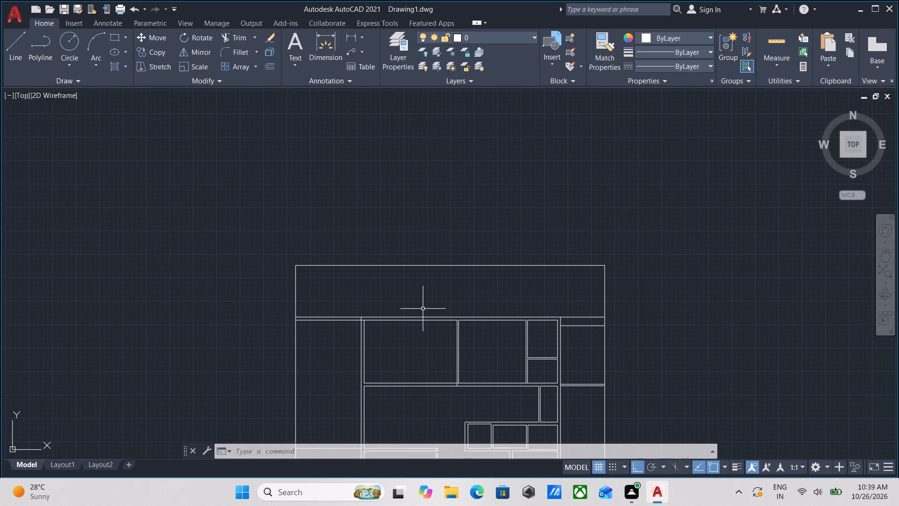
scroll(474, 348, up, 2)
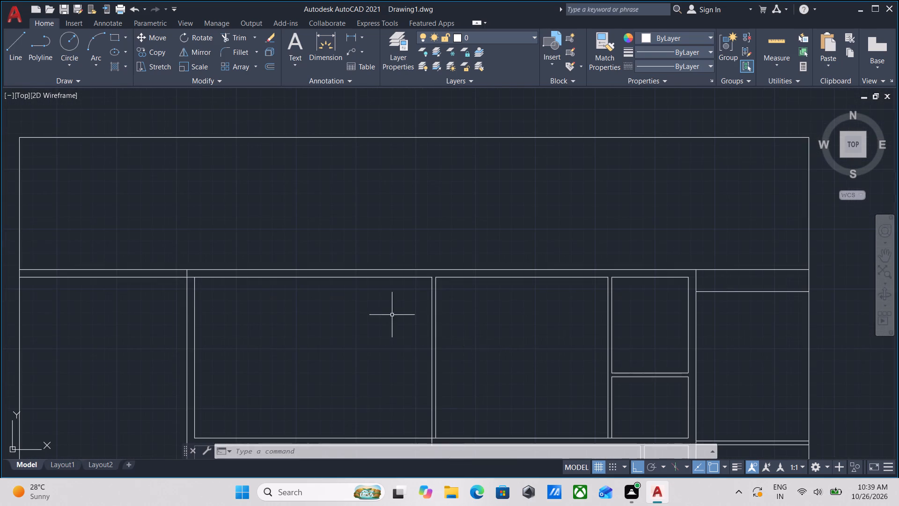
scroll(395, 304, up, 1)
middle_drag(415, 297, 392, 357)
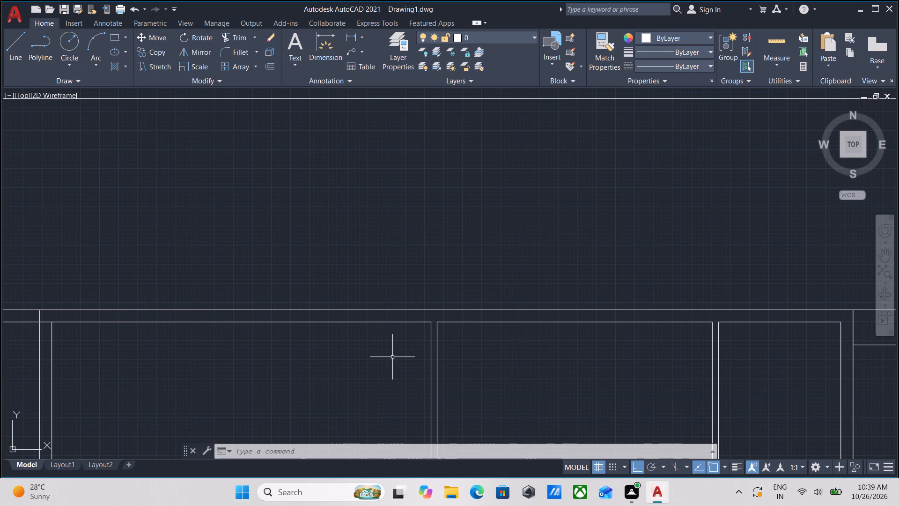
key(l)
key(Return)
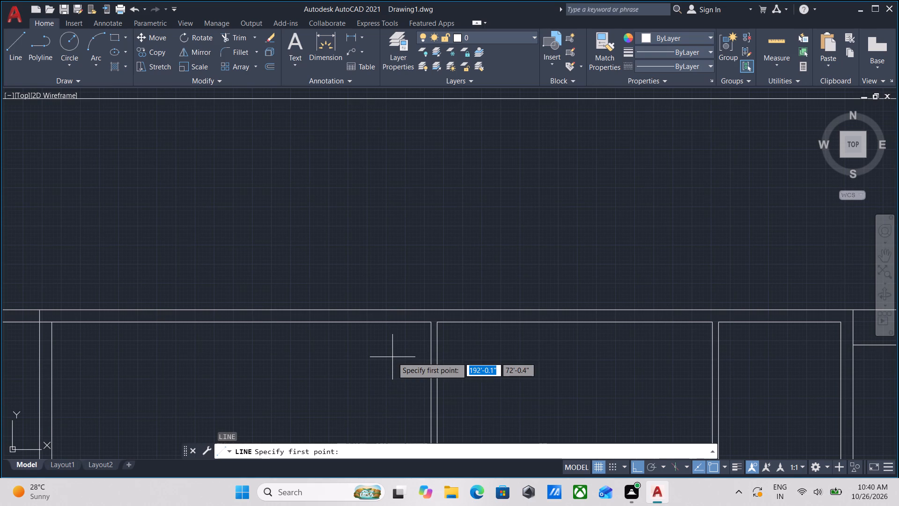
scroll(438, 313, up, 2)
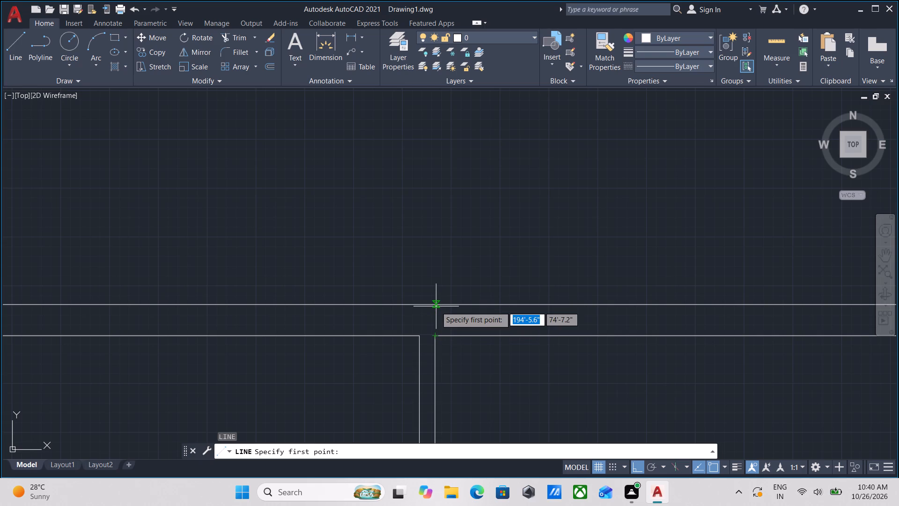
click(436, 306)
middle_drag(426, 255, 431, 388)
scroll(426, 269, down, 3)
middle_drag(440, 253, 435, 358)
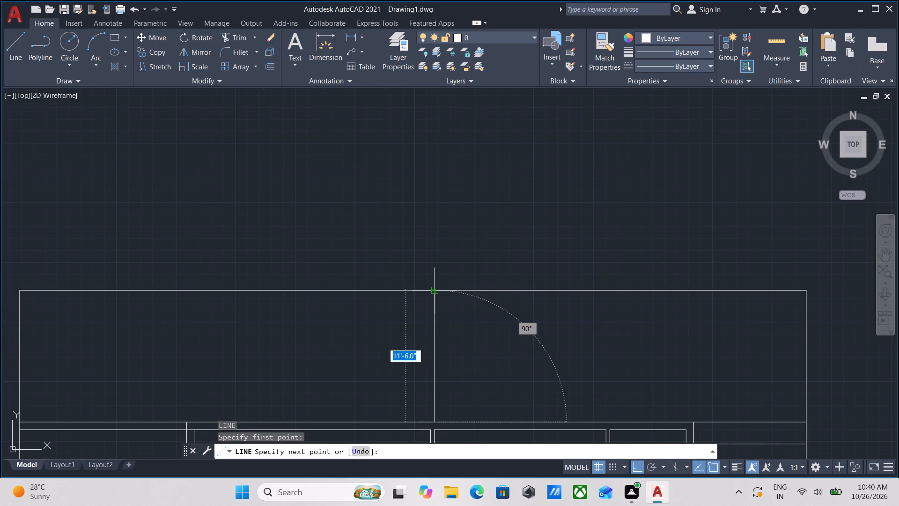
click(434, 289)
key(Escape)
Offset the vertical line in the north strip, aligned with the partition, 4" to the west.
drag(465, 352, 461, 350)
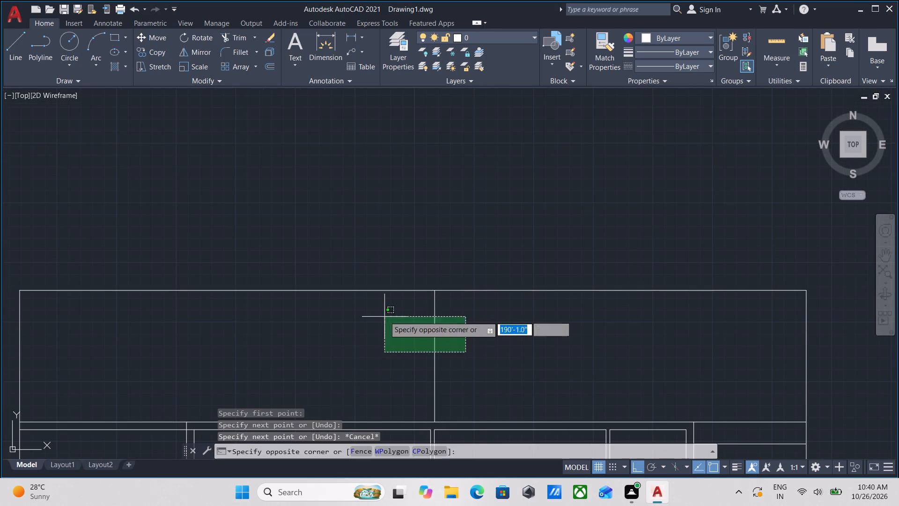
click(384, 316)
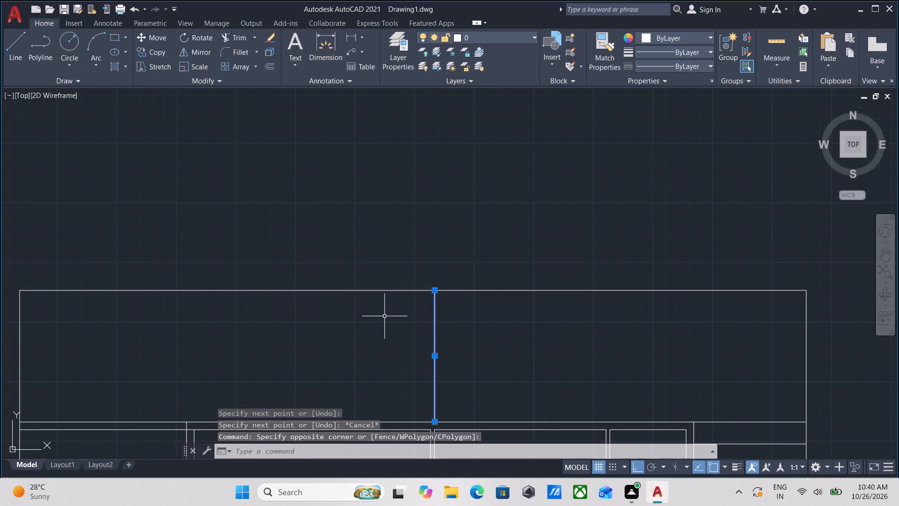
scroll(384, 316, down, 1)
middle_drag(384, 316, 389, 269)
scroll(420, 337, up, 2)
middle_drag(427, 280, 427, 303)
scroll(427, 303, down, 1)
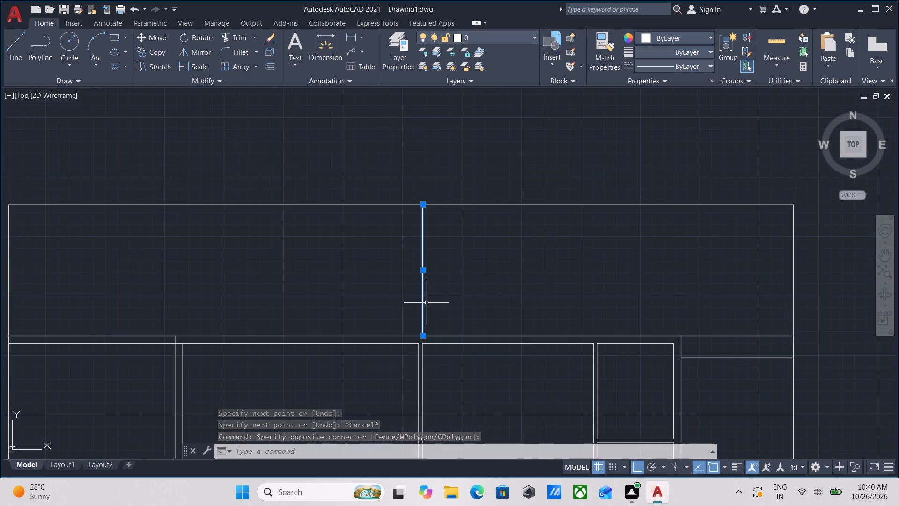
key(o)
key(Return)
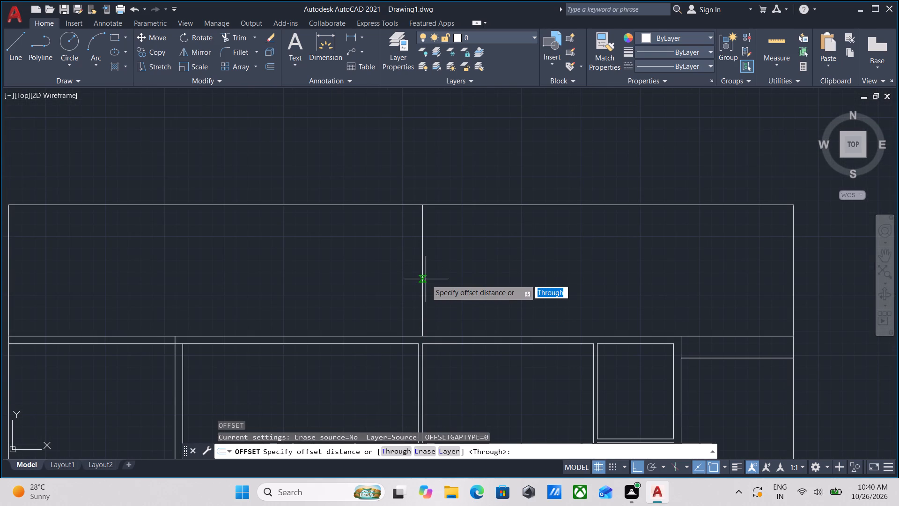
click(424, 274)
click(411, 274)
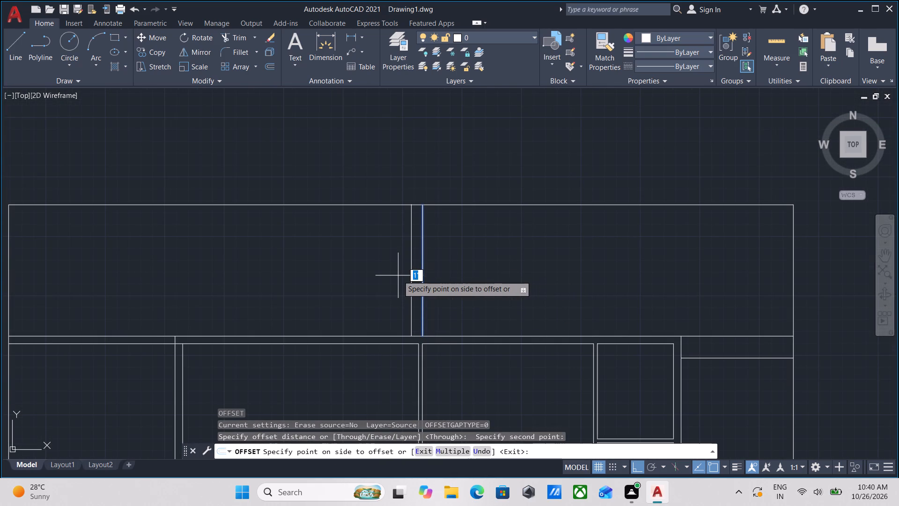
text(44)
key(BackSpace)
key(BackSpace)
key(4)
key(shift+quotedbl)
key(Return)
key(Escape)
Offset the western line of the new 4" wall pair in the north strip 22' to the west.
scroll(412, 318, up, 3)
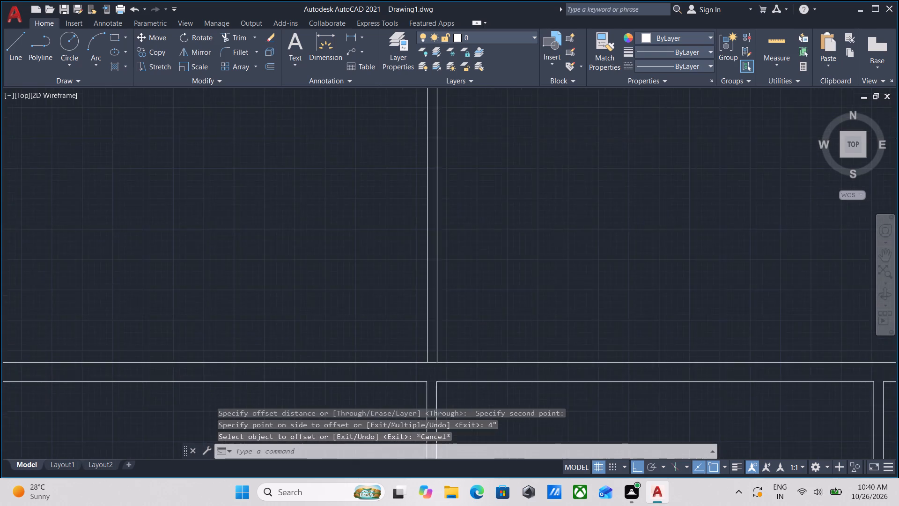
click(442, 335)
click(393, 286)
scroll(393, 286, down, 1)
middle_drag(393, 286, 415, 342)
key(o)
key(Return)
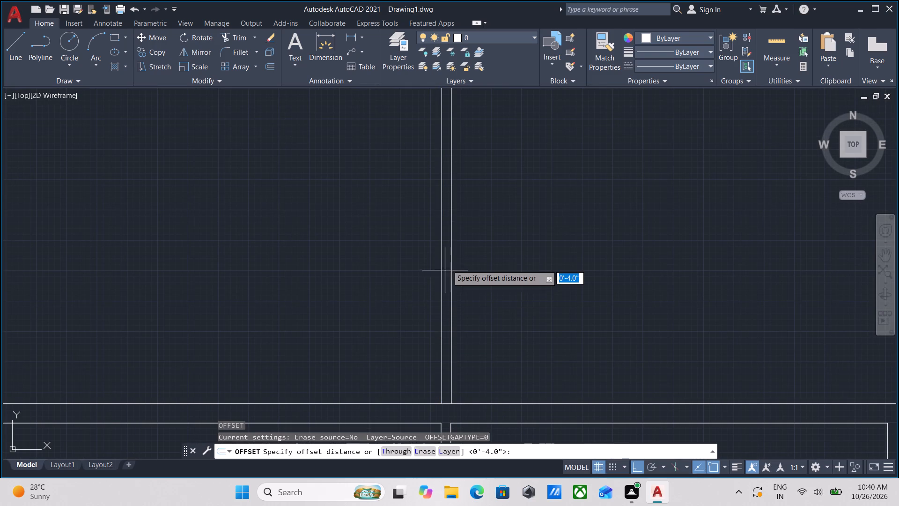
click(441, 237)
click(354, 237)
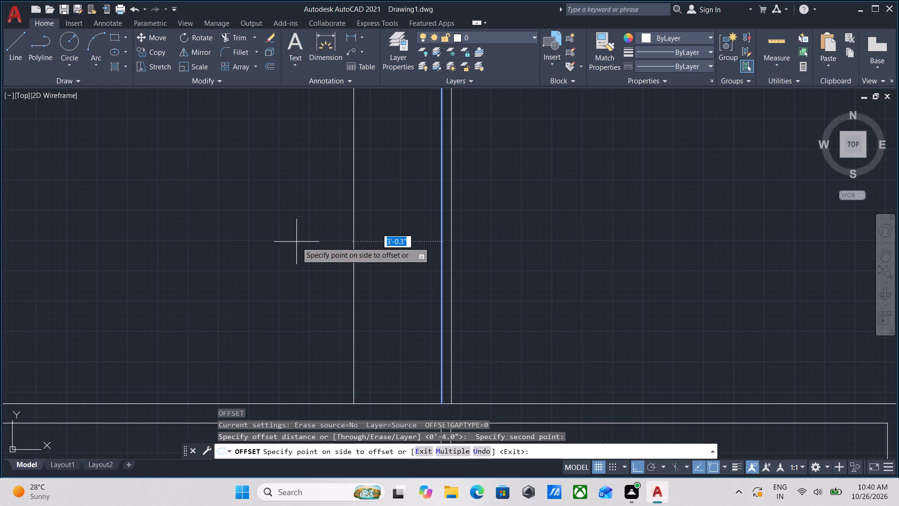
text(22)
key(apostrophe)
key(Return)
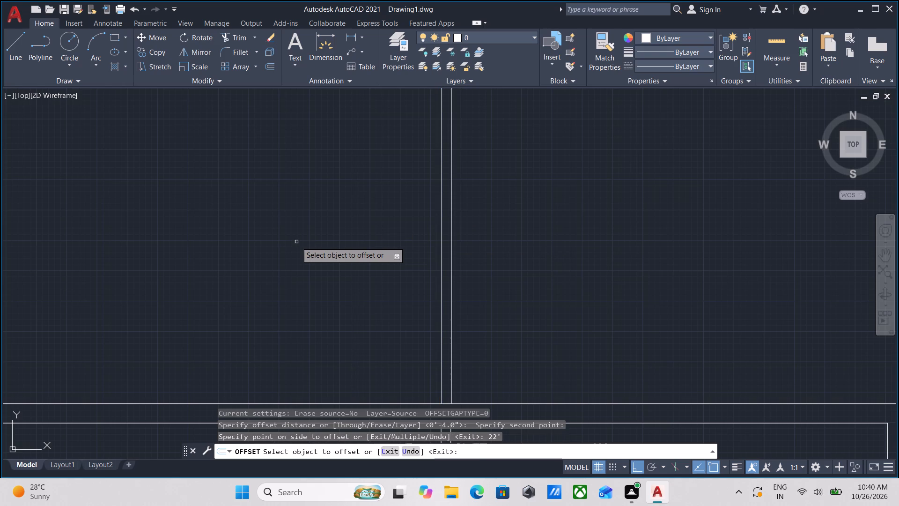
scroll(296, 242, down, 3)
middle_drag(300, 242, 337, 243)
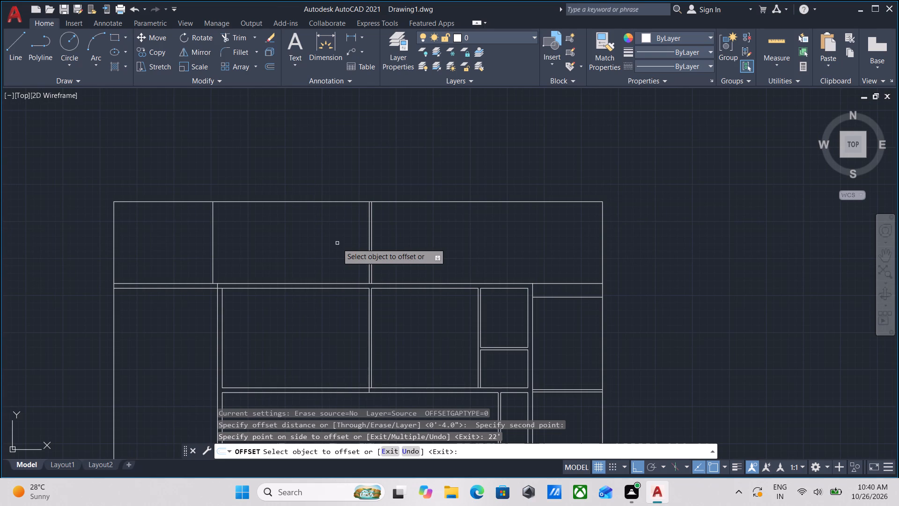
key(Escape)
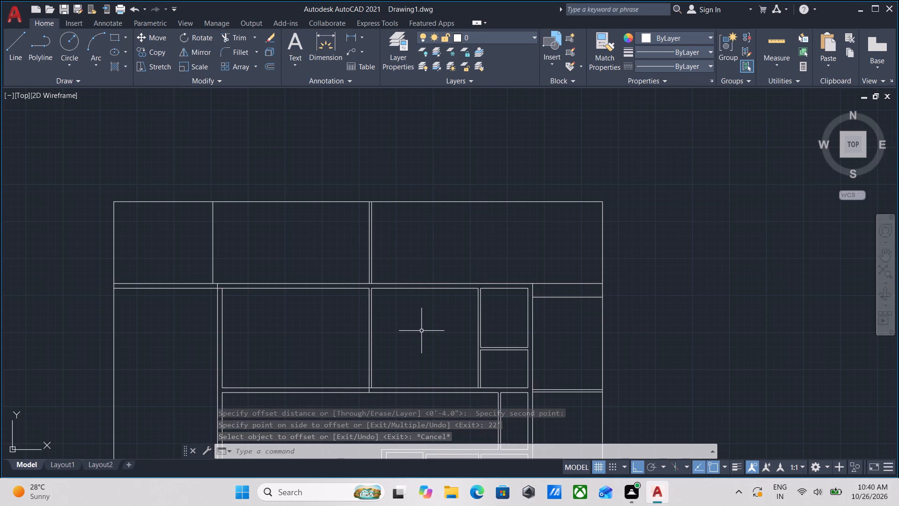
Measure the width and depth of the large northern room east of the partition.
text(mea)
key(Return)
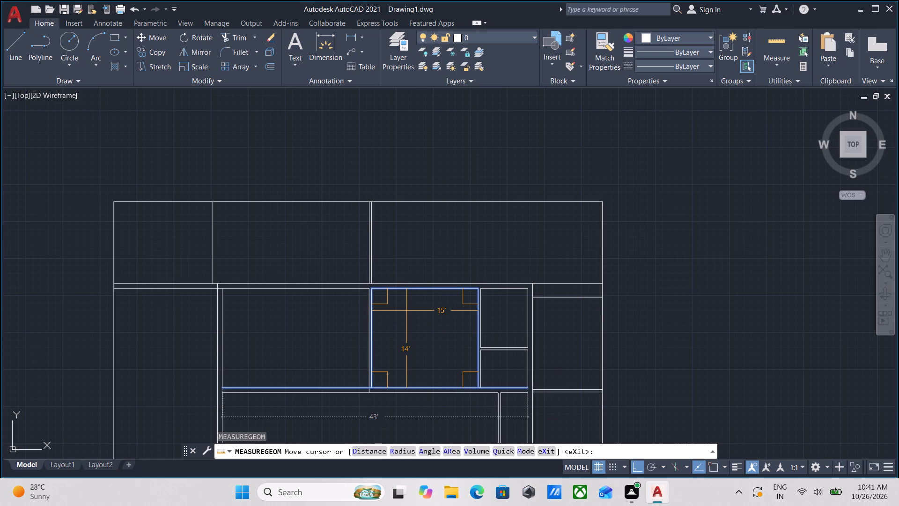
key(Escape)
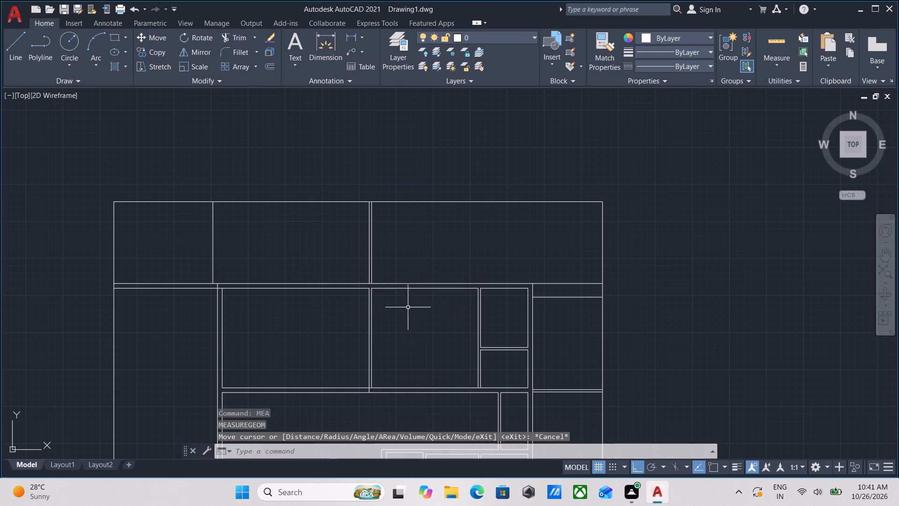
Examine the strip north of the house and its dividing lines from the west boundary to the east boundary.
scroll(370, 270, up, 2)
middle_drag(369, 306, 484, 298)
scroll(369, 306, up, 1)
scroll(348, 289, down, 3)
middle_drag(346, 289, 350, 291)
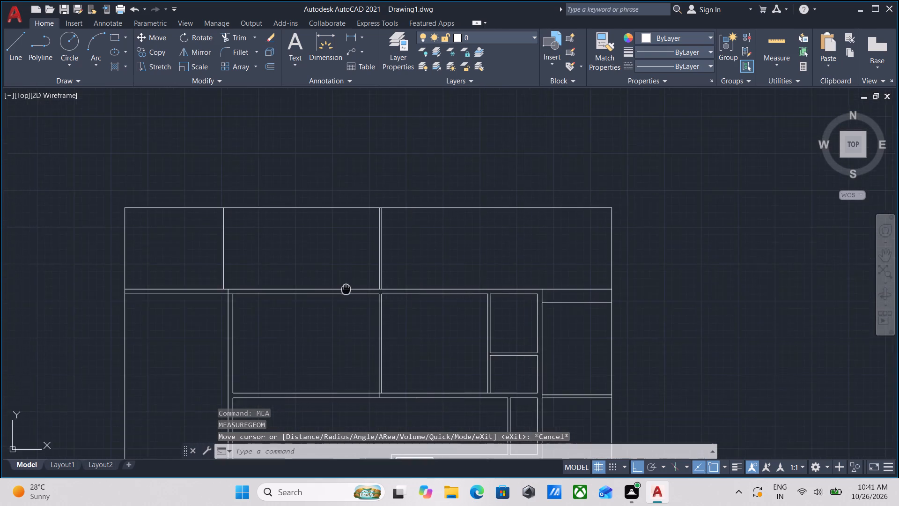
middle_drag(350, 291, 398, 311)
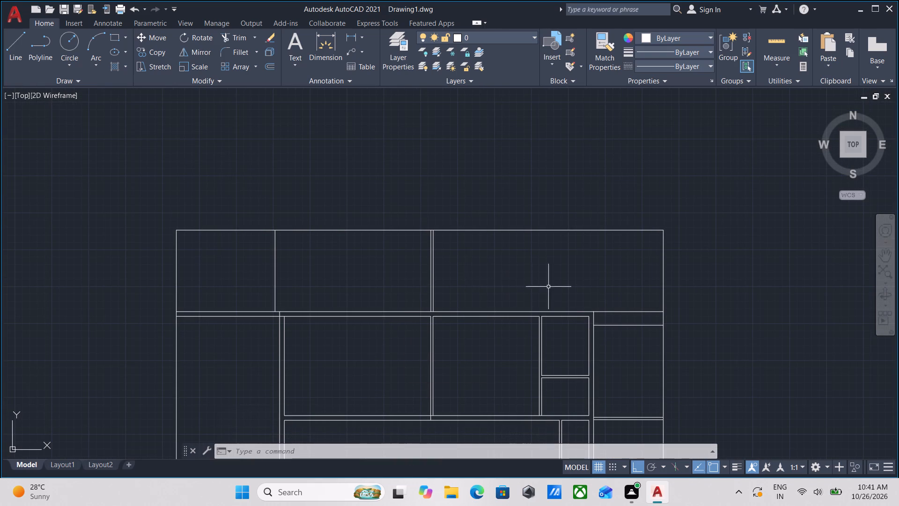
middle_drag(576, 288, 328, 313)
scroll(352, 325, up, 1)
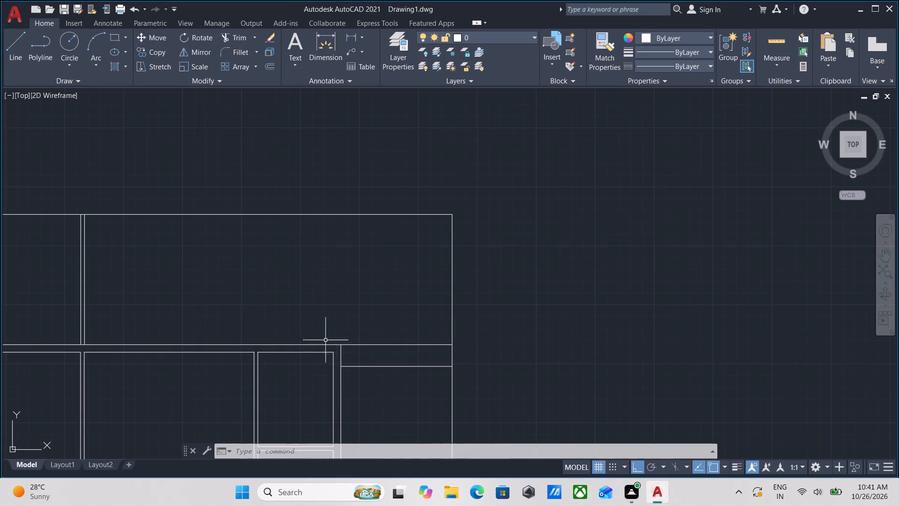
scroll(322, 341, down, 1)
middle_drag(322, 341, 364, 343)
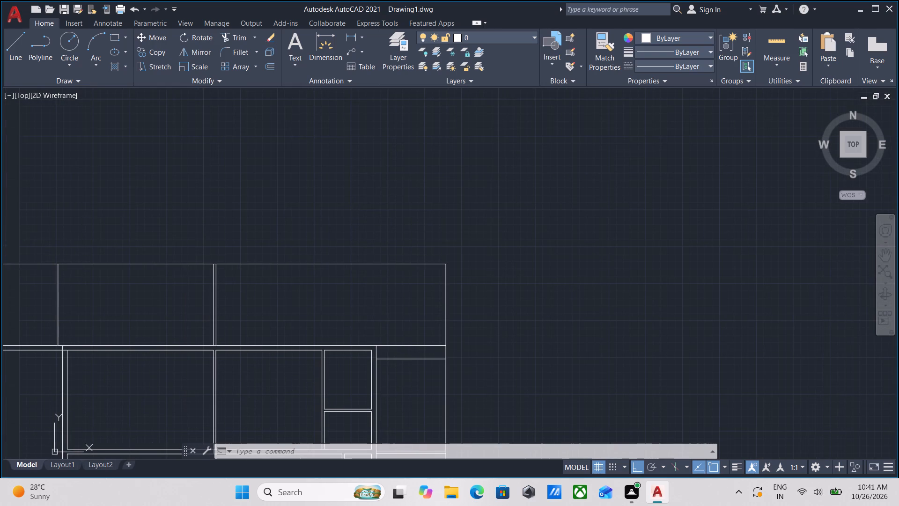
middle_drag(312, 342, 515, 322)
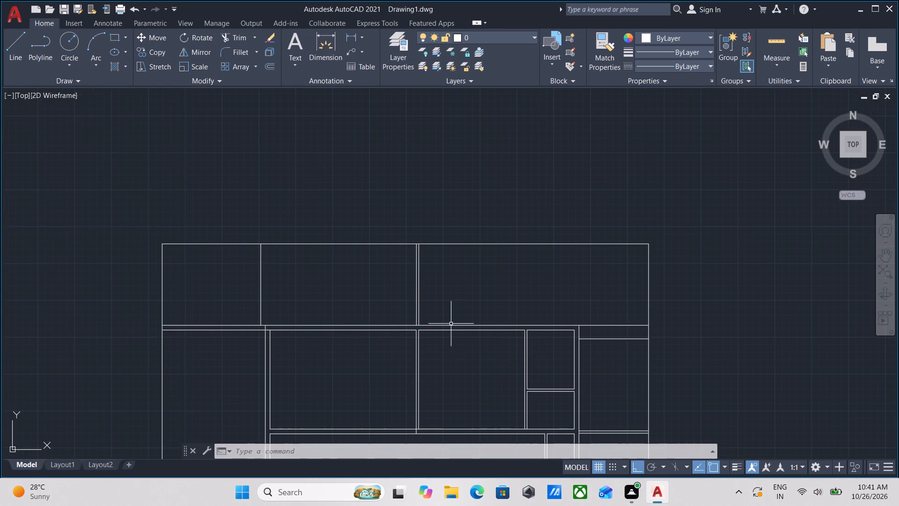
middle_drag(451, 323, 549, 314)
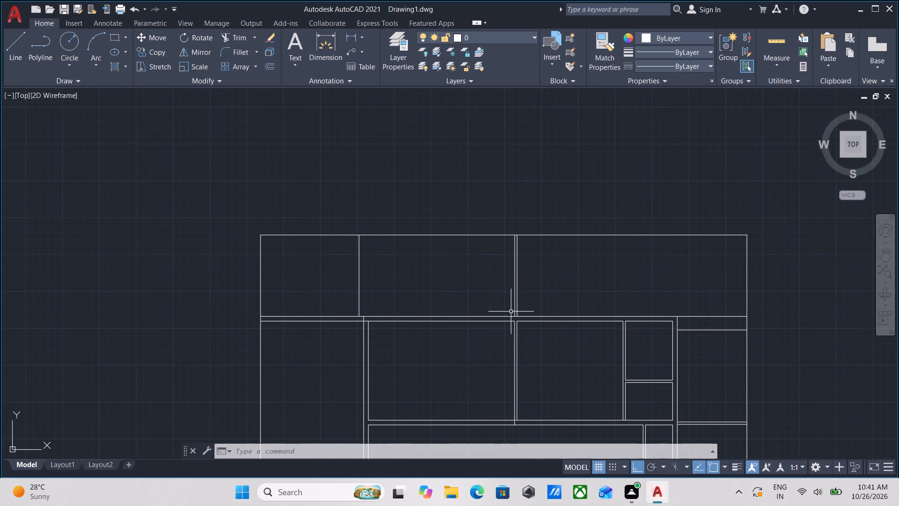
middle_drag(511, 312, 559, 313)
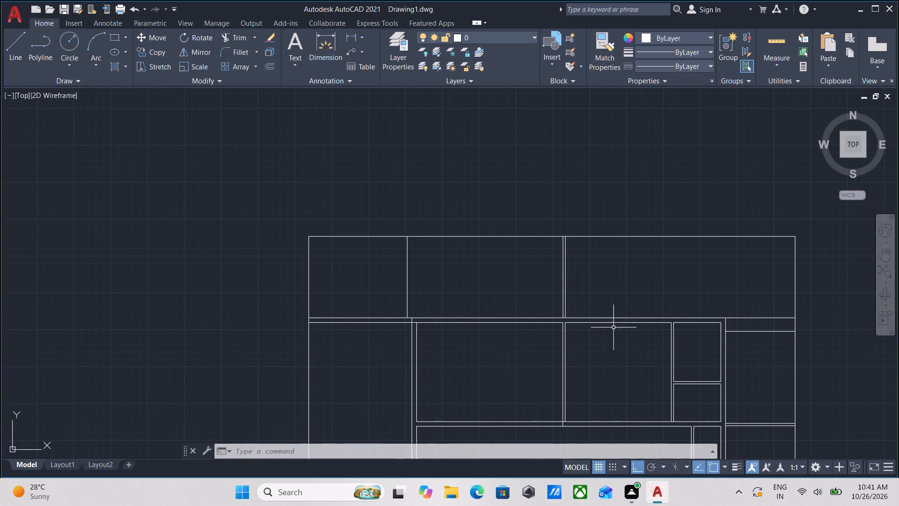
Draw a vertical line across the north strip, from the midpoint of the east strip's north edge up to the outer boundary.
scroll(621, 323, up, 1)
middle_drag(647, 322, 316, 344)
scroll(488, 342, down, 1)
middle_drag(486, 343, 447, 354)
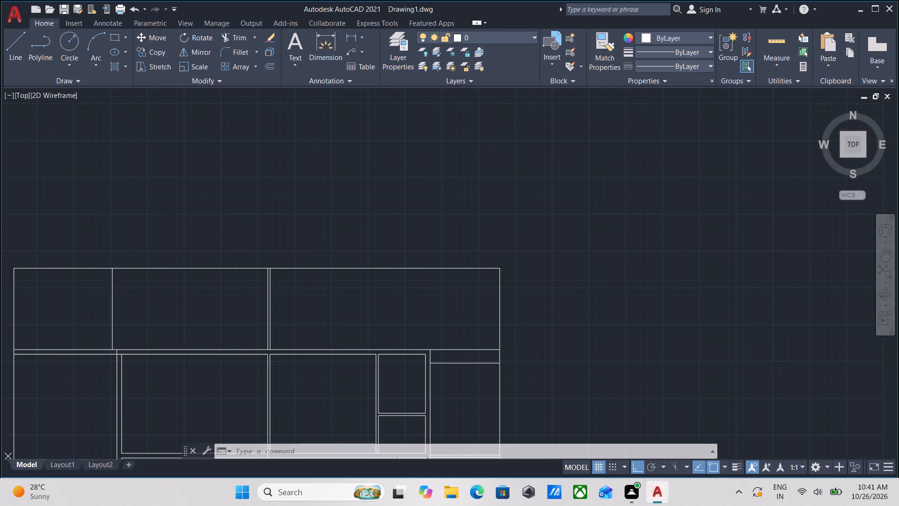
key(l)
key(Return)
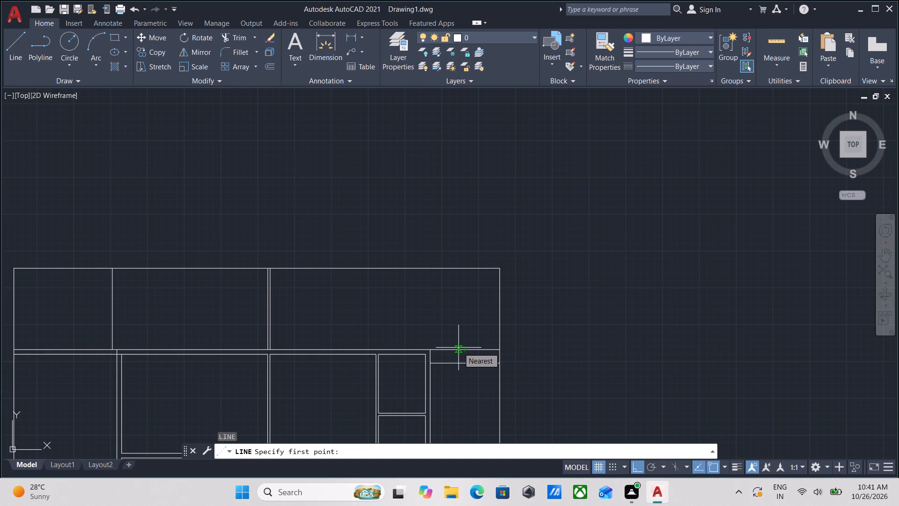
scroll(473, 352, up, 2)
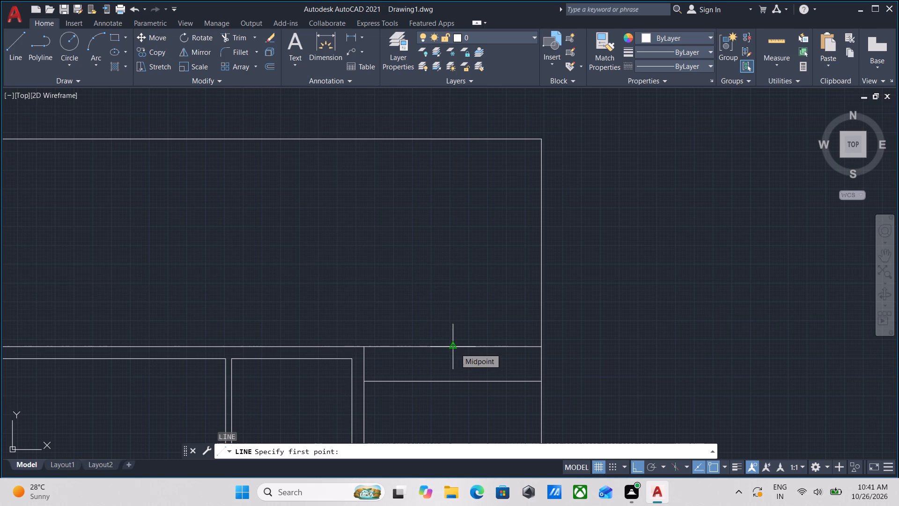
click(455, 348)
middle_drag(448, 282, 451, 381)
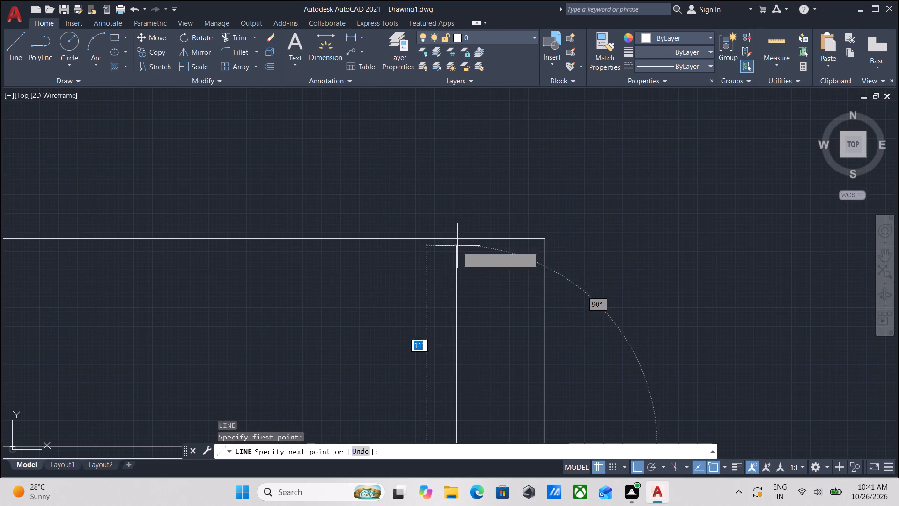
click(458, 239)
key(Escape)
Examine the new line's junction at the northeast corner and the layout of the northern rooms and strip.
scroll(349, 290, down, 3)
middle_drag(351, 289, 450, 241)
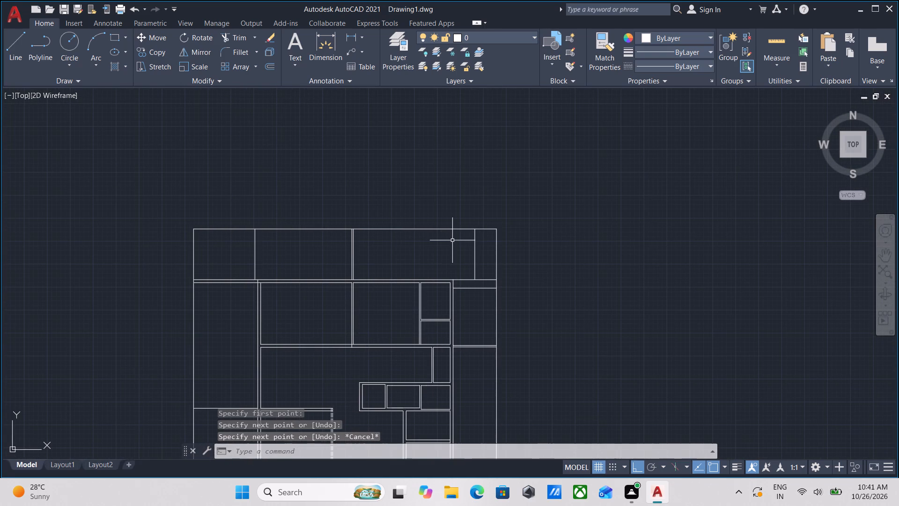
scroll(497, 292, up, 3)
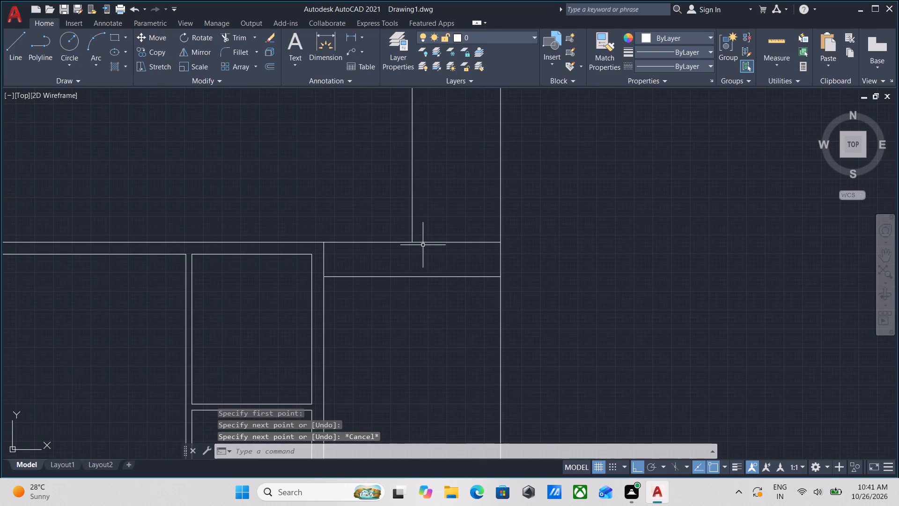
scroll(423, 245, up, 1)
scroll(423, 245, down, 1)
middle_drag(423, 245, 418, 316)
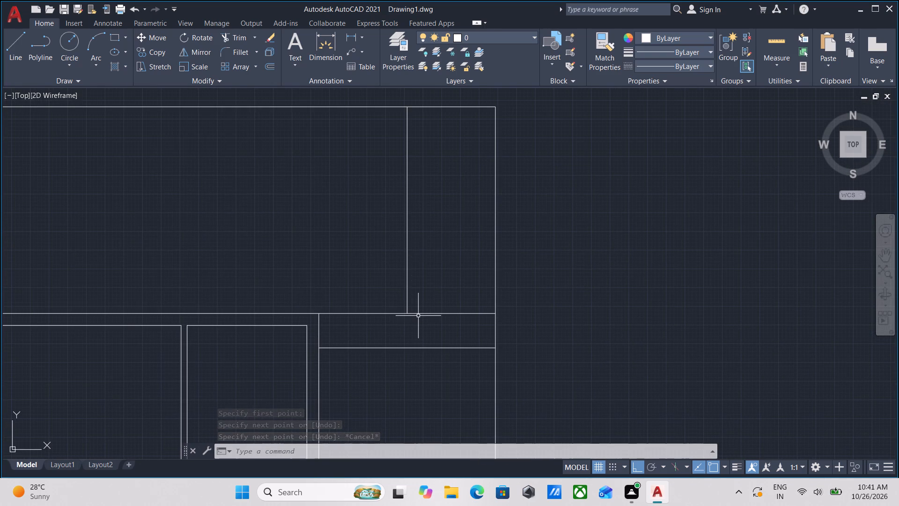
scroll(433, 303, up, 2)
scroll(413, 288, down, 2)
middle_drag(409, 285, 445, 320)
middle_drag(356, 295, 368, 316)
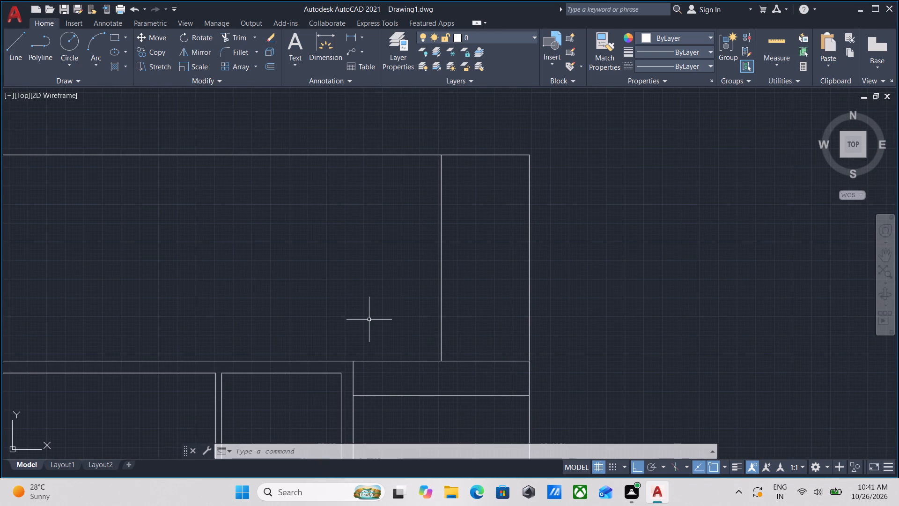
scroll(325, 337, down, 1)
middle_drag(407, 317, 435, 304)
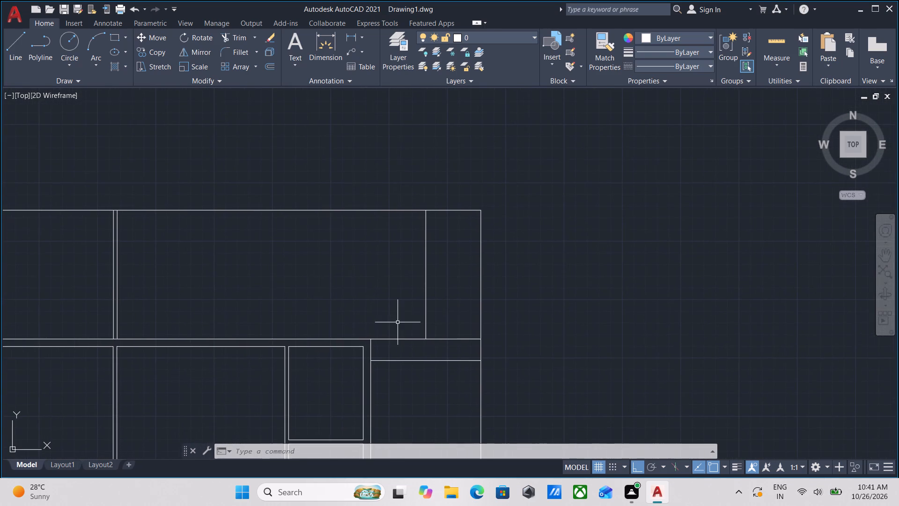
middle_drag(339, 345, 435, 311)
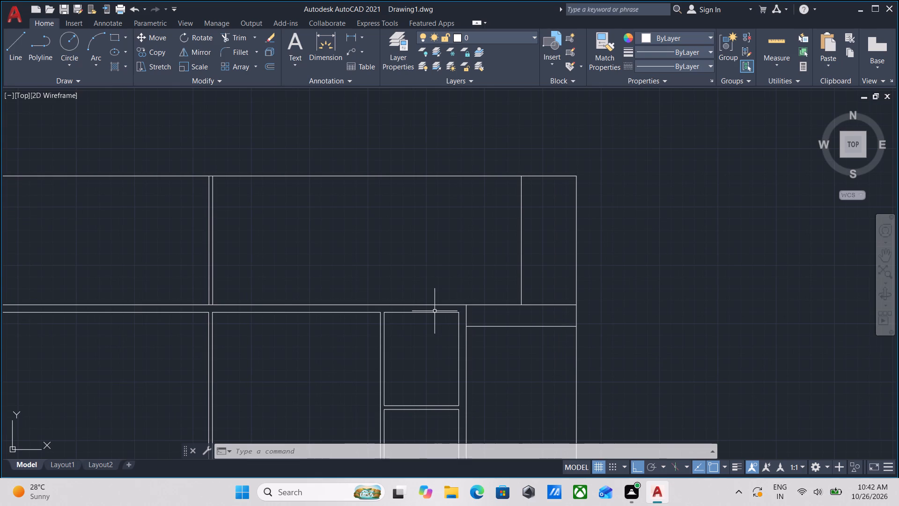
middle_drag(274, 320, 354, 267)
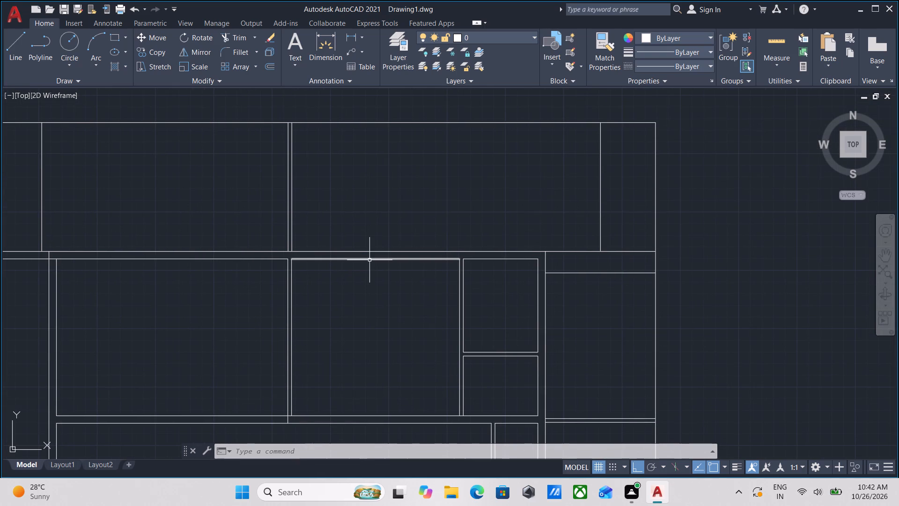
scroll(288, 291, up, 1)
middle_drag(288, 291, 506, 162)
scroll(559, 266, down, 2)
middle_drag(559, 266, 524, 288)
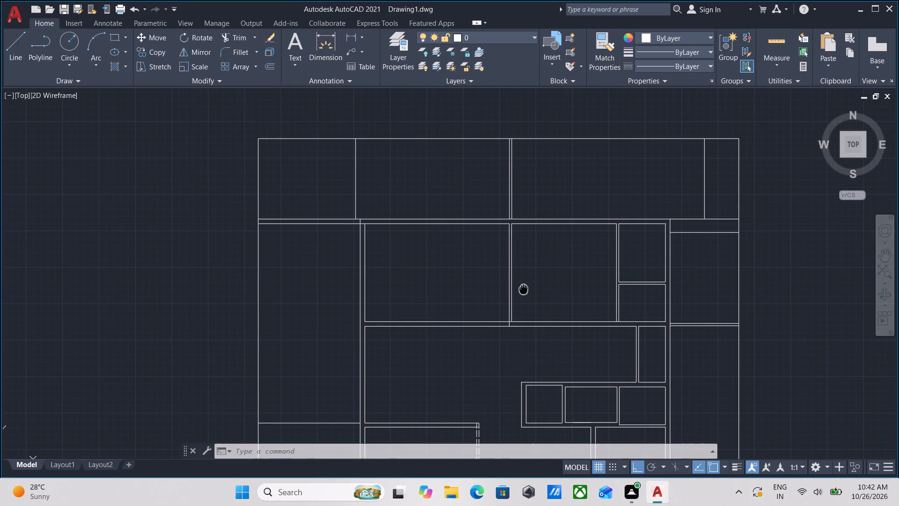
Examine the floor plan from the north strip down to the central rooms and the dashed partition lines.
middle_drag(567, 277, 442, 339)
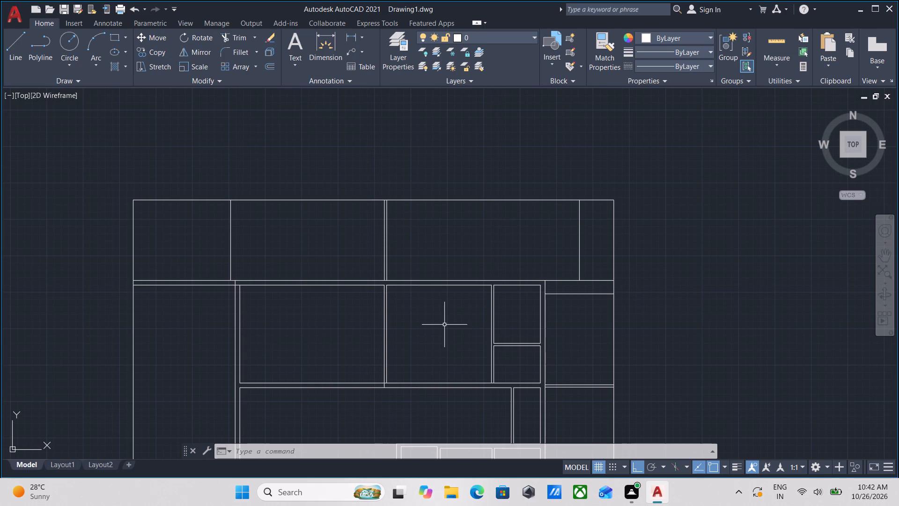
scroll(369, 314, down, 1)
middle_drag(369, 314, 400, 335)
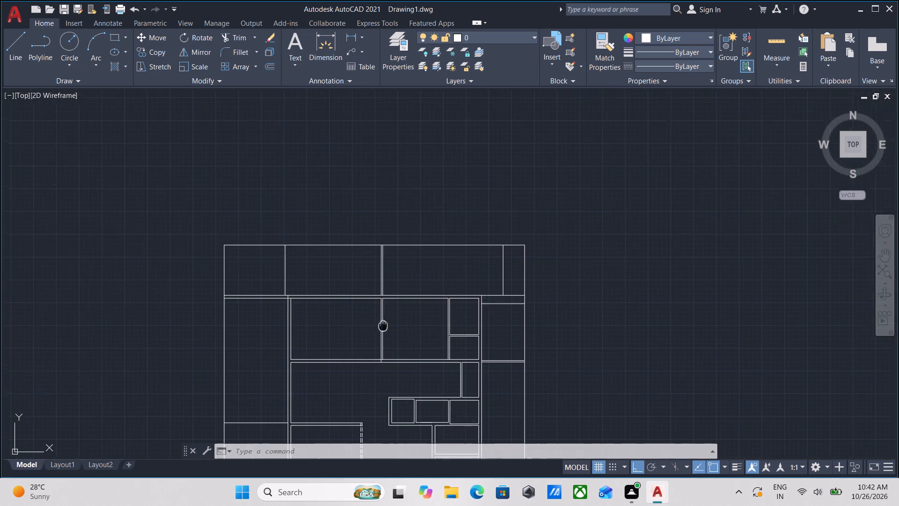
middle_drag(400, 335, 466, 342)
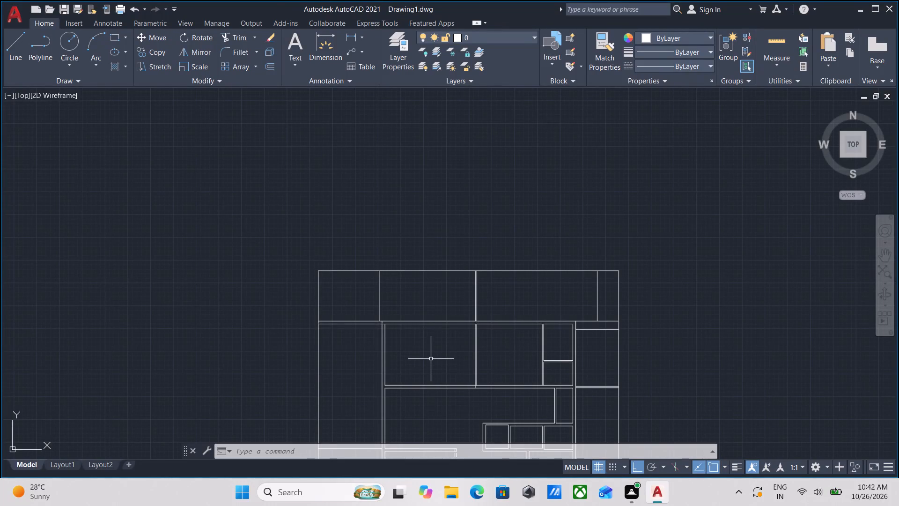
middle_drag(521, 346, 301, 344)
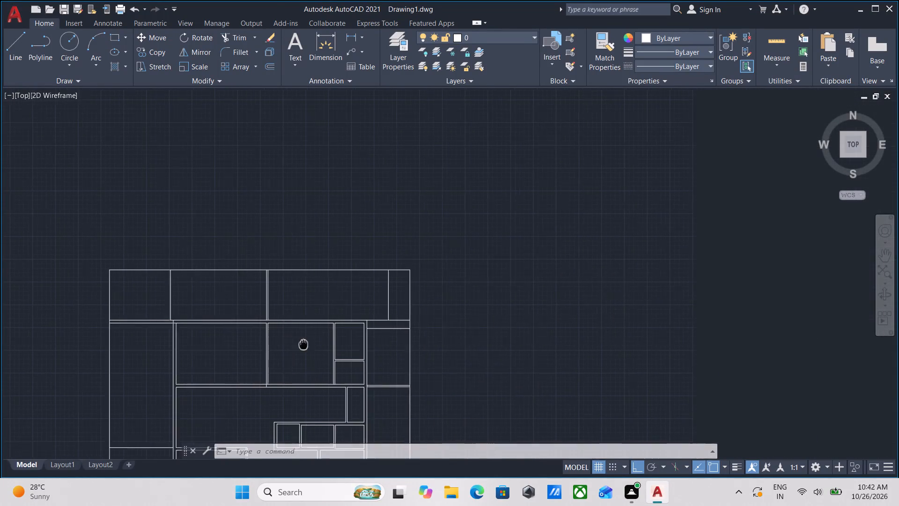
middle_drag(301, 344, 299, 344)
middle_drag(346, 344, 486, 218)
middle_drag(273, 263, 298, 300)
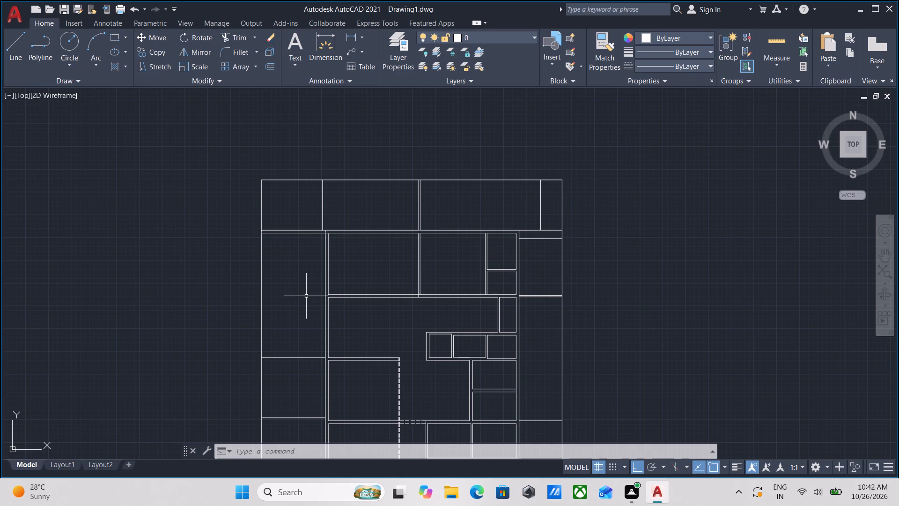
scroll(344, 323, down, 2)
scroll(341, 331, up, 1)
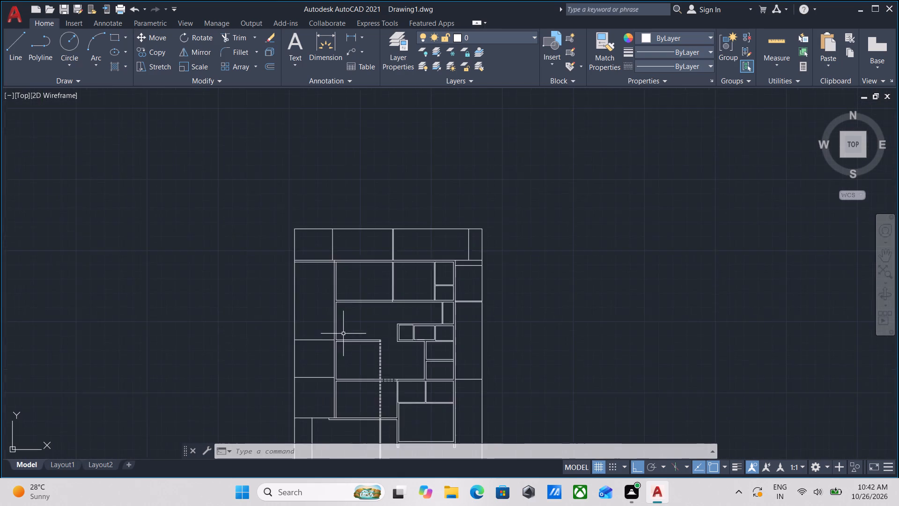
scroll(345, 335, up, 1)
middle_drag(366, 362, 373, 343)
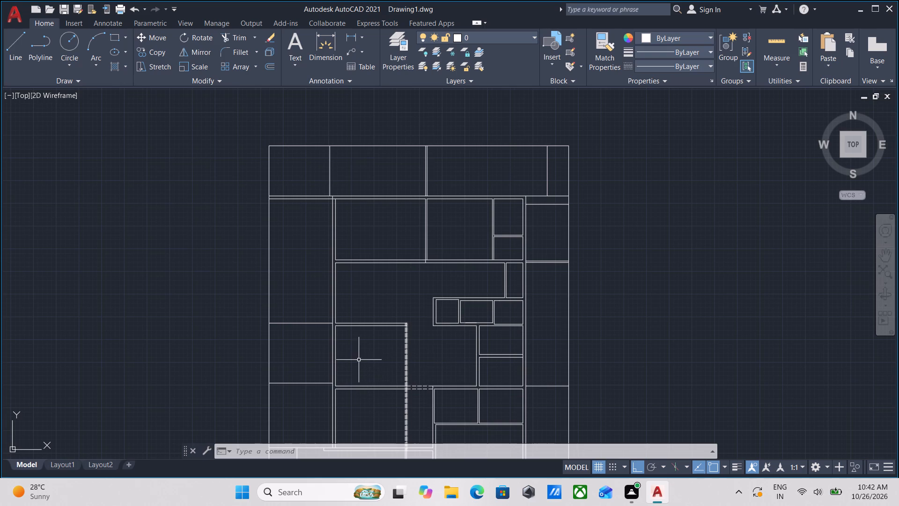
scroll(359, 359, down, 1)
middle_drag(359, 359, 357, 369)
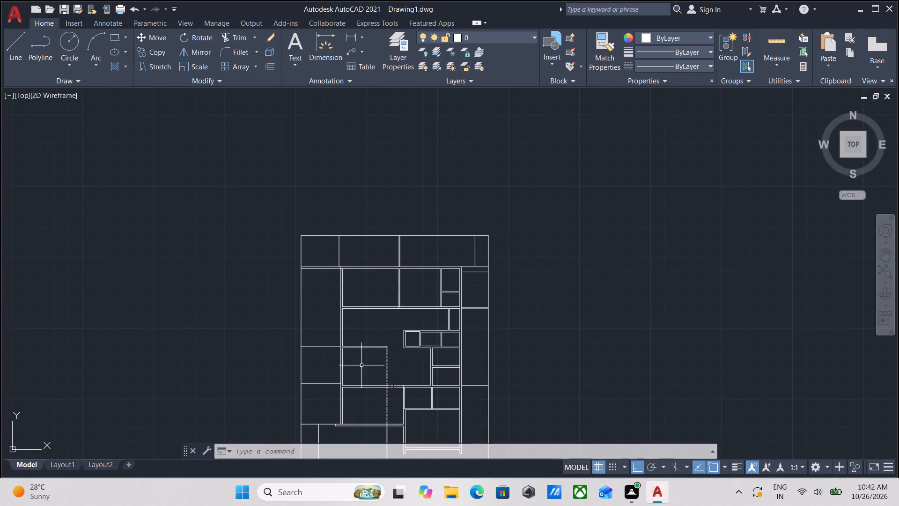
Extend both dashed vertical partition lines north across the central space to the wall south of the northern rooms.
scroll(388, 363, up, 2)
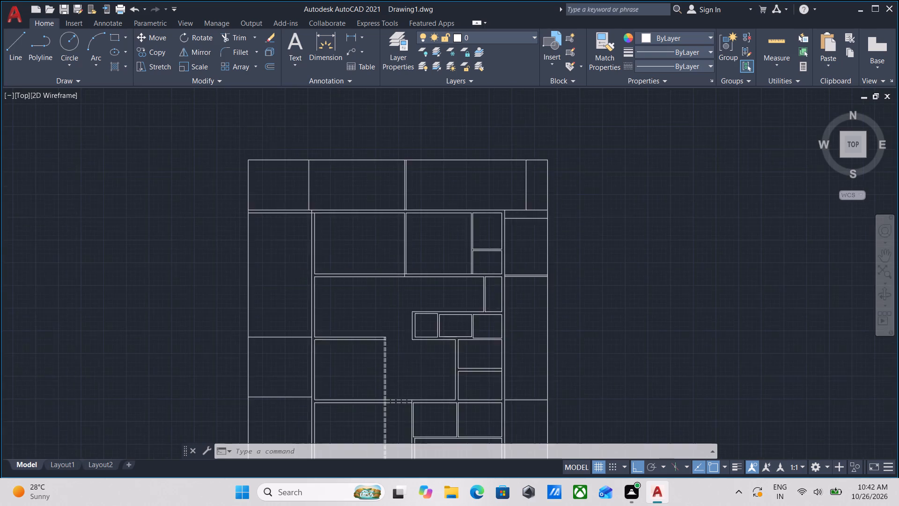
scroll(378, 354, up, 2)
scroll(352, 352, down, 2)
middle_drag(352, 352, 346, 368)
scroll(352, 364, up, 2)
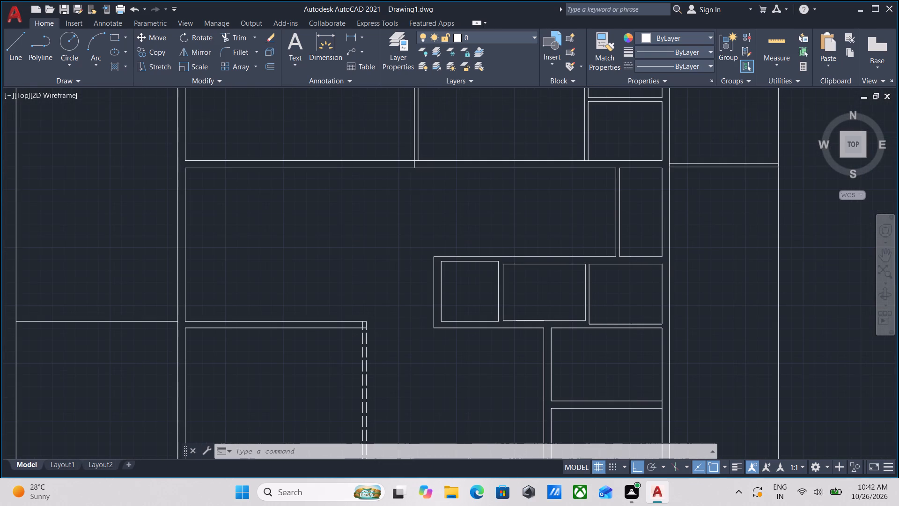
text(ex)
key(Return)
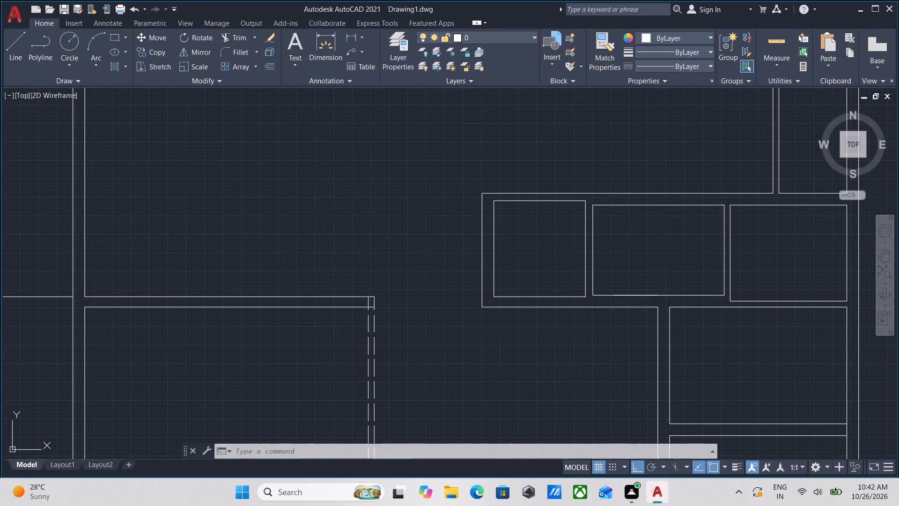
scroll(368, 339, down, 2)
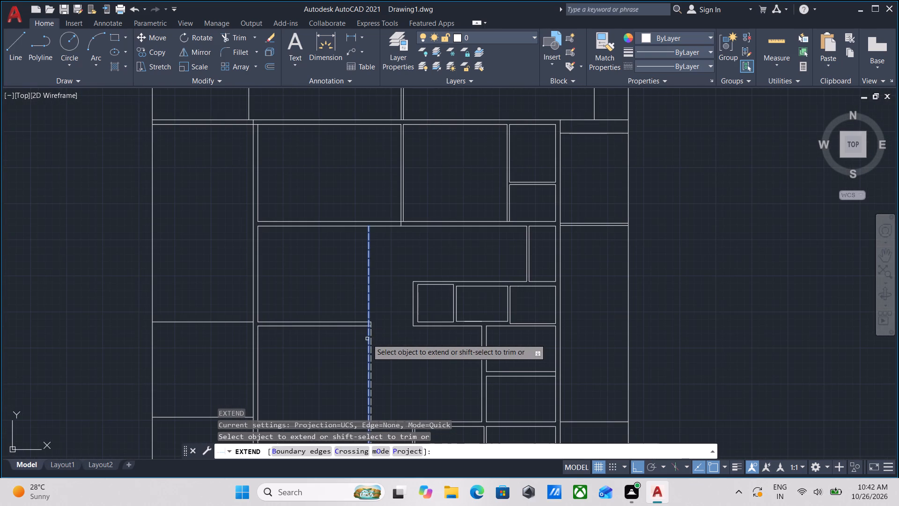
click(367, 339)
scroll(370, 347, up, 2)
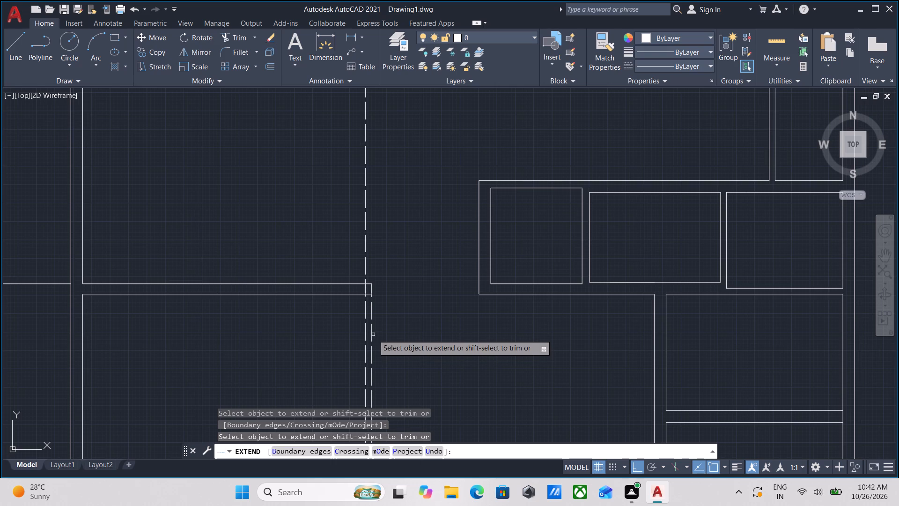
scroll(367, 330, down, 2)
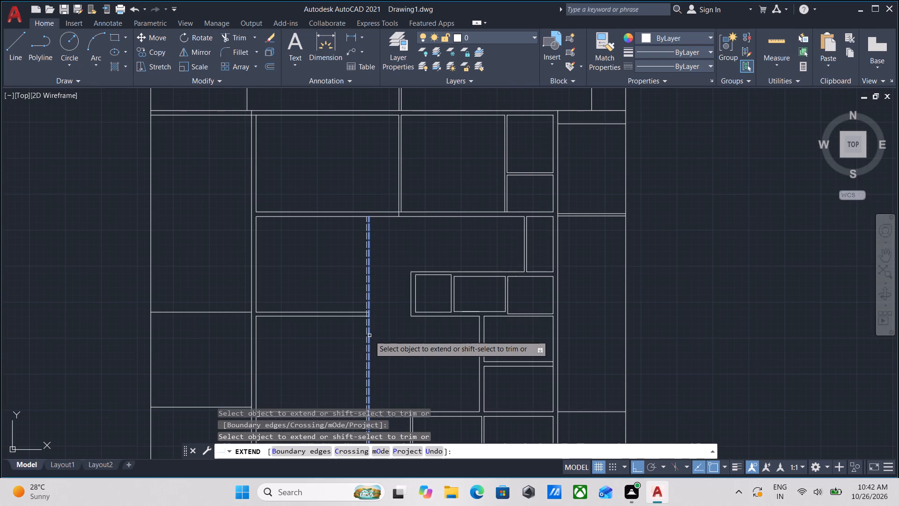
click(369, 335)
scroll(388, 289, up, 1)
middle_drag(388, 289, 388, 326)
scroll(388, 326, down, 1)
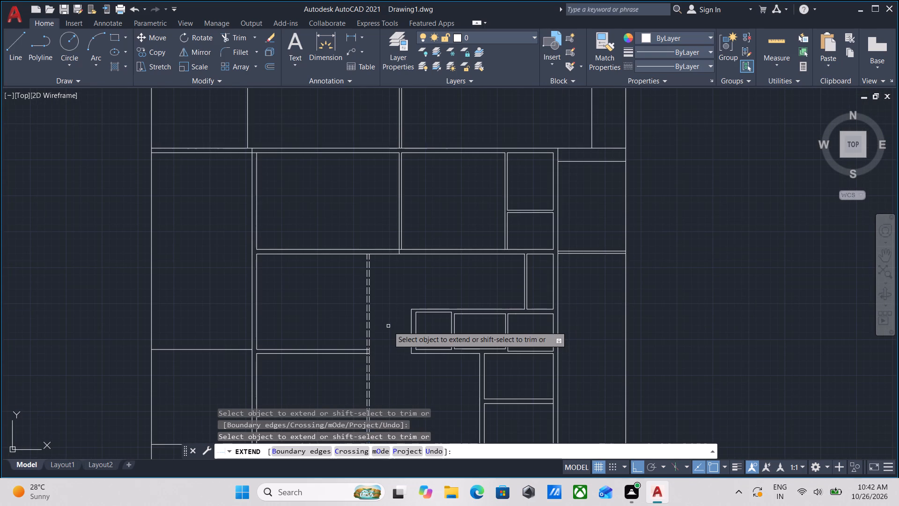
scroll(388, 326, up, 2)
scroll(388, 326, down, 2)
middle_drag(388, 326, 396, 293)
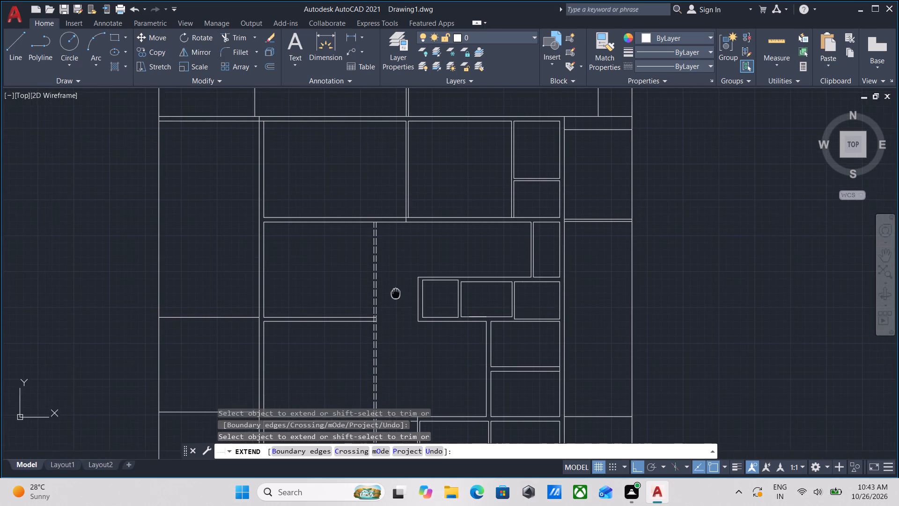
key(Escape)
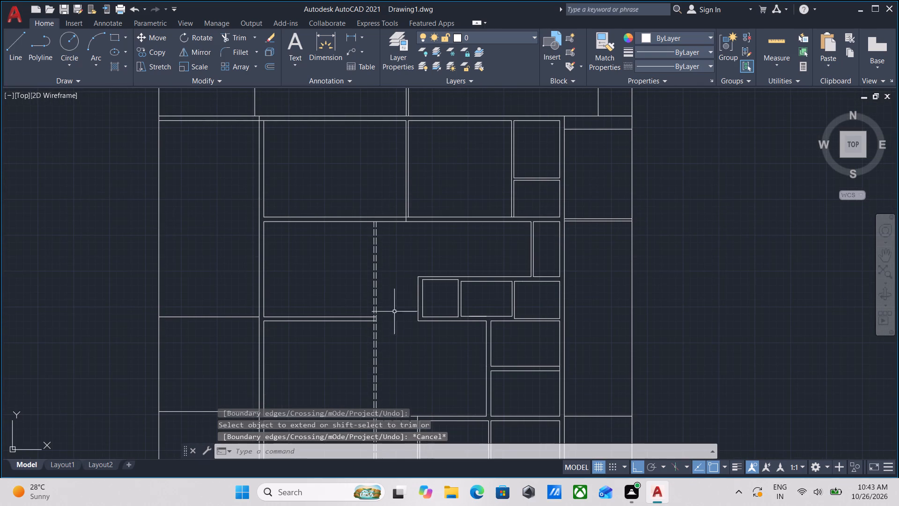
Examine the extended pair of dashed vertical lines along their length down to the southern rooms.
scroll(361, 363, up, 2)
scroll(383, 342, down, 2)
middle_drag(383, 342, 362, 255)
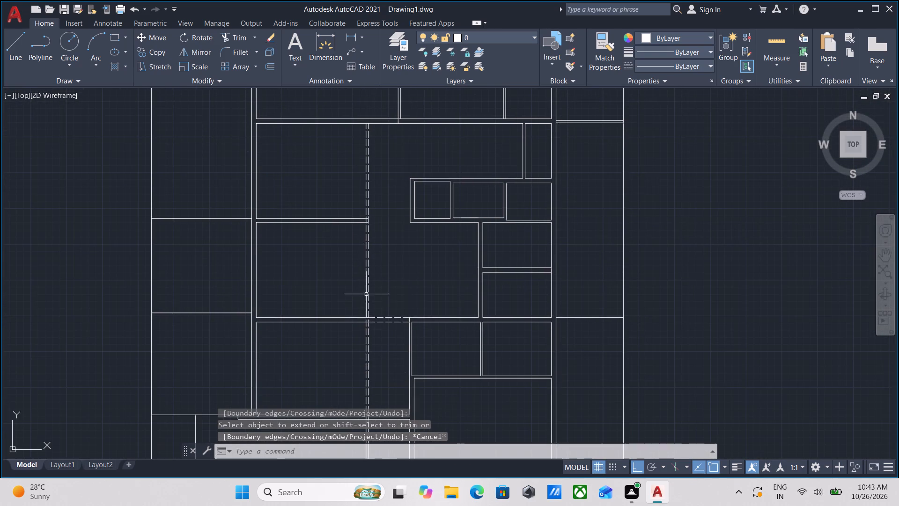
scroll(367, 306, up, 3)
scroll(367, 306, down, 2)
middle_drag(367, 306, 359, 339)
scroll(357, 338, up, 1)
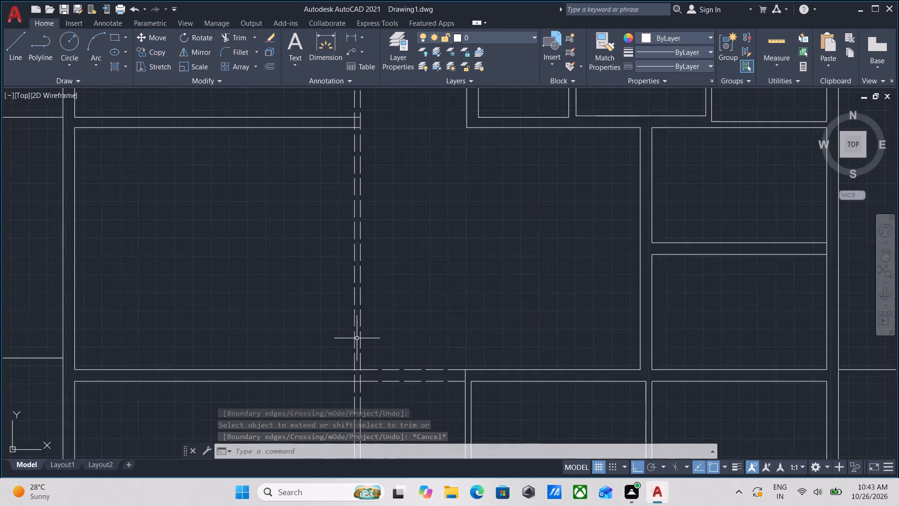
scroll(357, 338, up, 2)
click(357, 338)
click(319, 305)
scroll(319, 305, down, 3)
middle_drag(319, 305, 405, 222)
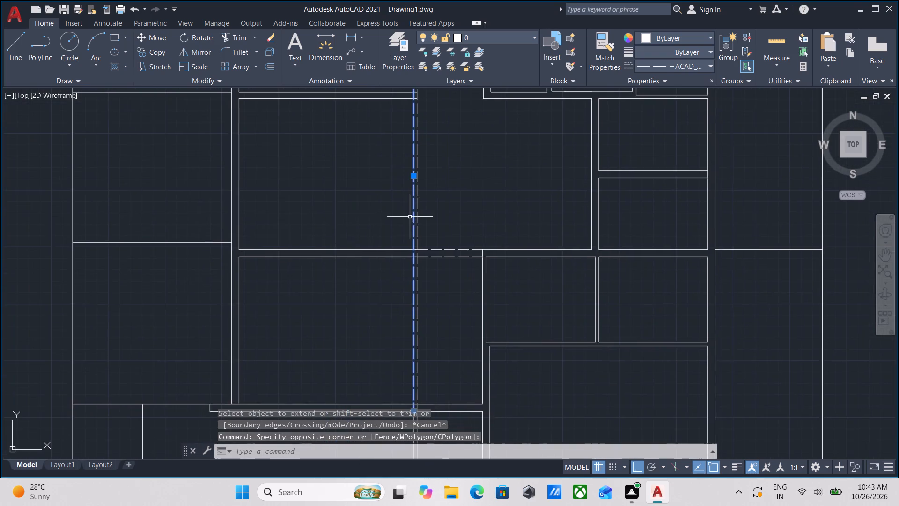
scroll(412, 216, down, 2)
scroll(392, 253, up, 2)
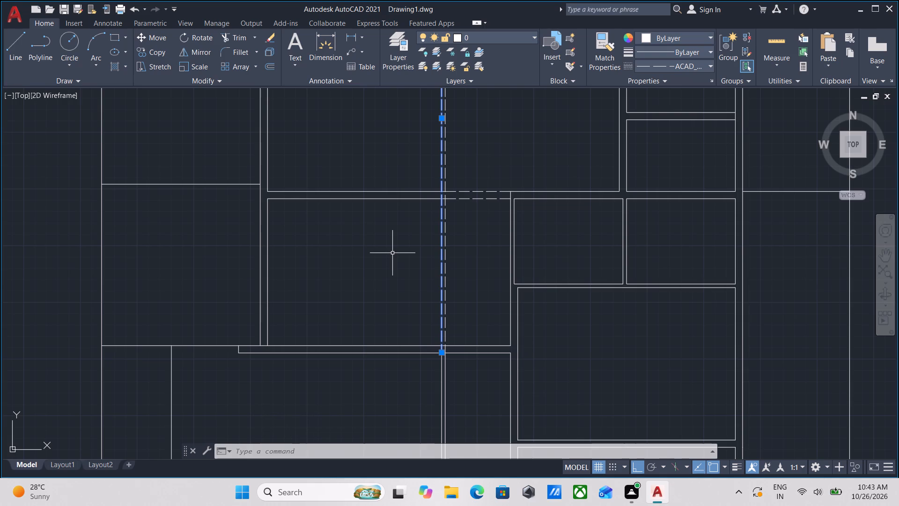
scroll(423, 267, up, 3)
key(Escape)
scroll(473, 294, down, 1)
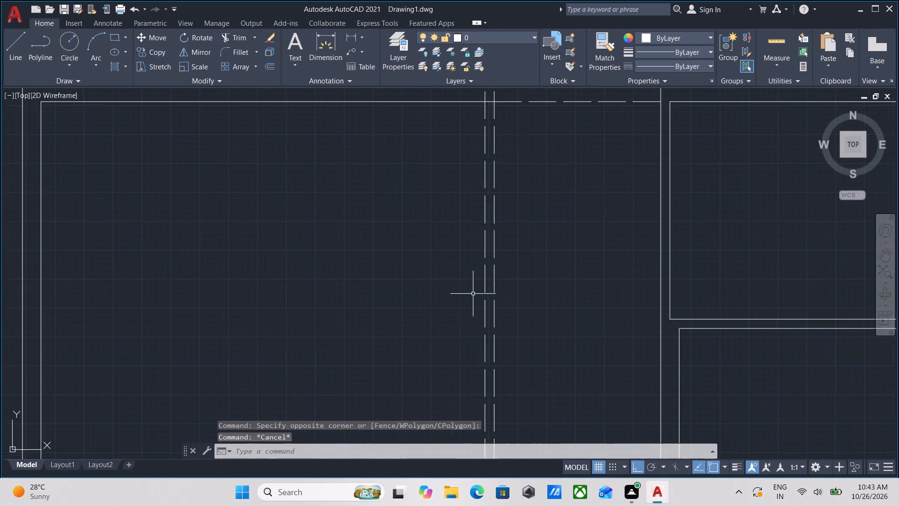
scroll(473, 294, down, 2)
middle_drag(393, 329, 368, 342)
scroll(391, 344, up, 1)
scroll(408, 347, down, 1)
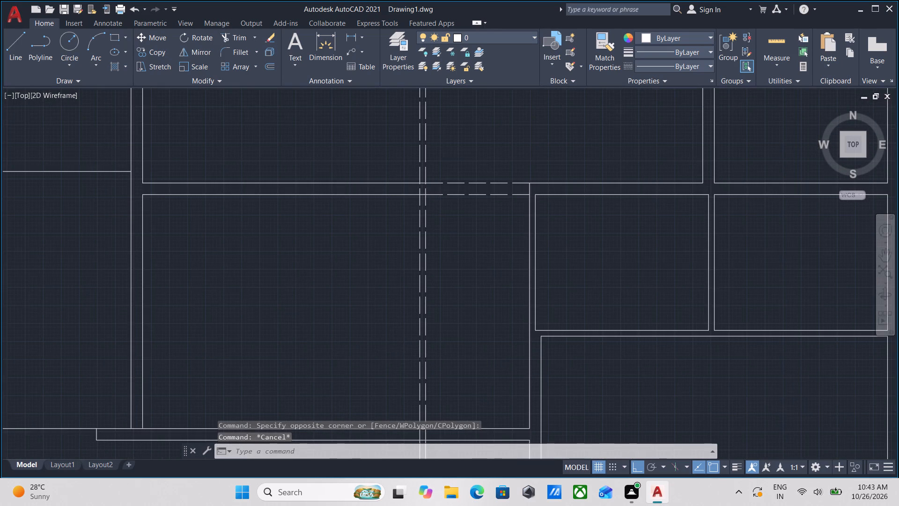
middle_drag(408, 347, 333, 336)
scroll(346, 352, up, 2)
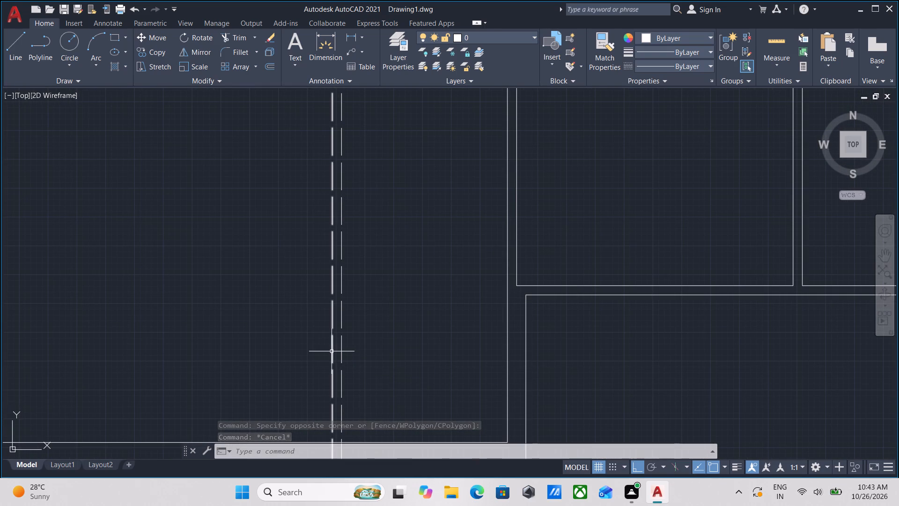
Measure the gap between the two dashed vertical partition lines.
scroll(332, 351, up, 1)
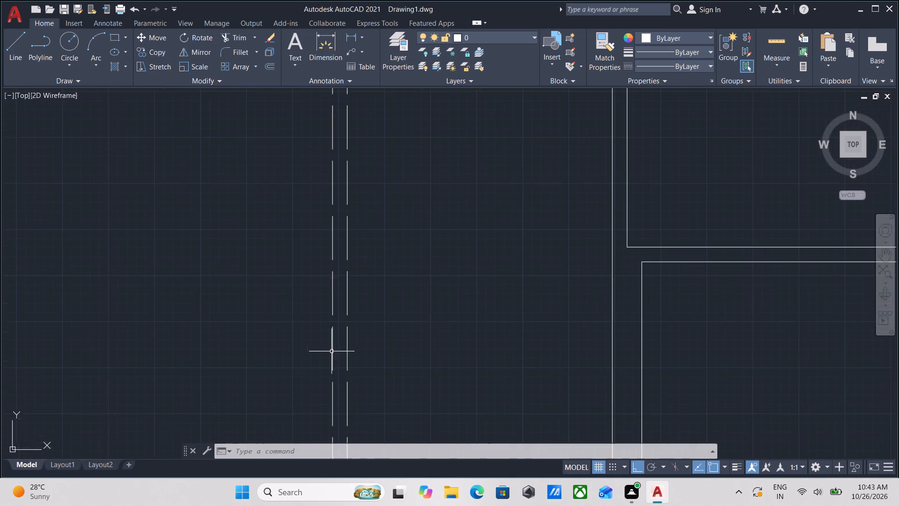
scroll(332, 351, up, 2)
scroll(341, 343, down, 1)
text(mea)
key(Return)
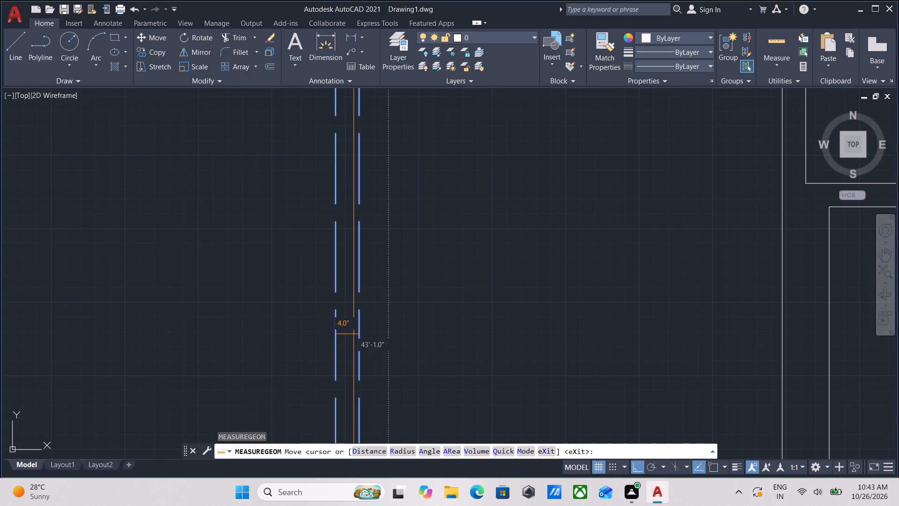
scroll(353, 334, down, 2)
middle_drag(348, 327, 357, 376)
key(Escape)
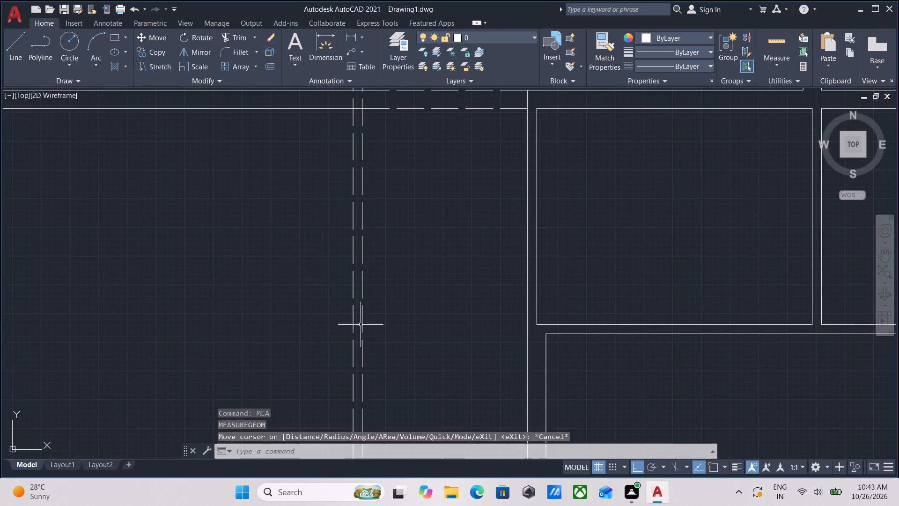
Extend the horizontal wall lines bounding the room west of the dashed partition, north and south, westward to the house's outer wall line.
scroll(356, 313, down, 3)
middle_drag(356, 313, 340, 401)
middle_drag(344, 266, 346, 336)
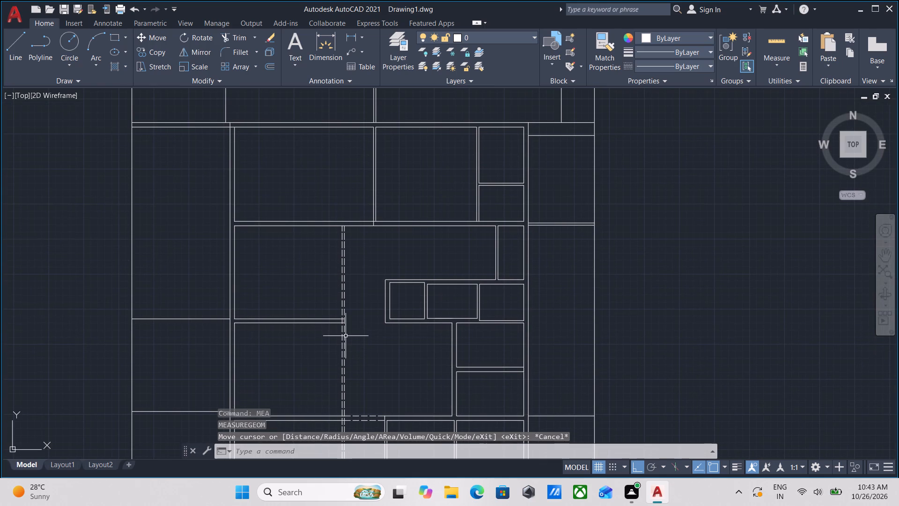
middle_drag(345, 335, 341, 371)
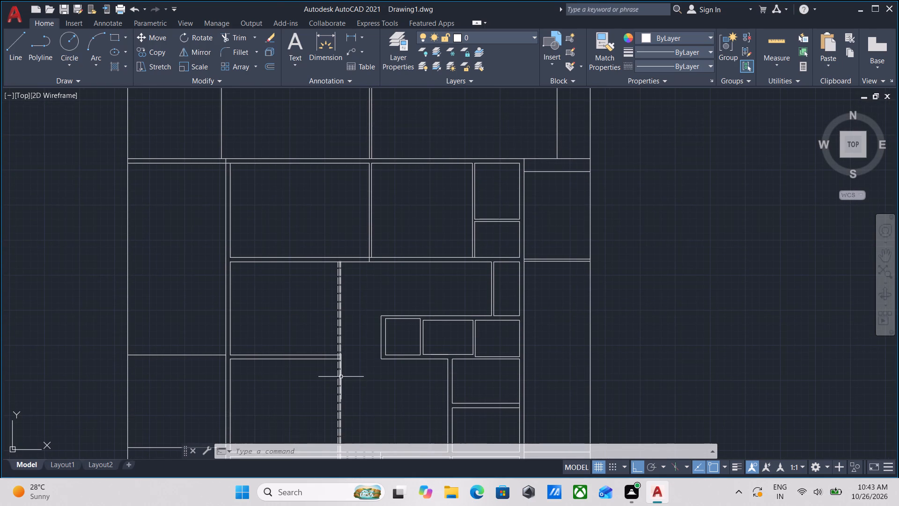
scroll(242, 347, up, 2)
key(Escape)
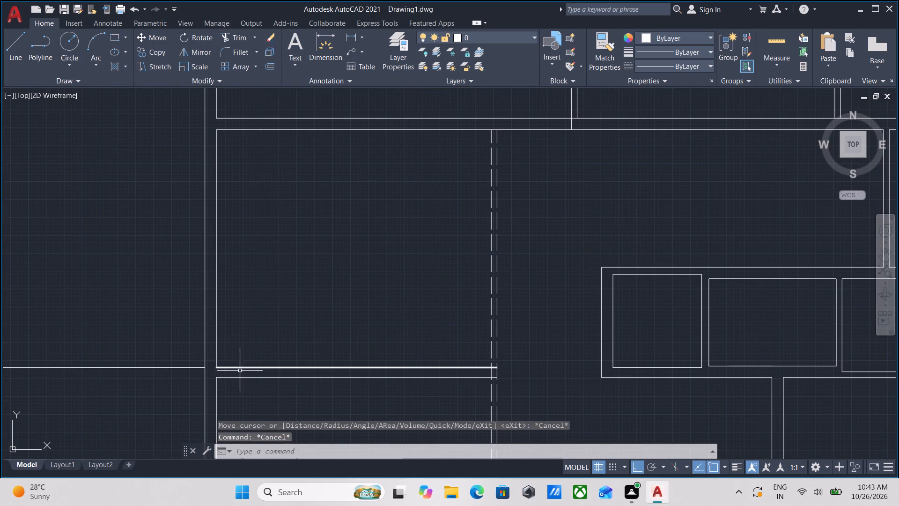
text(ex)
key(Return)
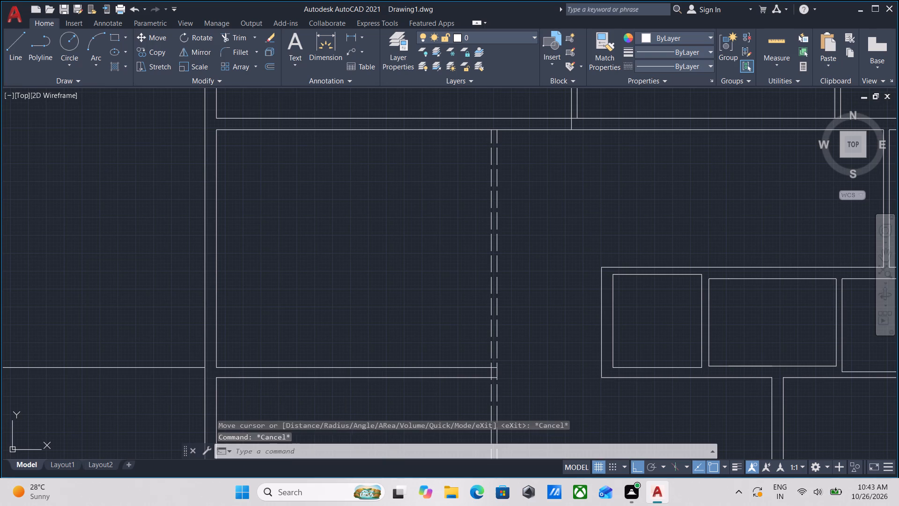
click(235, 369)
middle_drag(288, 188, 288, 243)
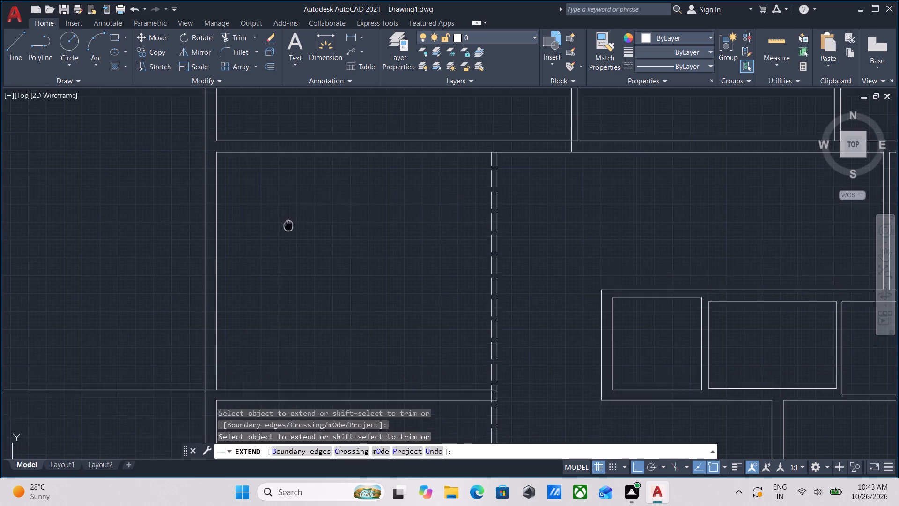
middle_drag(288, 243, 288, 325)
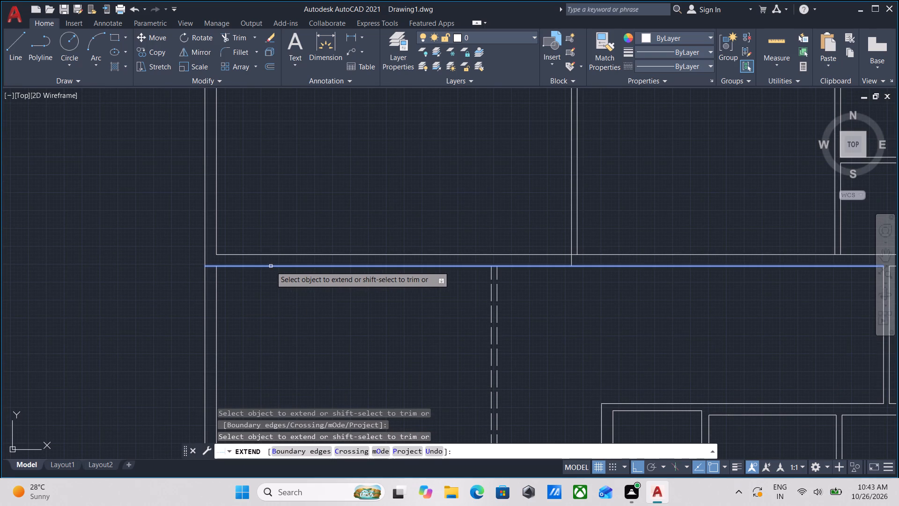
click(271, 266)
scroll(287, 298, down, 2)
middle_drag(287, 297, 297, 214)
key(Escape)
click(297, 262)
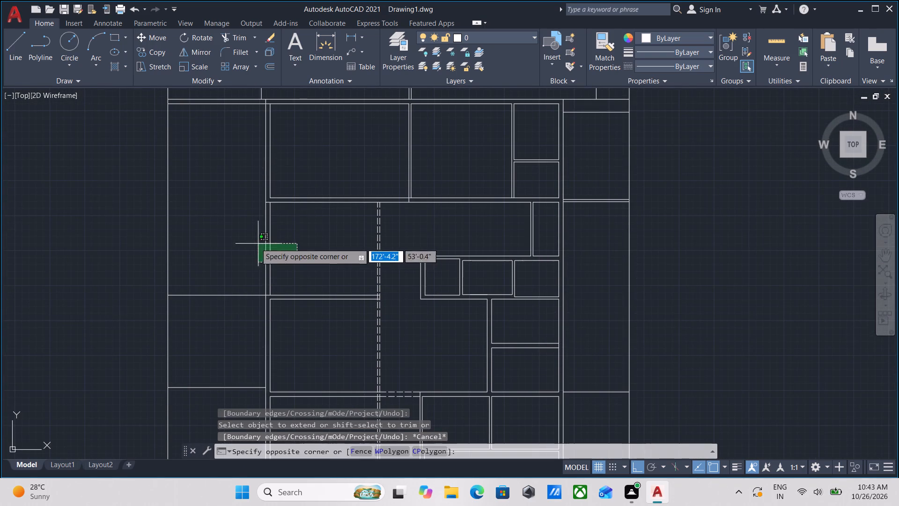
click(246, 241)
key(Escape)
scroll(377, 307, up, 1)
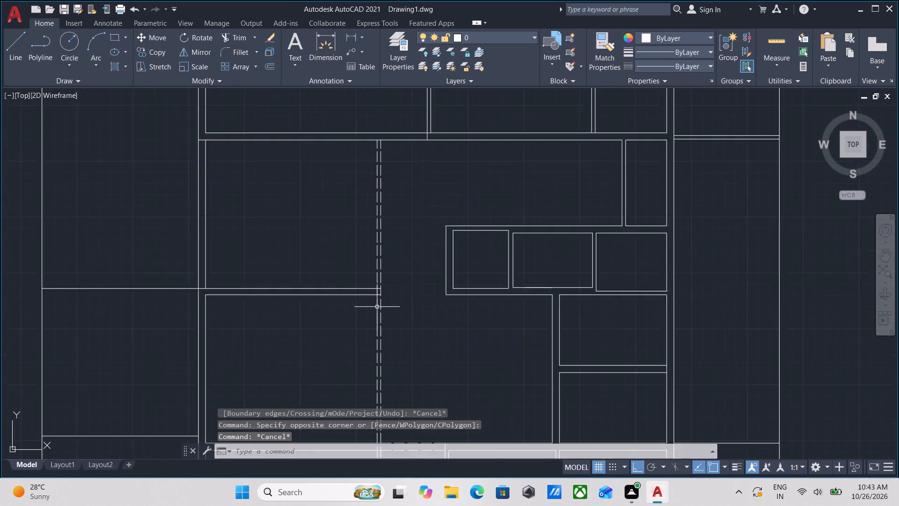
Examine the wall lines around the room west of the dashed partition and their junctions with the neighbouring rooms.
scroll(377, 307, up, 4)
middle_drag(352, 243, 339, 289)
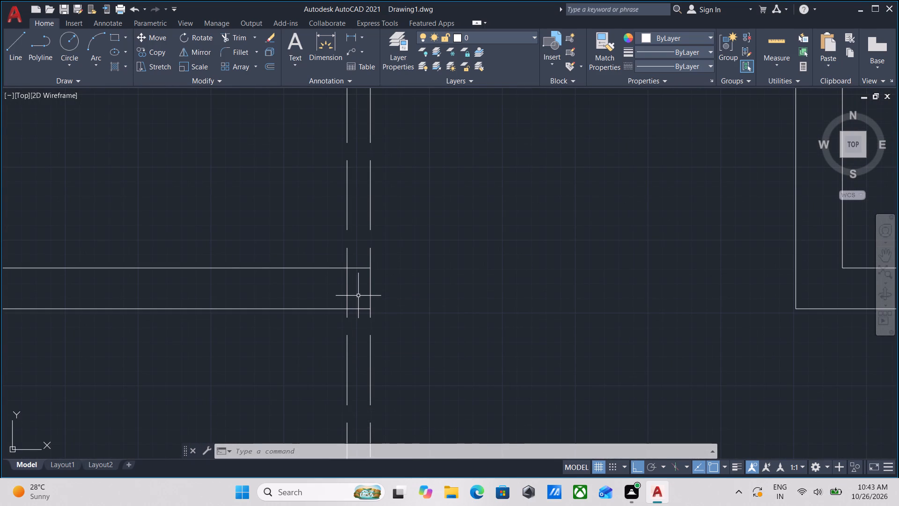
scroll(259, 247, down, 4)
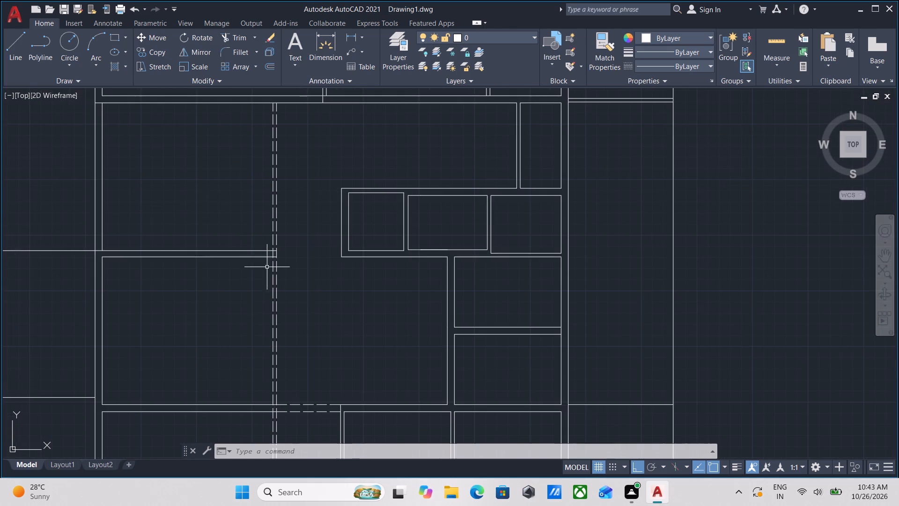
middle_drag(184, 199, 234, 278)
middle_drag(194, 278, 292, 268)
scroll(240, 268, down, 1)
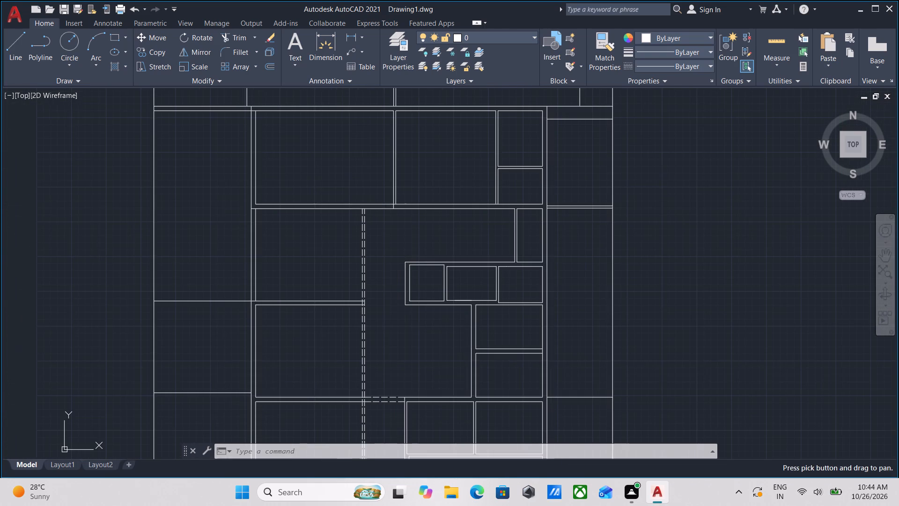
scroll(262, 262, up, 1)
scroll(271, 255, down, 1)
middle_click(271, 255)
scroll(271, 294, up, 2)
drag(274, 270, 270, 268)
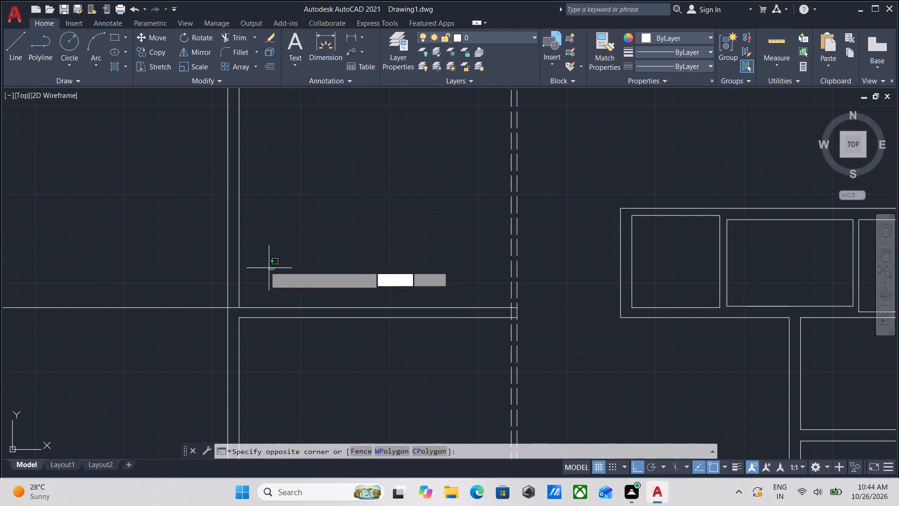
key(Escape)
scroll(271, 253, down, 1)
middle_drag(271, 253, 273, 293)
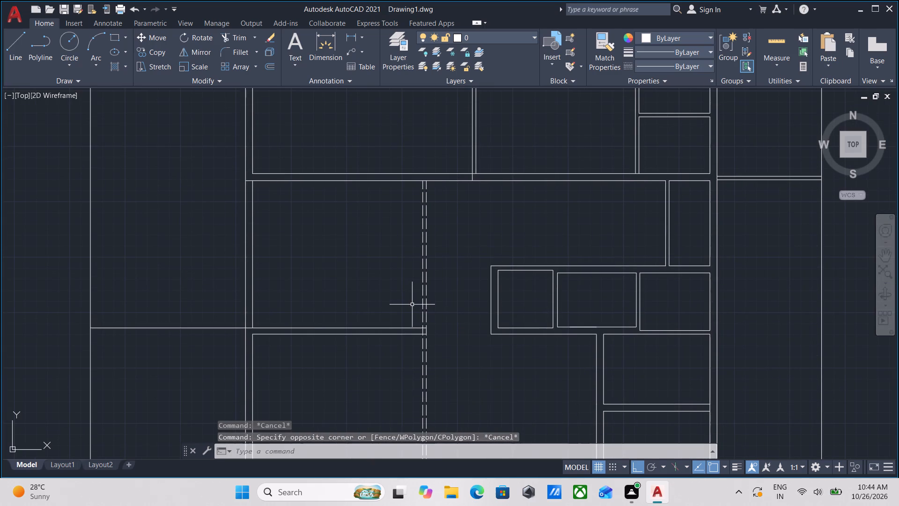
scroll(304, 285, up, 1)
scroll(301, 282, down, 1)
middle_drag(301, 282, 348, 348)
scroll(346, 303, down, 1)
middle_drag(346, 303, 346, 331)
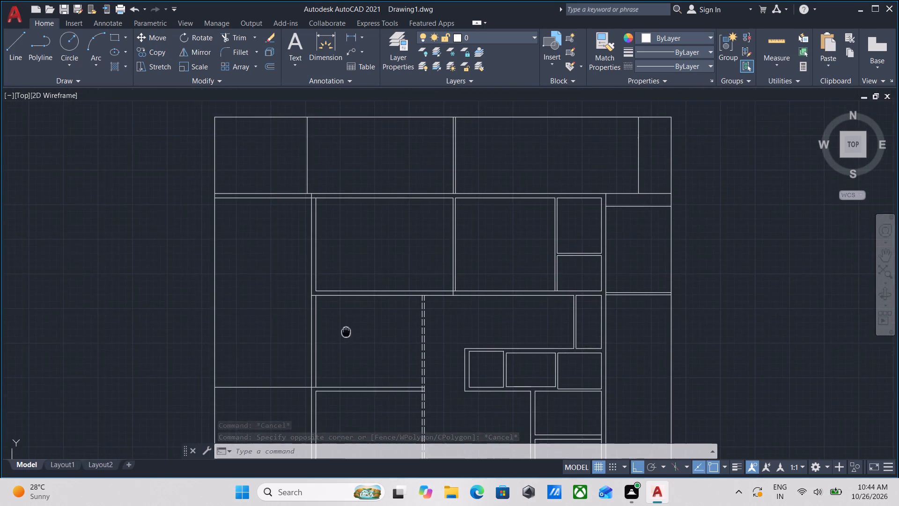
scroll(283, 305, up, 2)
scroll(412, 357, down, 1)
middle_drag(407, 345, 380, 292)
scroll(398, 302, down, 1)
middle_drag(399, 304, 342, 234)
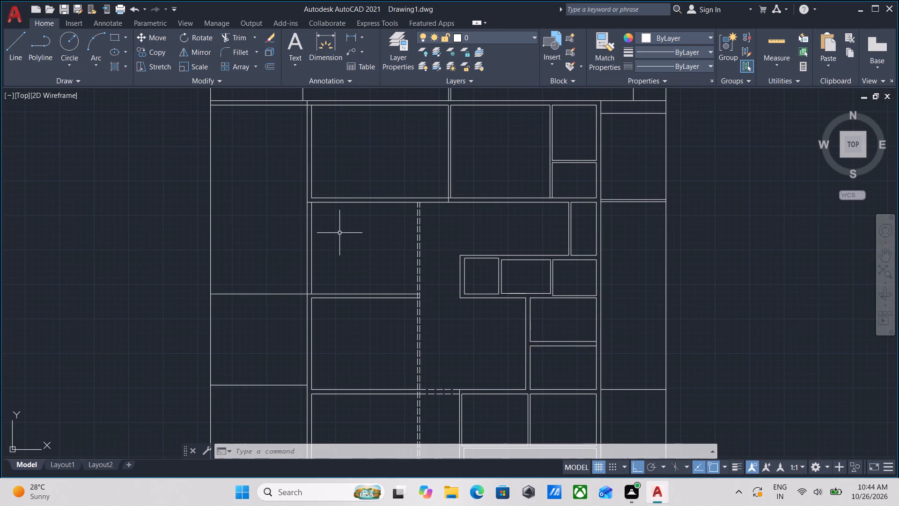
scroll(343, 231, down, 3)
middle_drag(352, 226, 340, 253)
scroll(339, 254, up, 4)
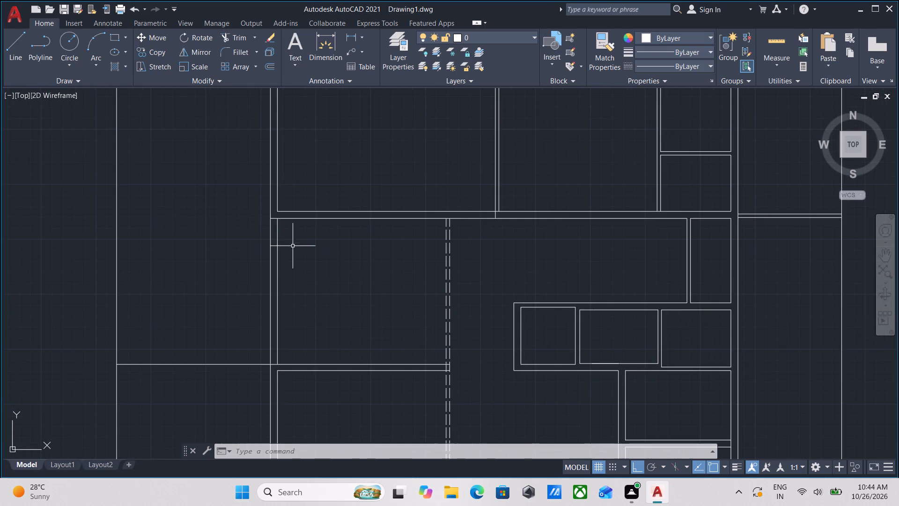
middle_drag(290, 244, 200, 305)
scroll(198, 291, up, 1)
middle_drag(212, 319, 239, 226)
scroll(212, 319, down, 1)
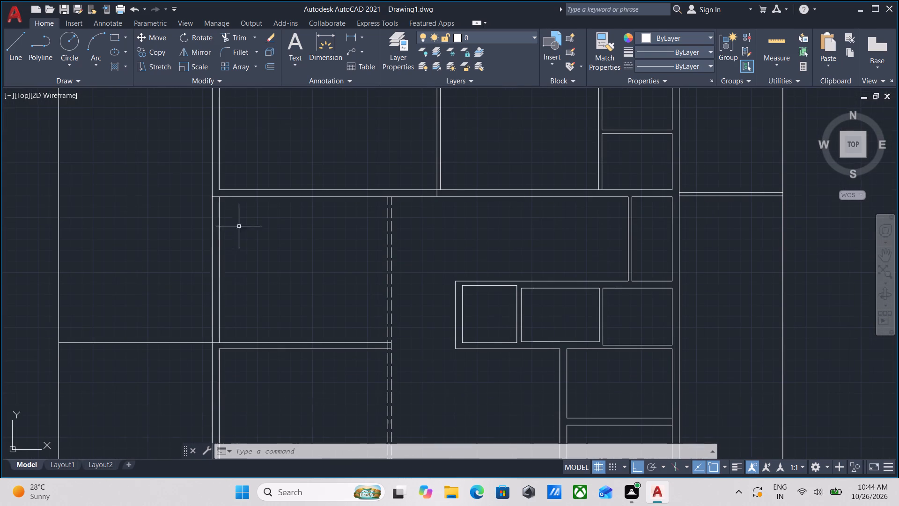
scroll(224, 313, up, 1)
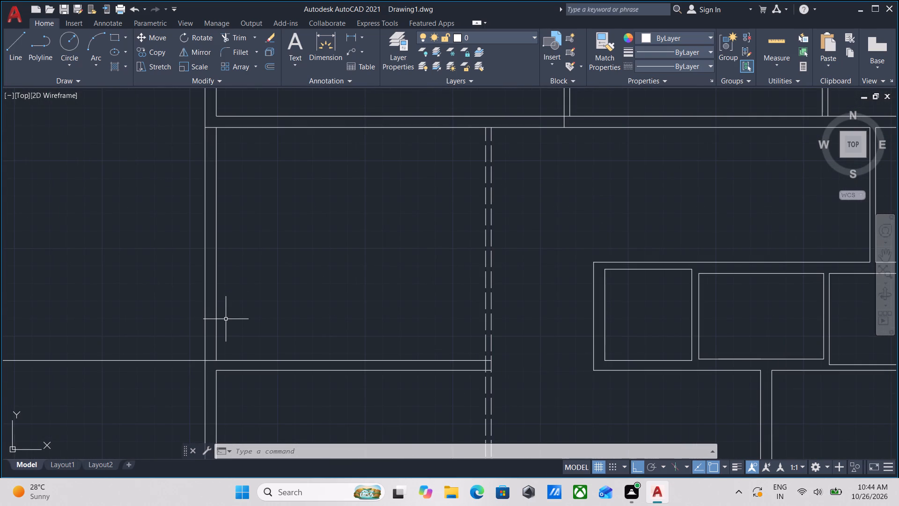
scroll(227, 332, down, 1)
Trim away both vertical wall lines on the west side of the upper western room, between its north and south walls.
middle_drag(227, 332, 233, 322)
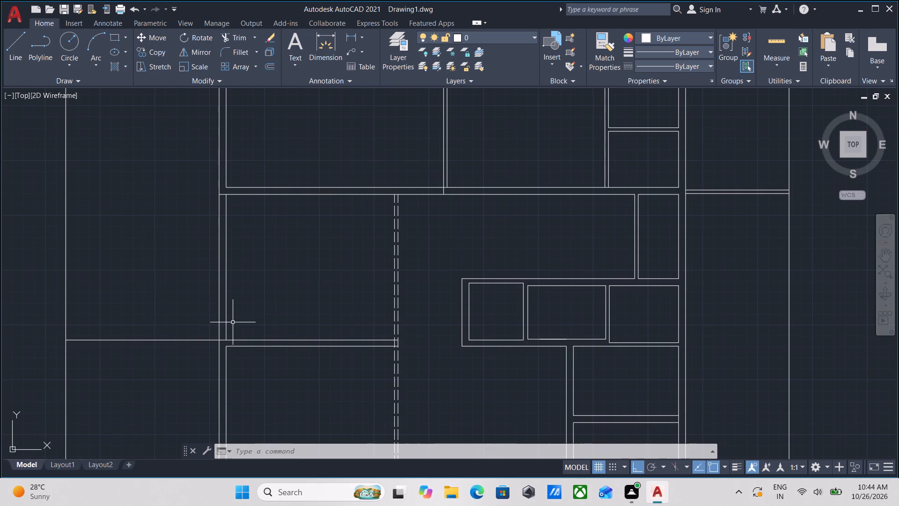
text(tr)
key(Return)
click(241, 296)
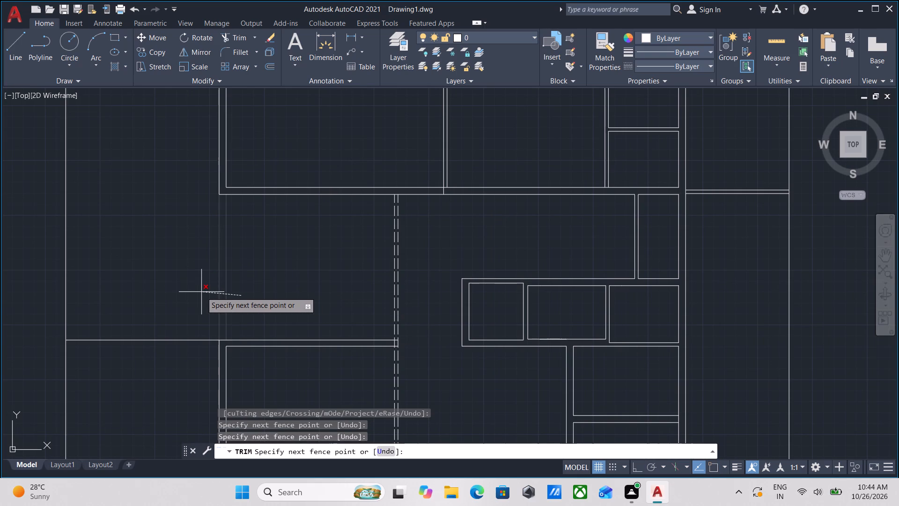
middle_drag(201, 292, 331, 294)
scroll(331, 294, up, 2)
scroll(448, 274, down, 1)
middle_drag(448, 274, 433, 305)
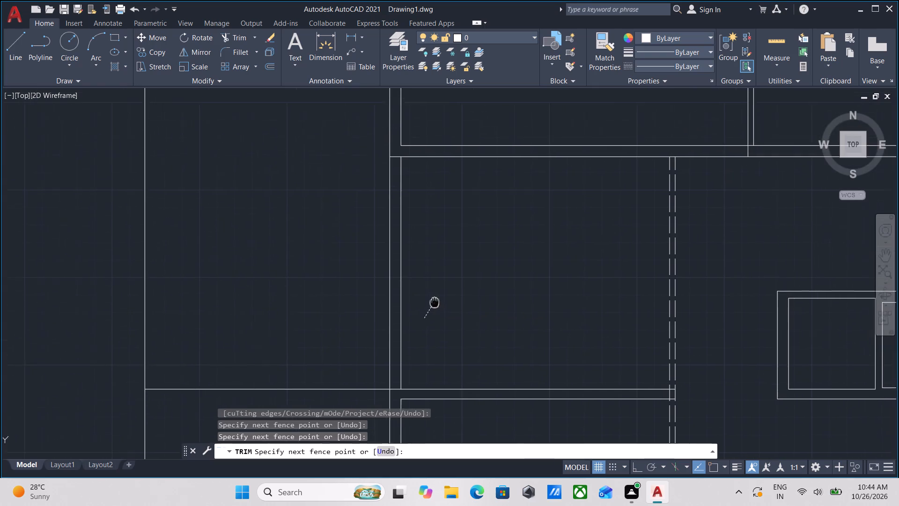
middle_drag(433, 305, 425, 319)
scroll(337, 318, down, 2)
middle_drag(337, 318, 336, 318)
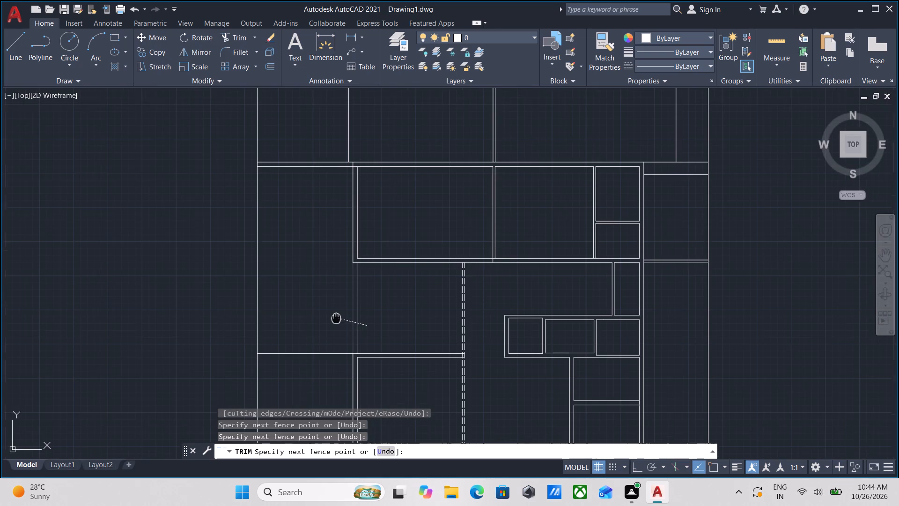
middle_drag(336, 318, 364, 292)
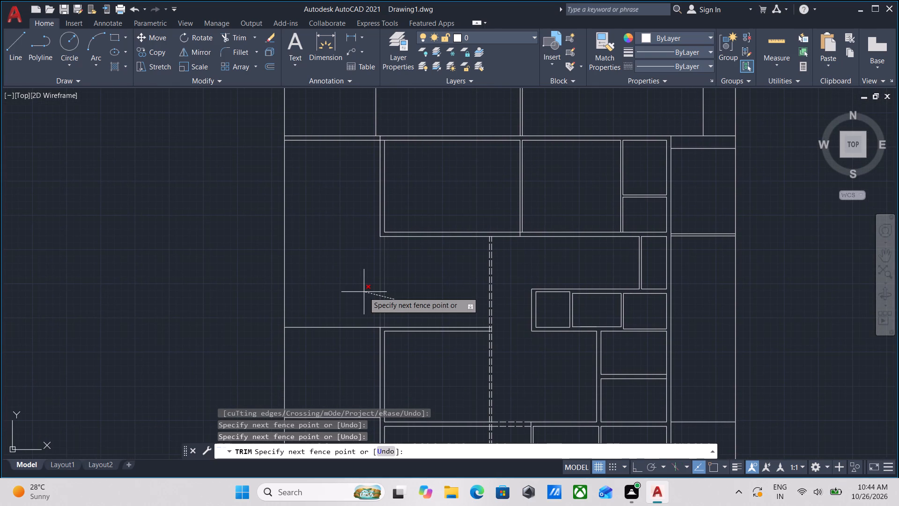
click(364, 292)
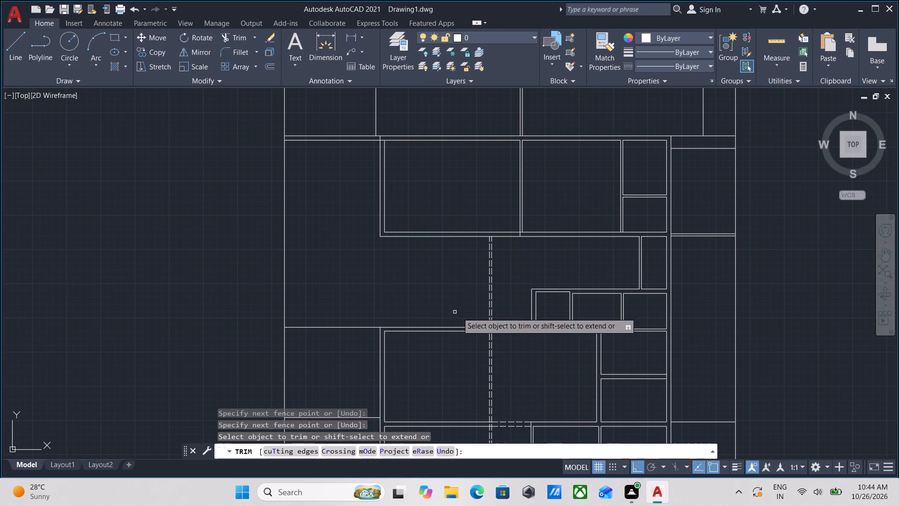
Trim the western dashed partition line where it crosses the thickness of the upper western room's south wall.
scroll(479, 326, up, 6)
click(562, 367)
click(609, 366)
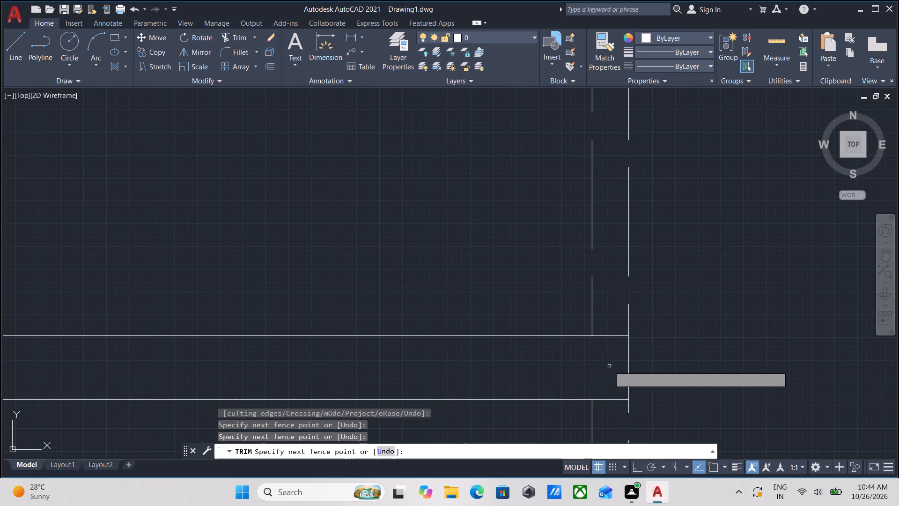
scroll(609, 366, down, 4)
scroll(491, 270, down, 1)
middle_drag(491, 270, 373, 378)
scroll(443, 298, up, 3)
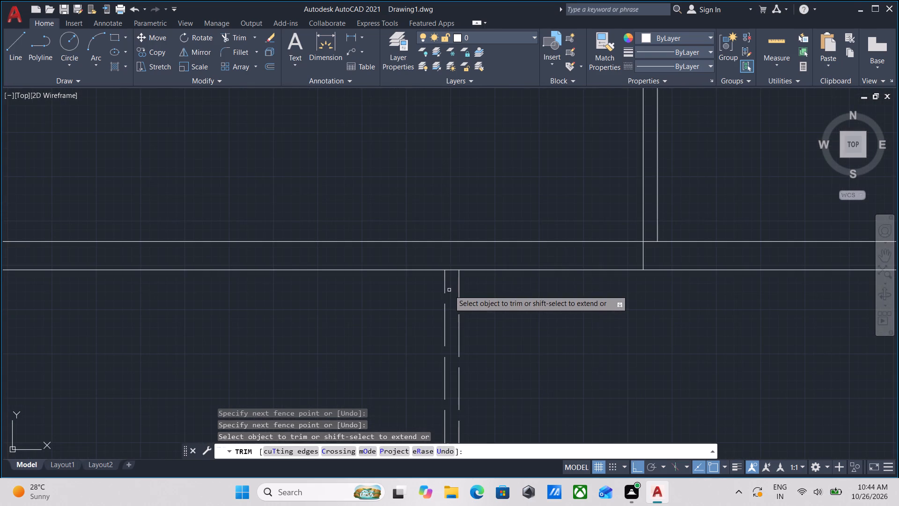
key(Escape)
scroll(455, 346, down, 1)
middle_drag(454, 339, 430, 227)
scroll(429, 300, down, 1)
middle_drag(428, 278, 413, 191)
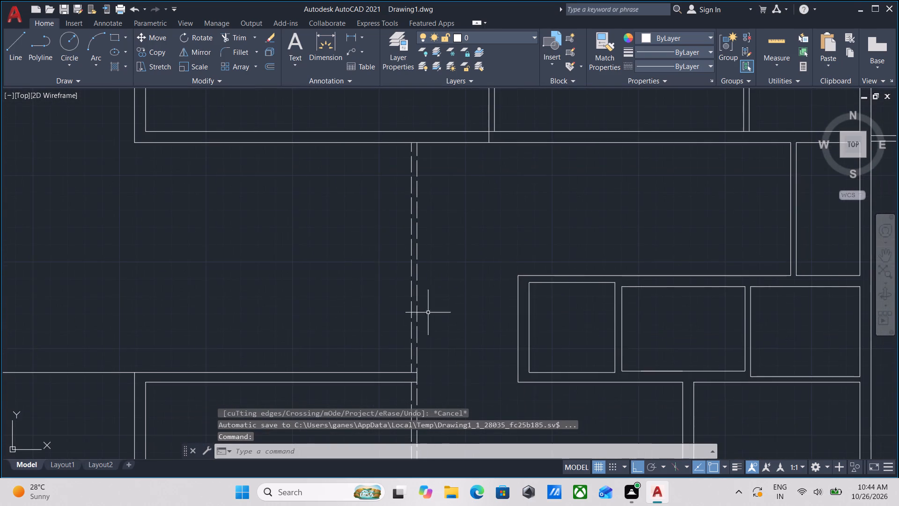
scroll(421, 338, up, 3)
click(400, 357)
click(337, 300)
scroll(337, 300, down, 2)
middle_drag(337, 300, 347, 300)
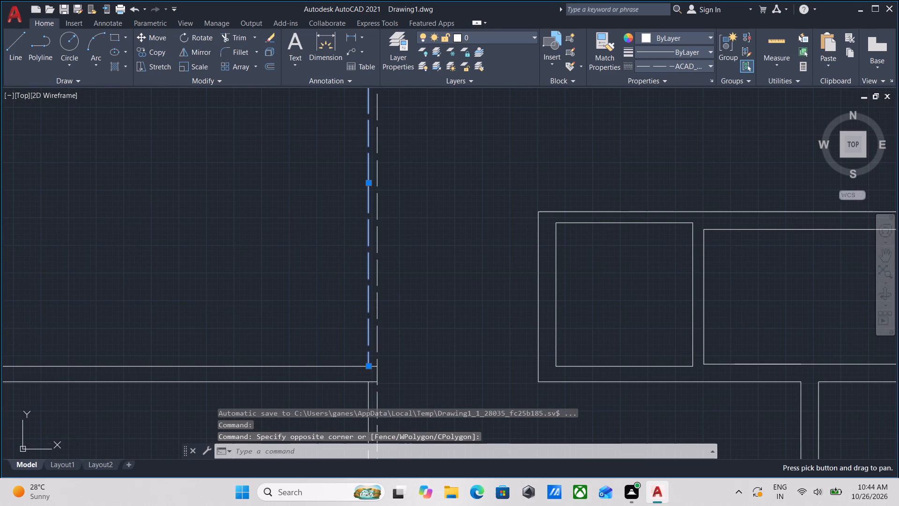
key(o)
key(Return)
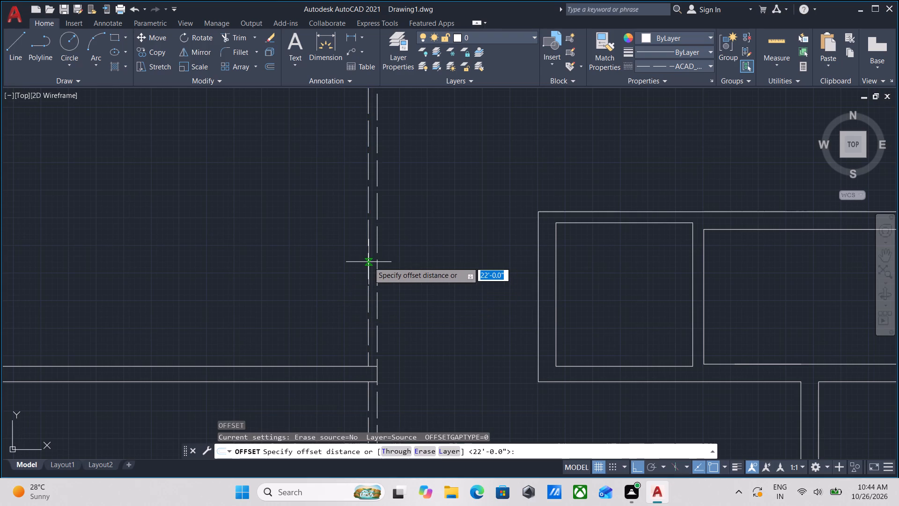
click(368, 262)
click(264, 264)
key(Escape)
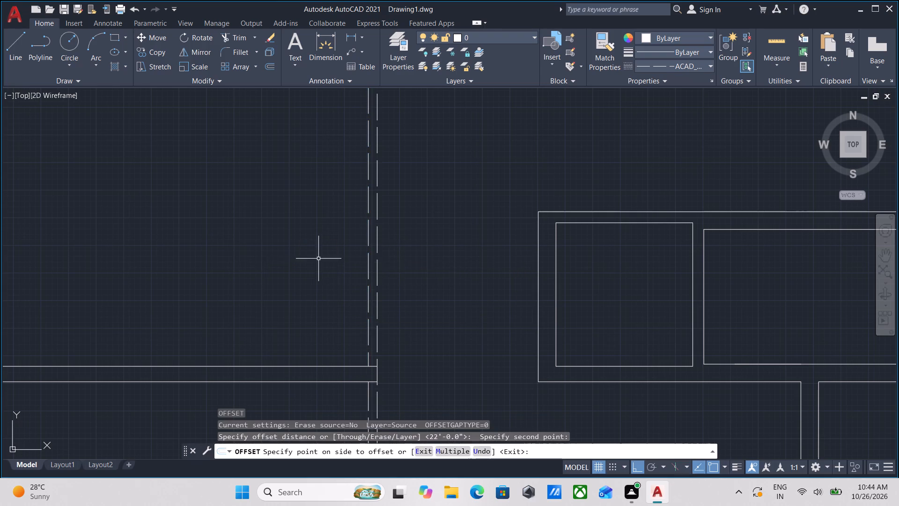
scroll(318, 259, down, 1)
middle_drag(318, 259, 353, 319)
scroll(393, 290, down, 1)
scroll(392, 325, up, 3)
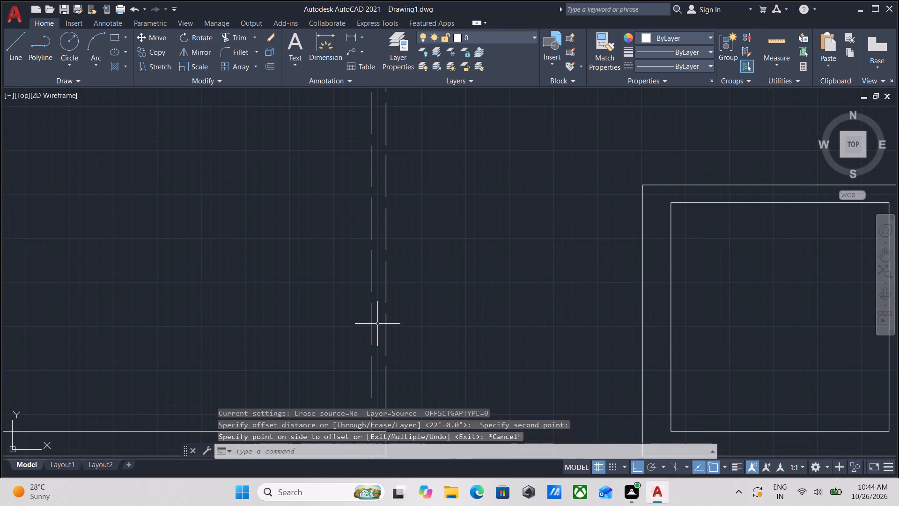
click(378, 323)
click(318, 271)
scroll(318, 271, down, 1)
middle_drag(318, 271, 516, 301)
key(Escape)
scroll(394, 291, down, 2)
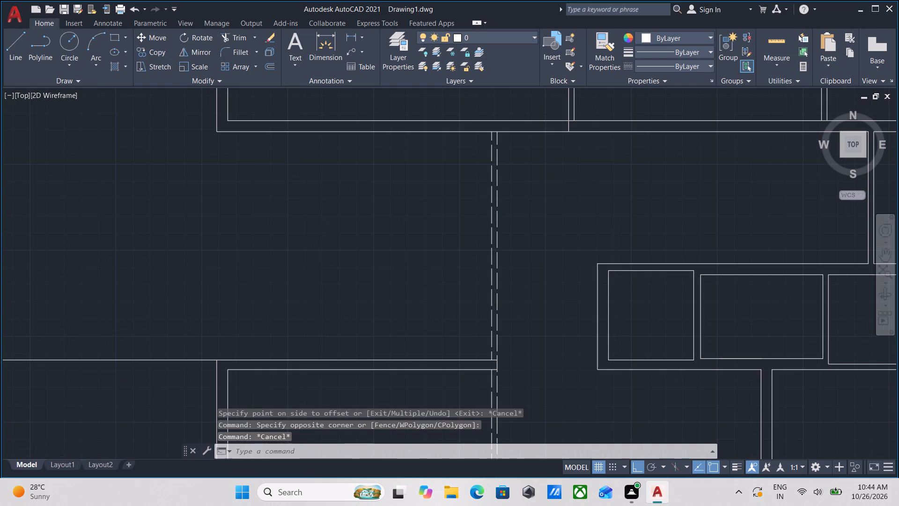
Offset the upper segment of the western dashed partition line 5' to the west.
scroll(445, 320, up, 3)
click(463, 329)
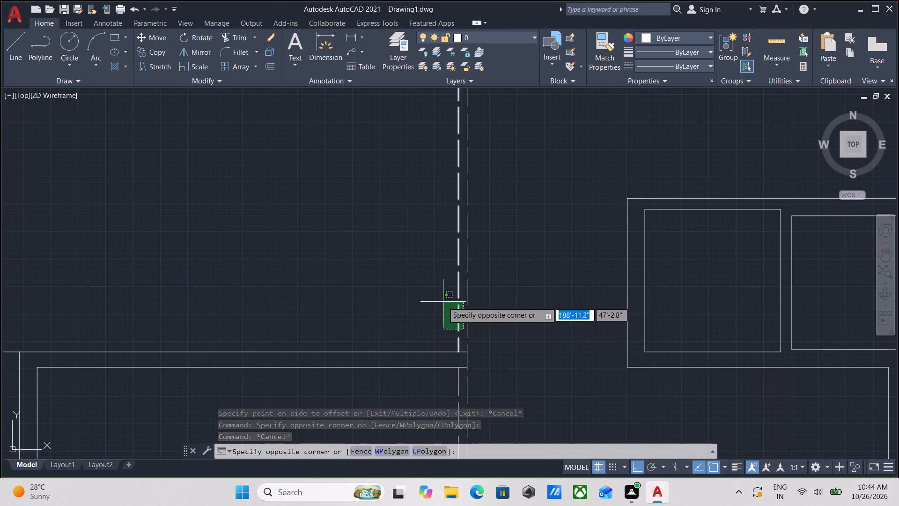
click(443, 302)
key(o)
key(Return)
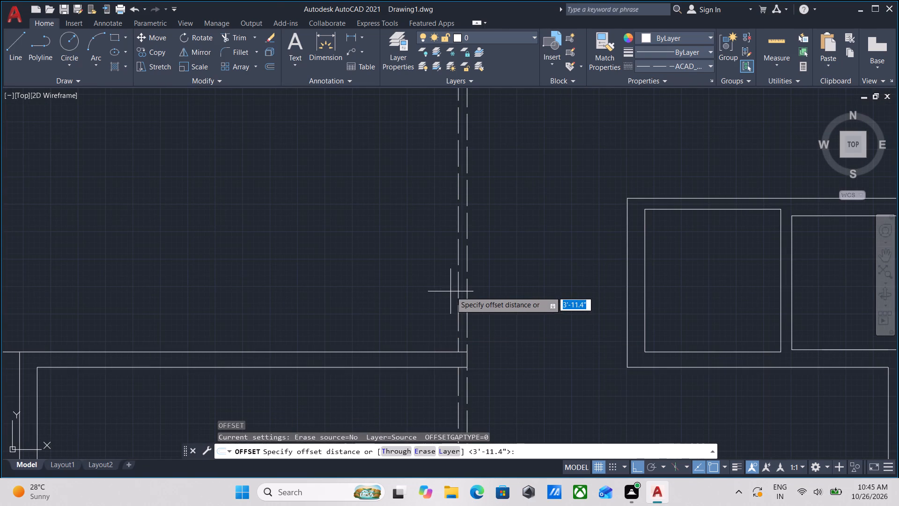
click(458, 290)
click(309, 286)
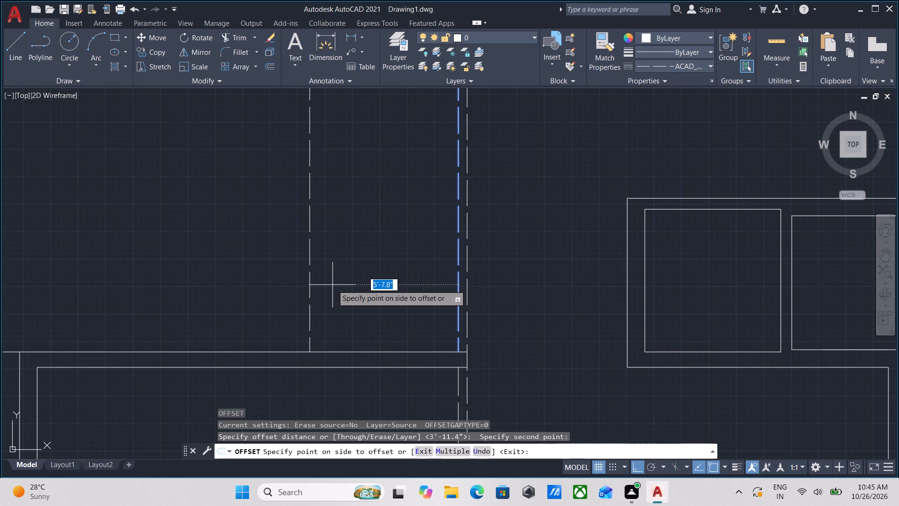
text(5')
key(Return)
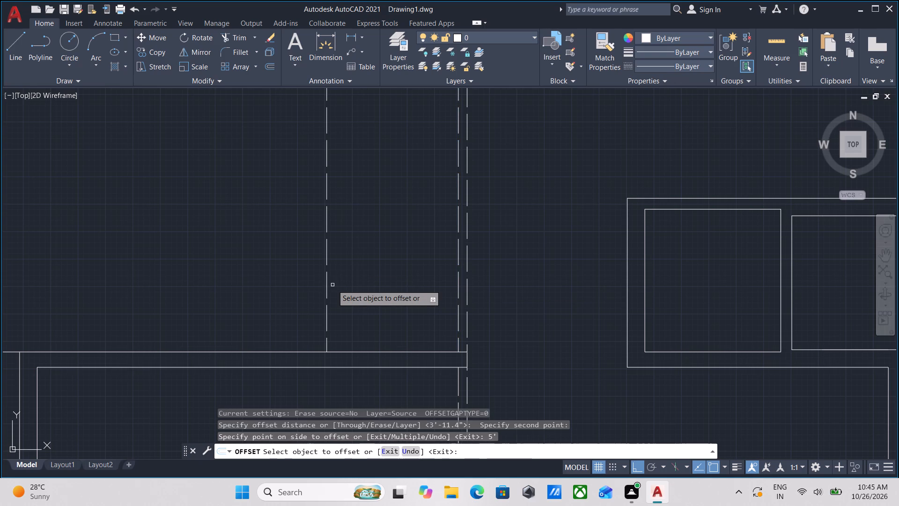
scroll(332, 285, down, 2)
middle_drag(332, 286, 330, 327)
key(Escape)
Change the linetype of the offset line west of the dashed partition to ByLayer.
click(352, 326)
click(307, 282)
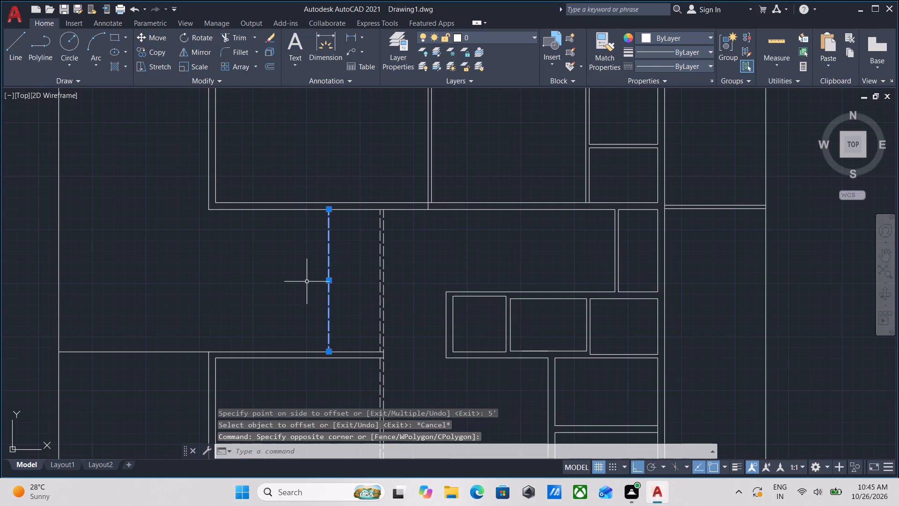
click(703, 68)
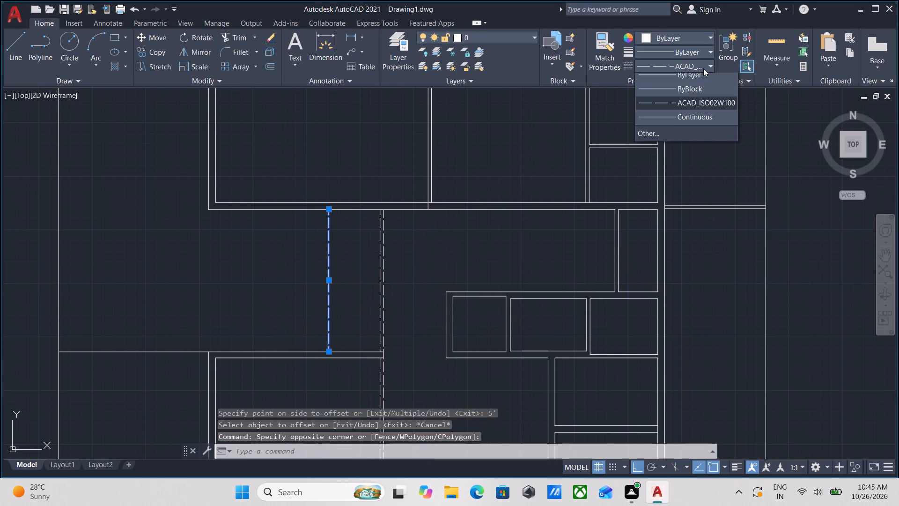
scroll(680, 82, up, 2)
click(679, 81)
scroll(348, 281, up, 1)
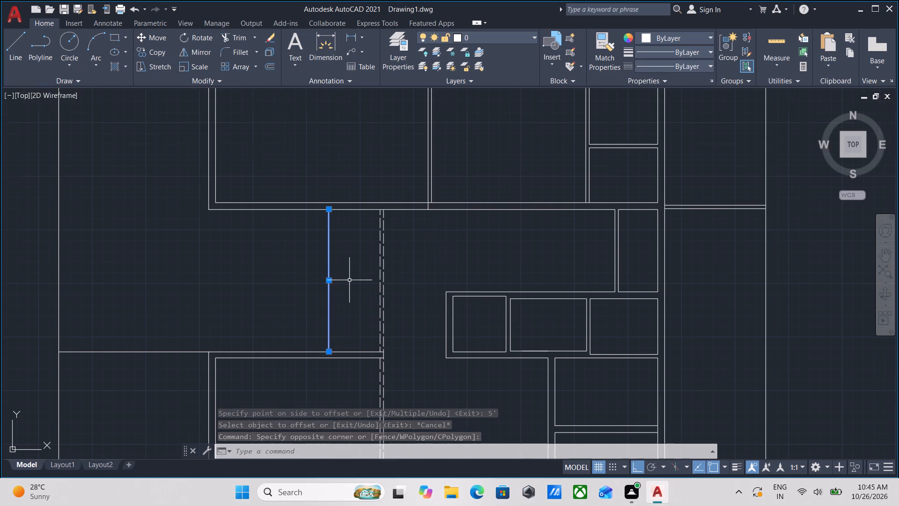
Offset the solid vertical line west of the dashed partition 8" to the west to form the new wall's thickness.
scroll(329, 310, up, 1)
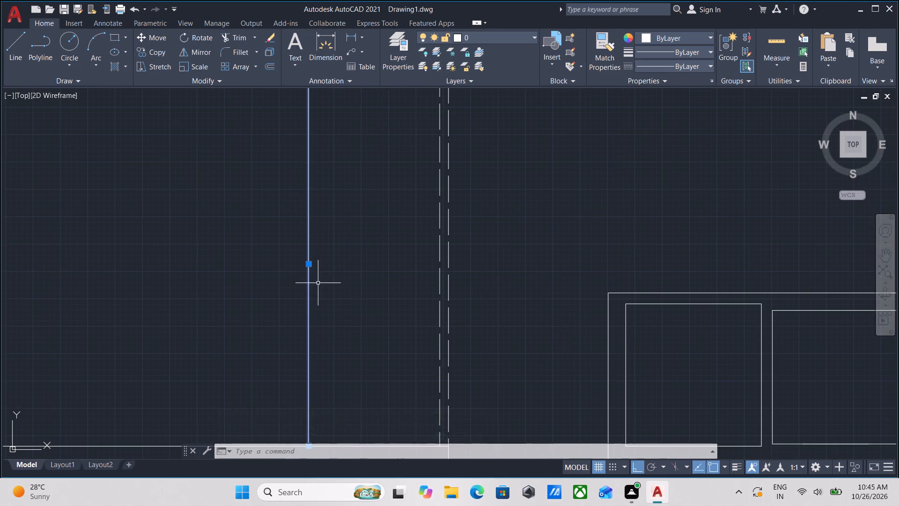
middle_drag(318, 283, 385, 264)
key(Escape)
click(391, 294)
click(305, 223)
key(o)
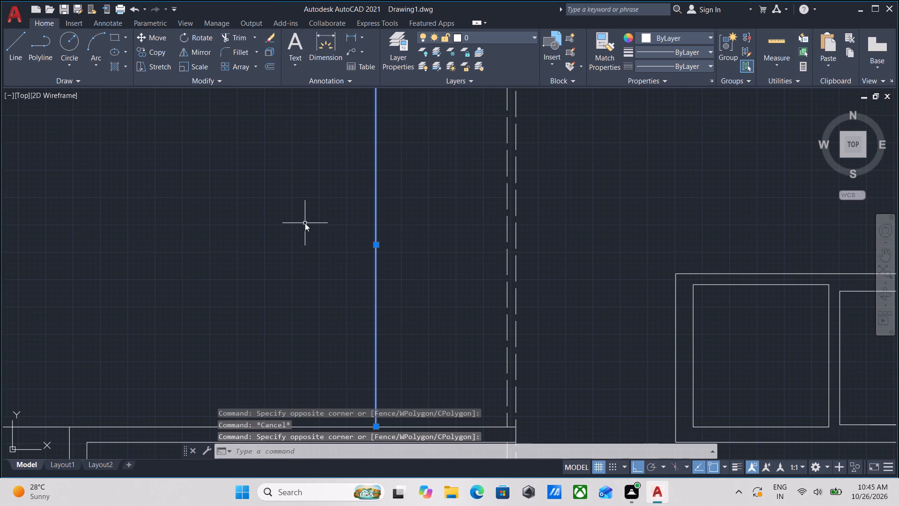
key(Return)
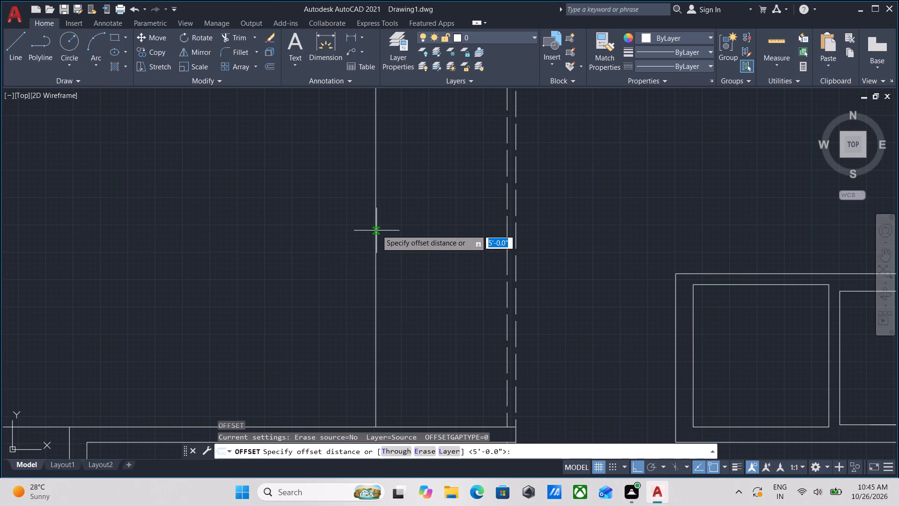
click(376, 223)
click(338, 224)
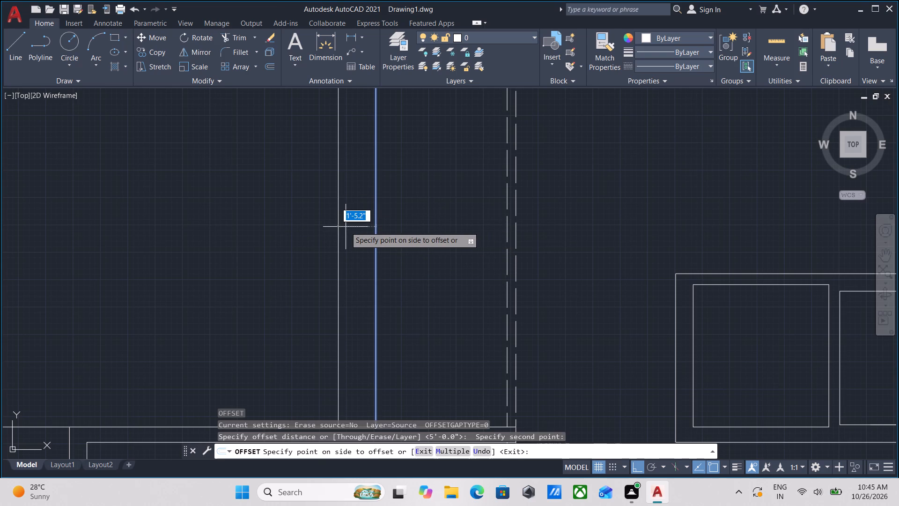
text(8")
key(Return)
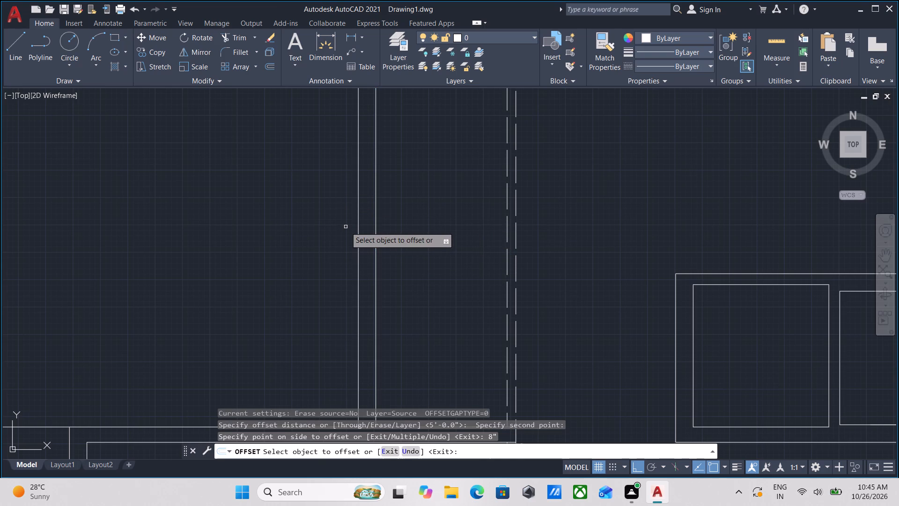
scroll(373, 152, down, 3)
key(Escape)
Examine the new wall's junction with the south wall and its place in the overall floor plan.
scroll(365, 213, up, 4)
middle_drag(380, 205, 358, 273)
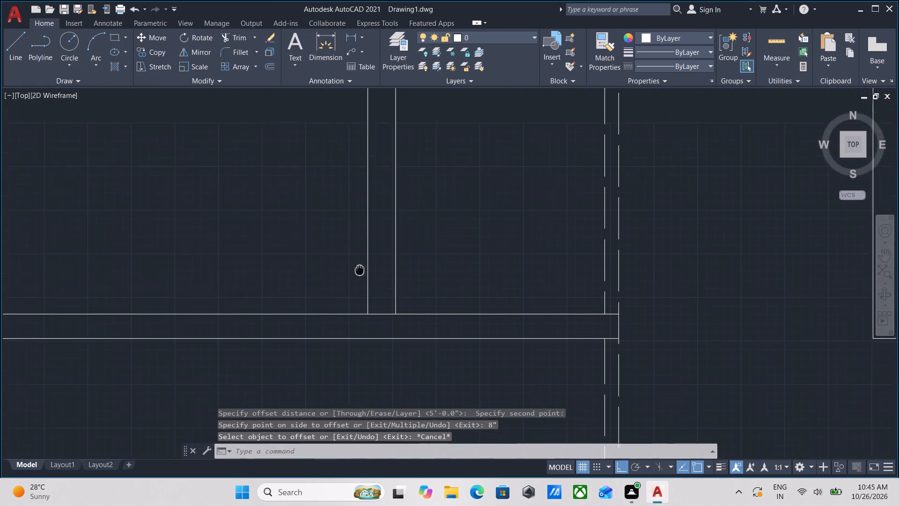
middle_drag(358, 273, 356, 277)
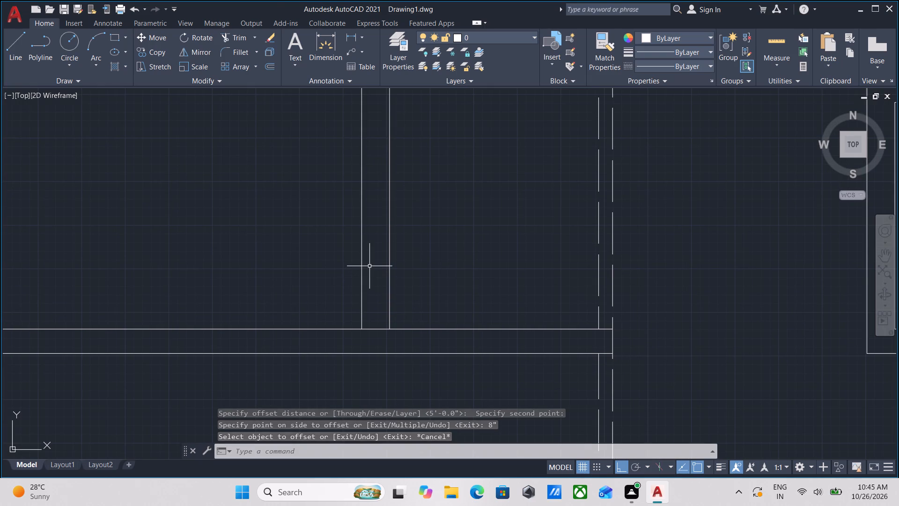
scroll(286, 236, down, 2)
middle_drag(282, 236, 328, 357)
scroll(328, 357, down, 1)
scroll(284, 315, down, 2)
middle_drag(284, 315, 316, 313)
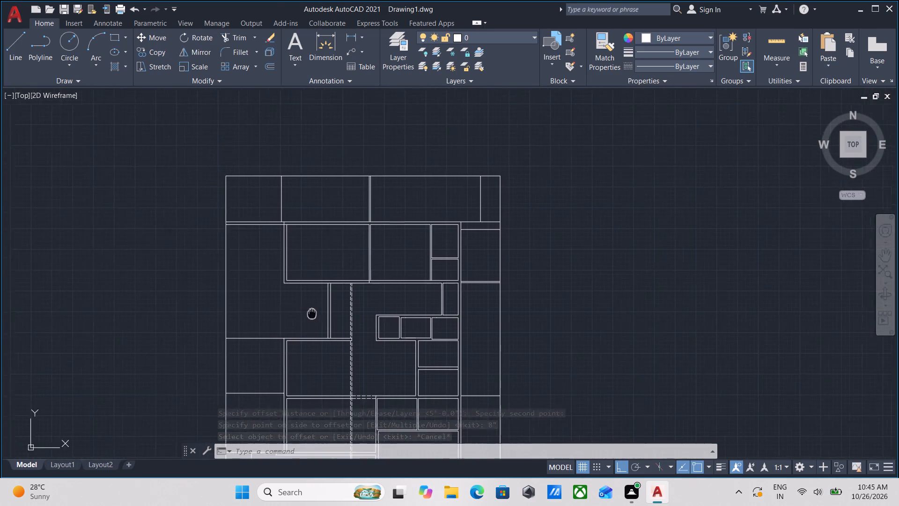
middle_drag(316, 313, 324, 312)
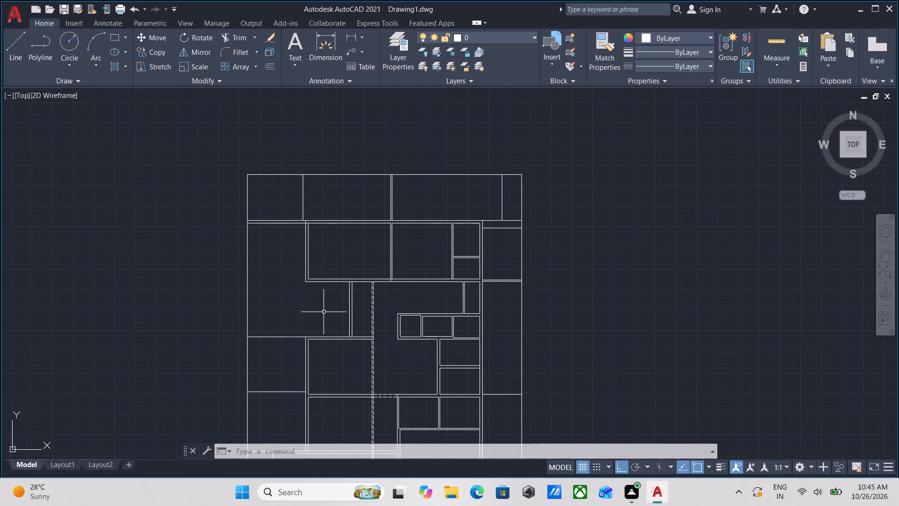
scroll(385, 389, up, 3)
scroll(348, 291, down, 2)
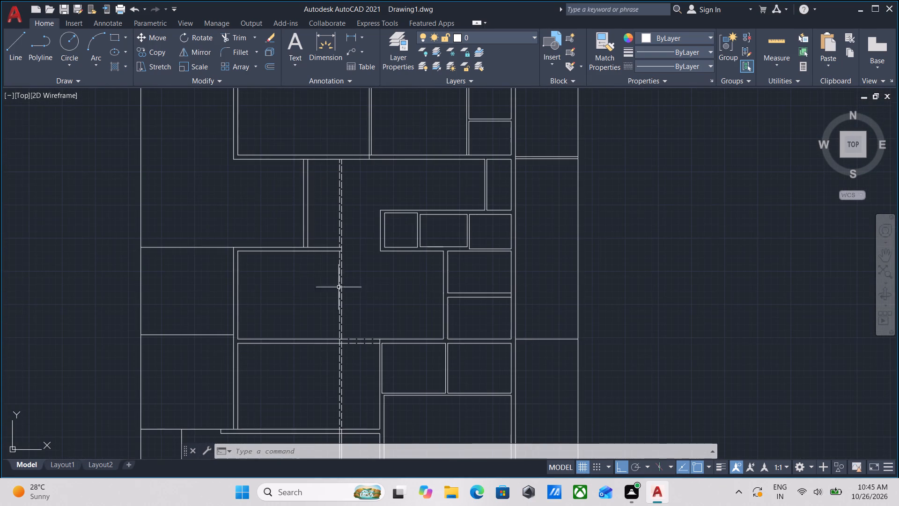
Trim the south wall's upper line between the two faces of the new wall to open their junction.
scroll(314, 254, up, 3)
scroll(277, 239, up, 1)
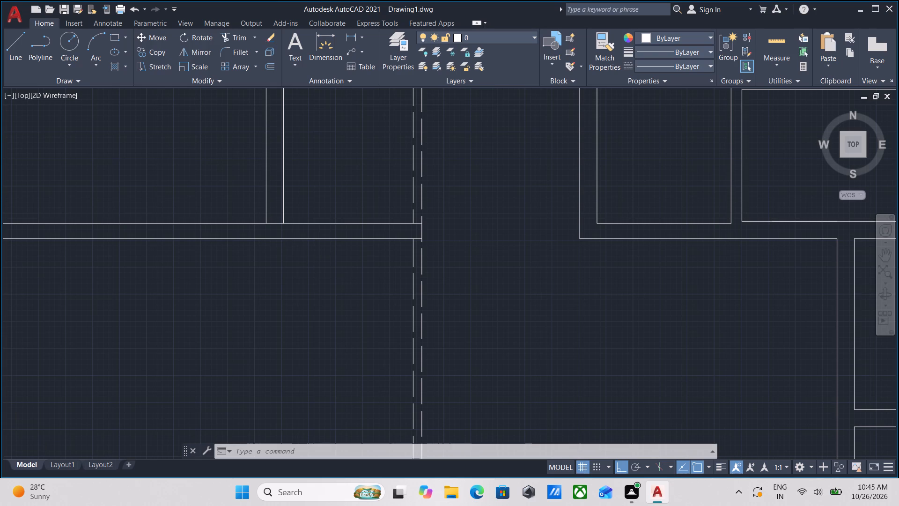
scroll(263, 233, up, 2)
scroll(260, 215, down, 2)
middle_drag(260, 226, 259, 268)
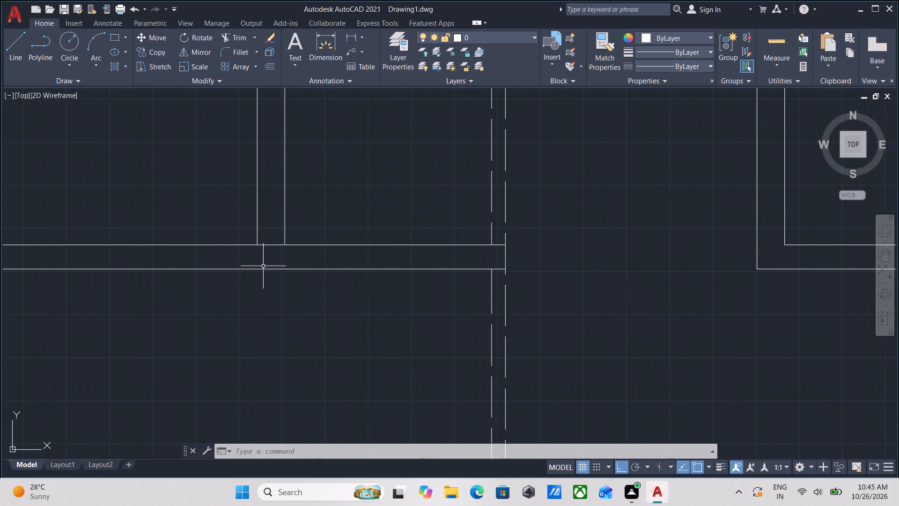
scroll(266, 264, up, 1)
middle_drag(266, 264, 266, 268)
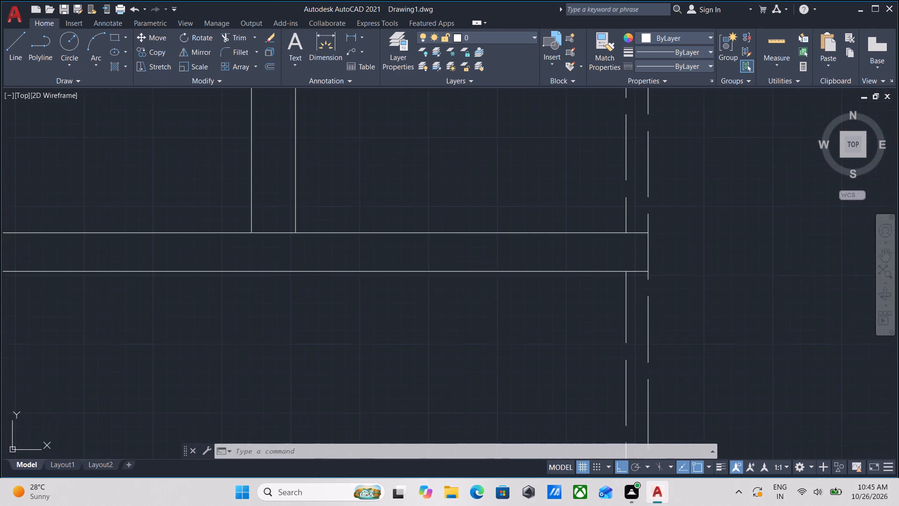
middle_drag(266, 268, 269, 359)
scroll(273, 357, down, 3)
middle_drag(273, 357, 277, 389)
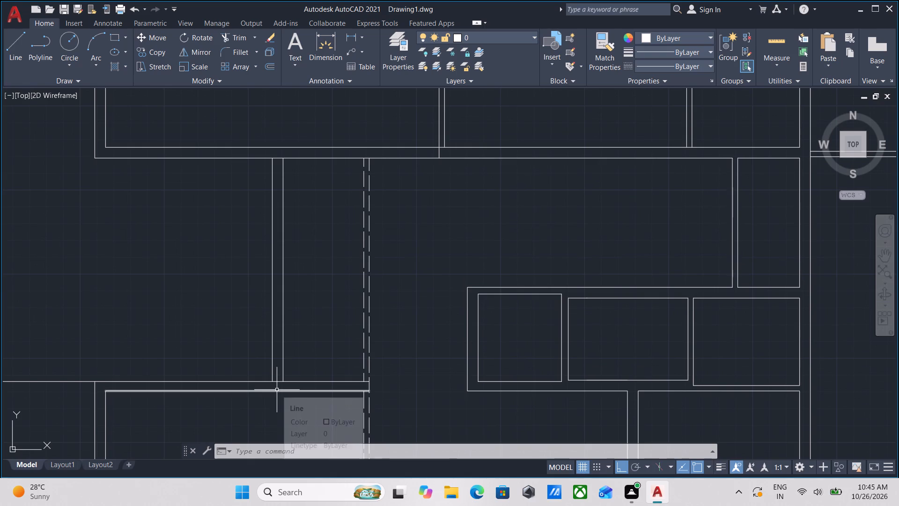
scroll(277, 390, up, 2)
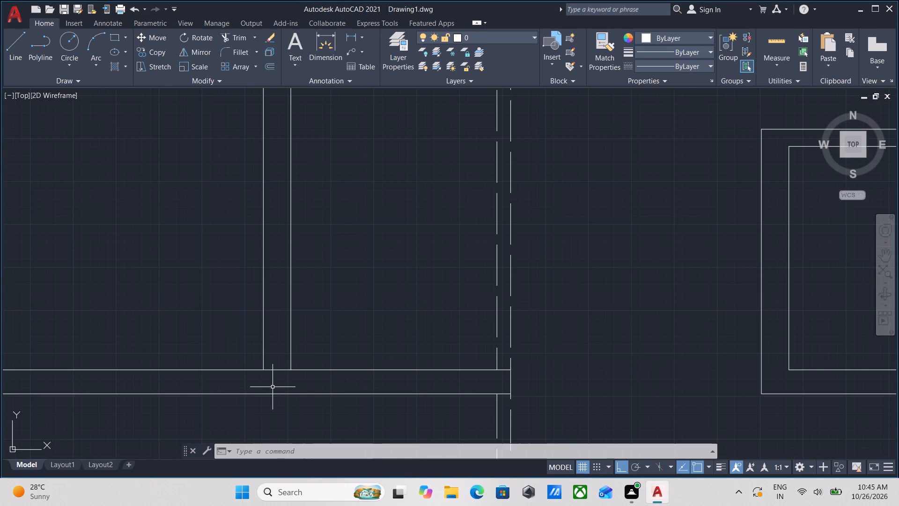
text(tr)
key(Return)
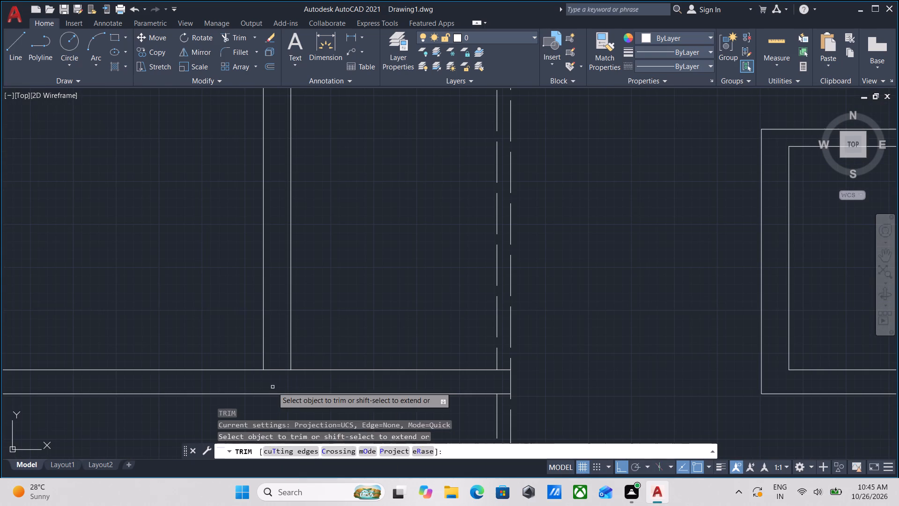
click(273, 387)
click(273, 332)
key(Escape)
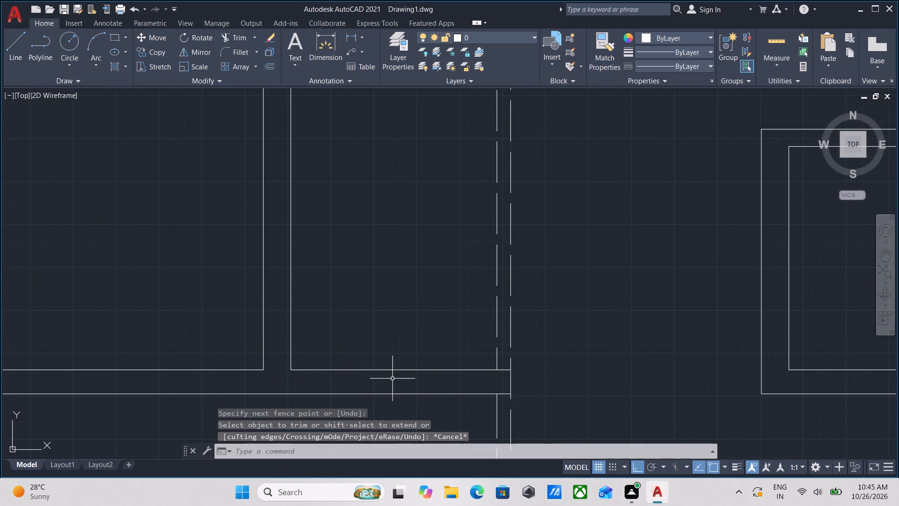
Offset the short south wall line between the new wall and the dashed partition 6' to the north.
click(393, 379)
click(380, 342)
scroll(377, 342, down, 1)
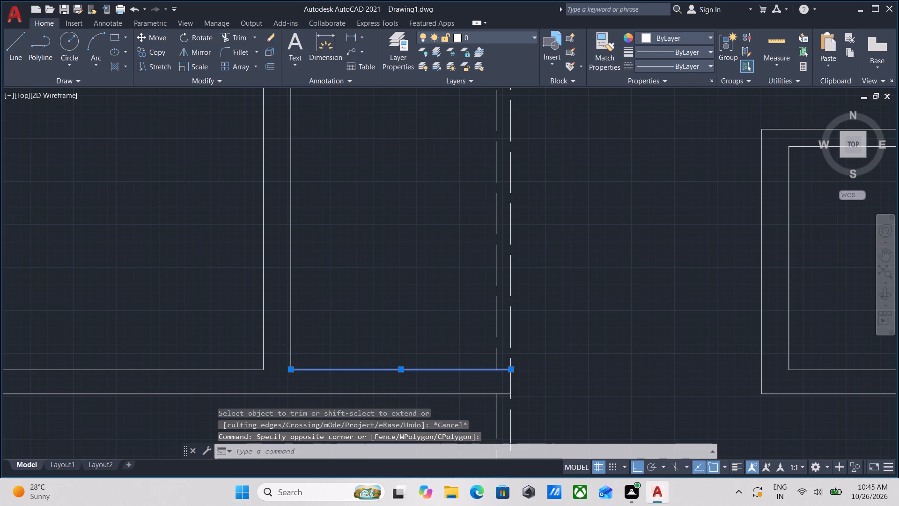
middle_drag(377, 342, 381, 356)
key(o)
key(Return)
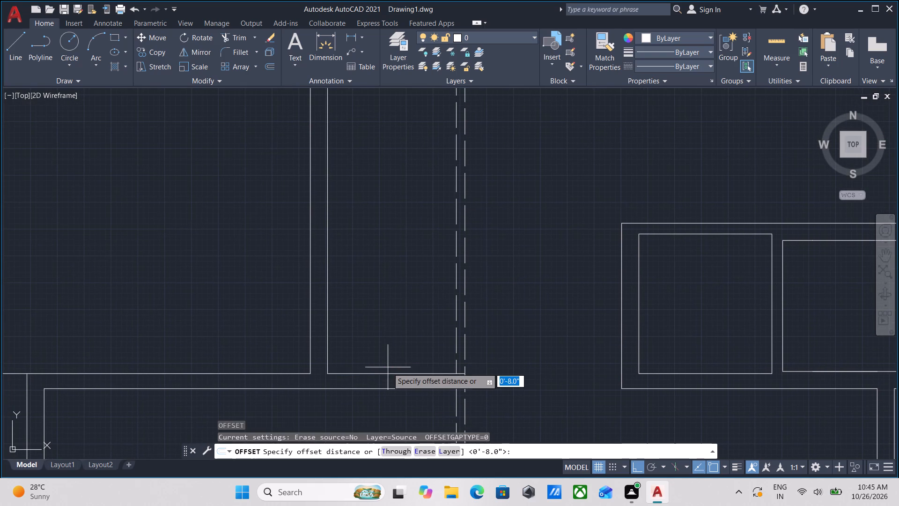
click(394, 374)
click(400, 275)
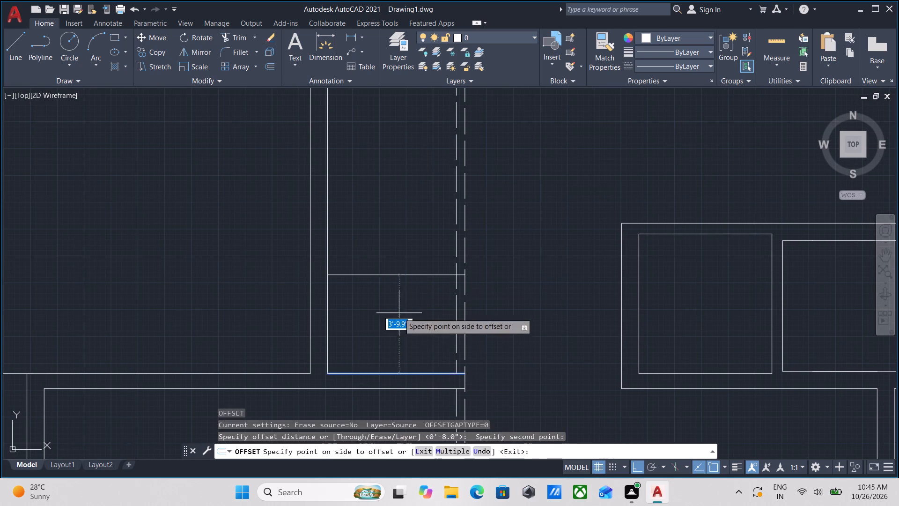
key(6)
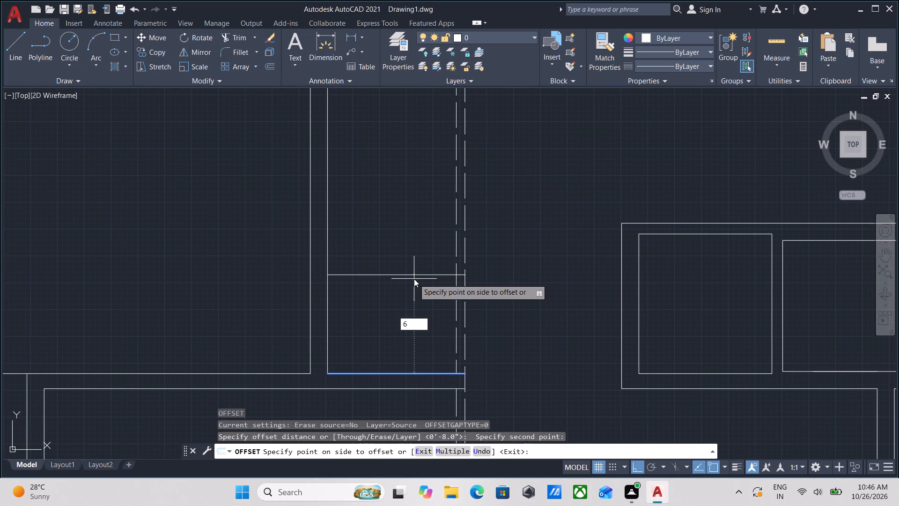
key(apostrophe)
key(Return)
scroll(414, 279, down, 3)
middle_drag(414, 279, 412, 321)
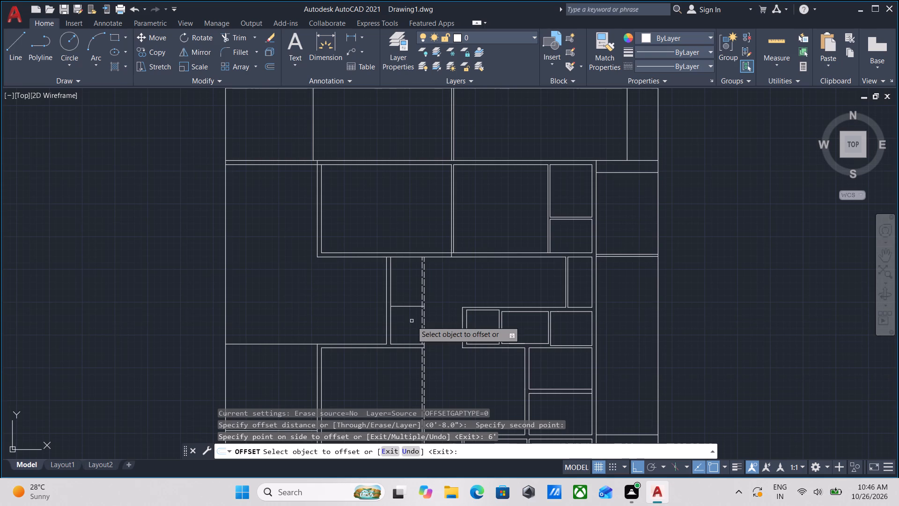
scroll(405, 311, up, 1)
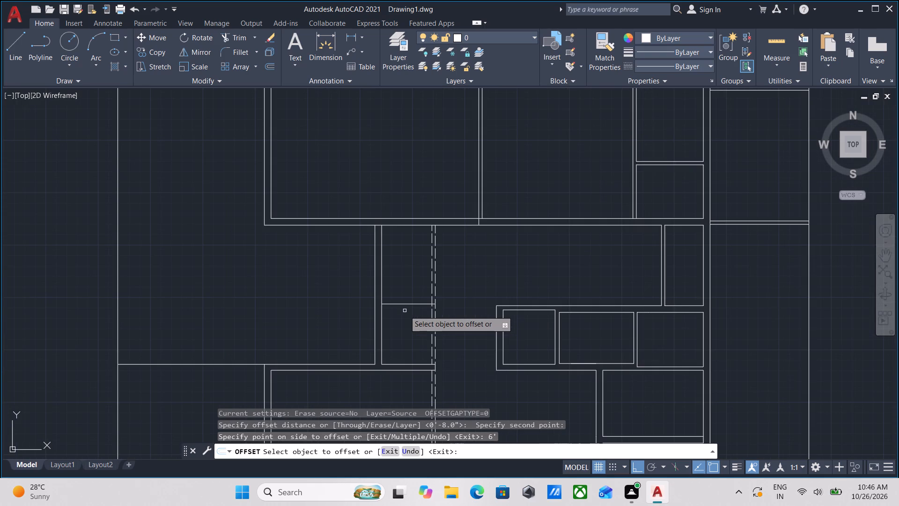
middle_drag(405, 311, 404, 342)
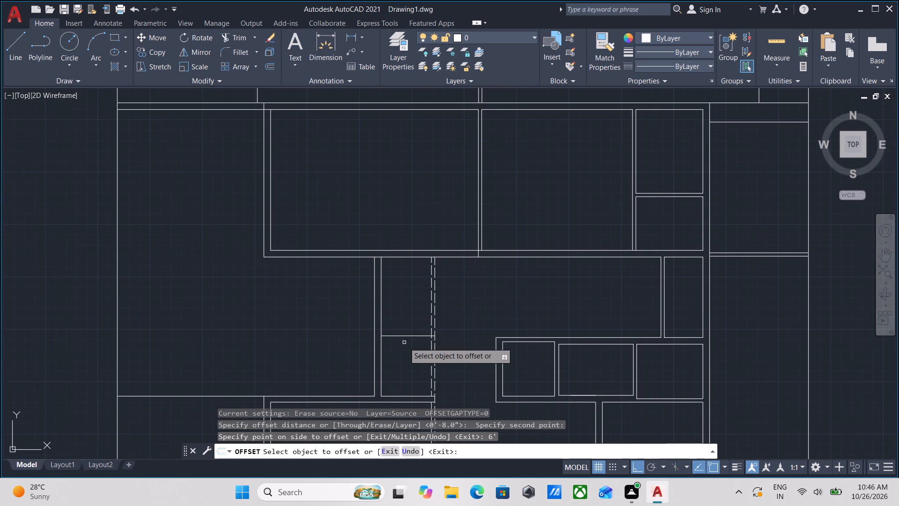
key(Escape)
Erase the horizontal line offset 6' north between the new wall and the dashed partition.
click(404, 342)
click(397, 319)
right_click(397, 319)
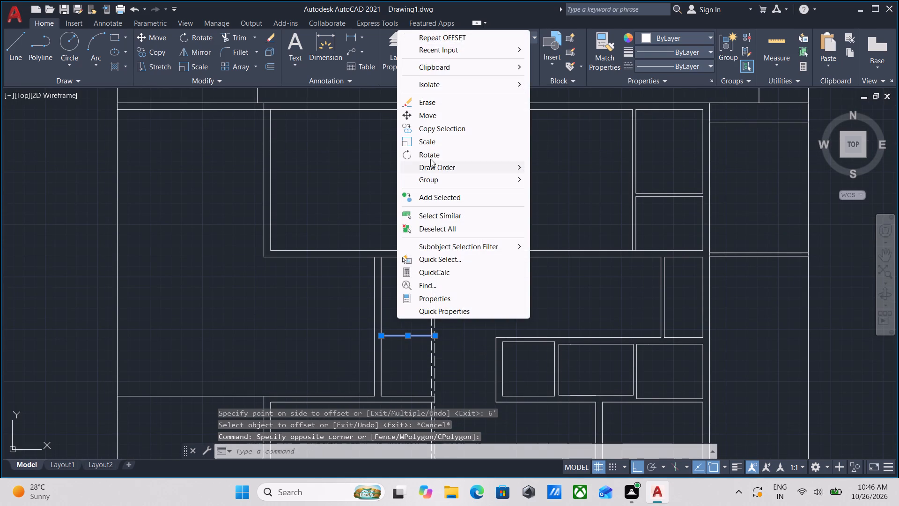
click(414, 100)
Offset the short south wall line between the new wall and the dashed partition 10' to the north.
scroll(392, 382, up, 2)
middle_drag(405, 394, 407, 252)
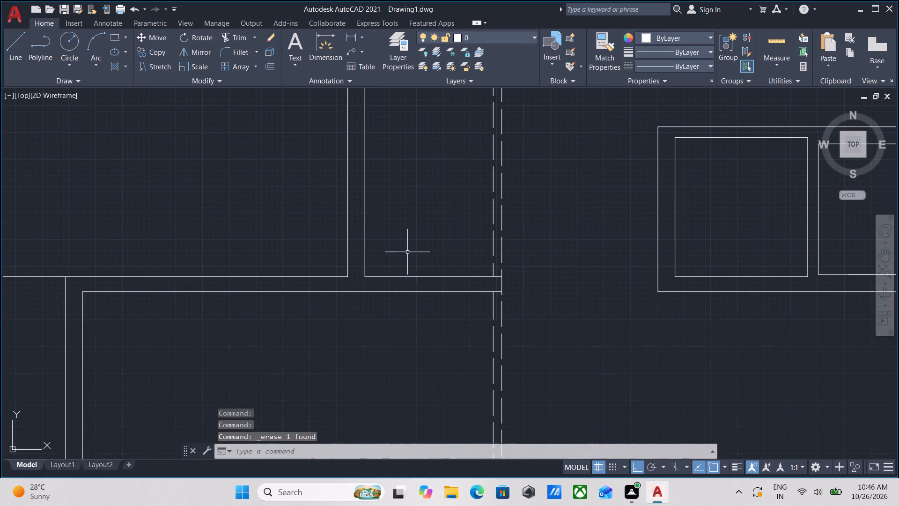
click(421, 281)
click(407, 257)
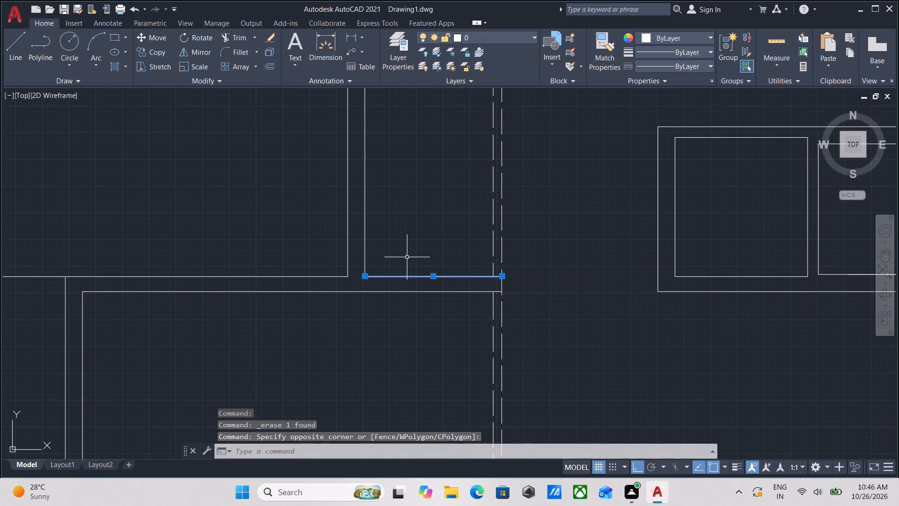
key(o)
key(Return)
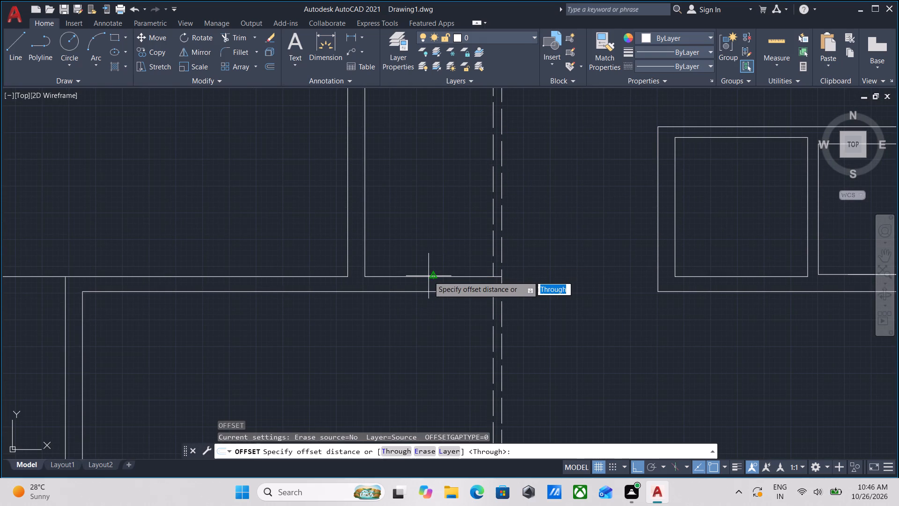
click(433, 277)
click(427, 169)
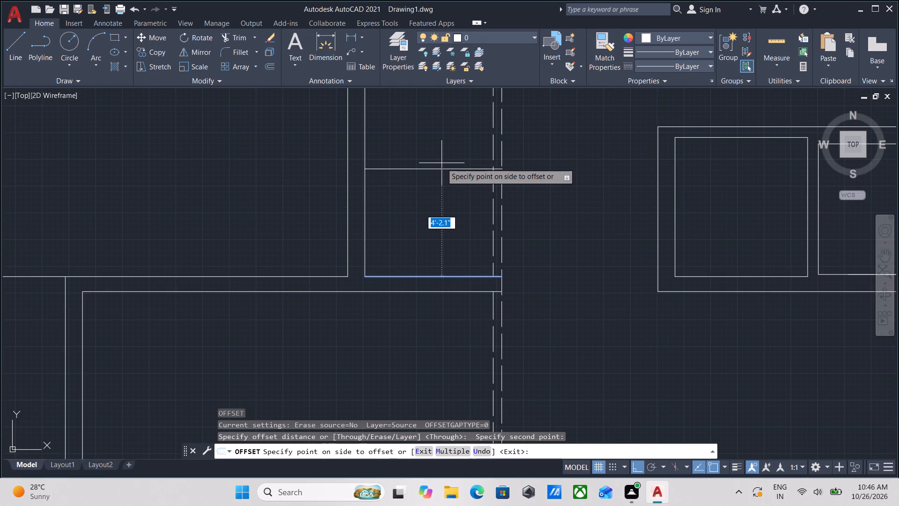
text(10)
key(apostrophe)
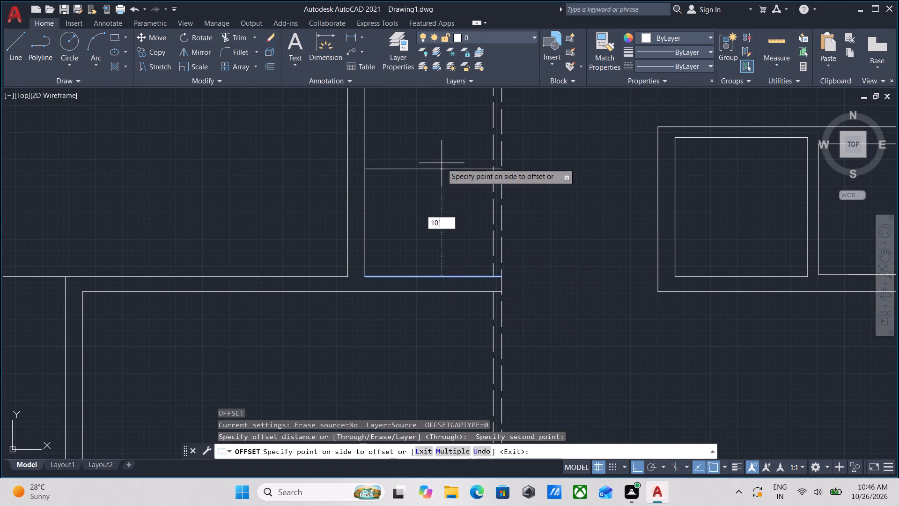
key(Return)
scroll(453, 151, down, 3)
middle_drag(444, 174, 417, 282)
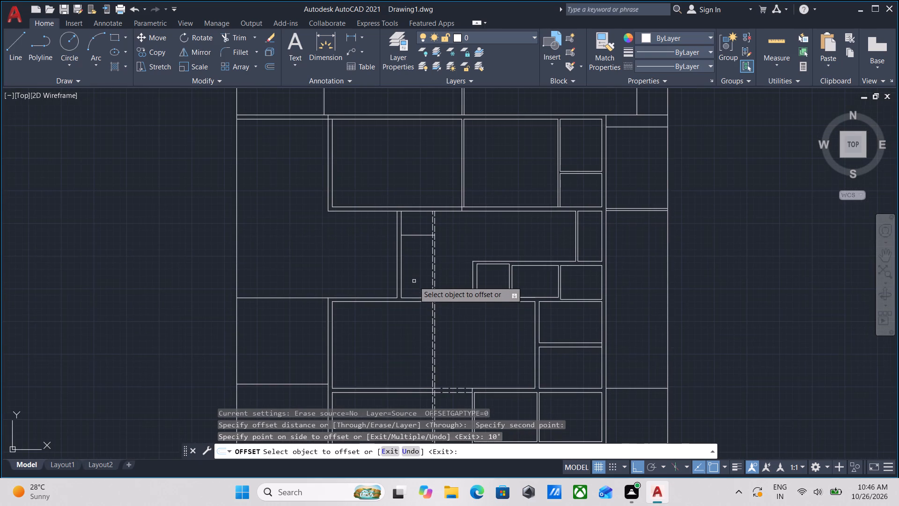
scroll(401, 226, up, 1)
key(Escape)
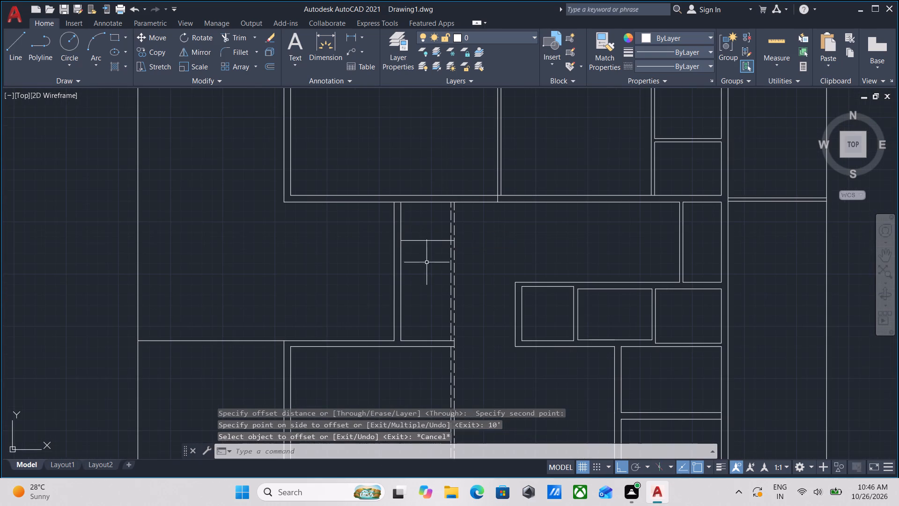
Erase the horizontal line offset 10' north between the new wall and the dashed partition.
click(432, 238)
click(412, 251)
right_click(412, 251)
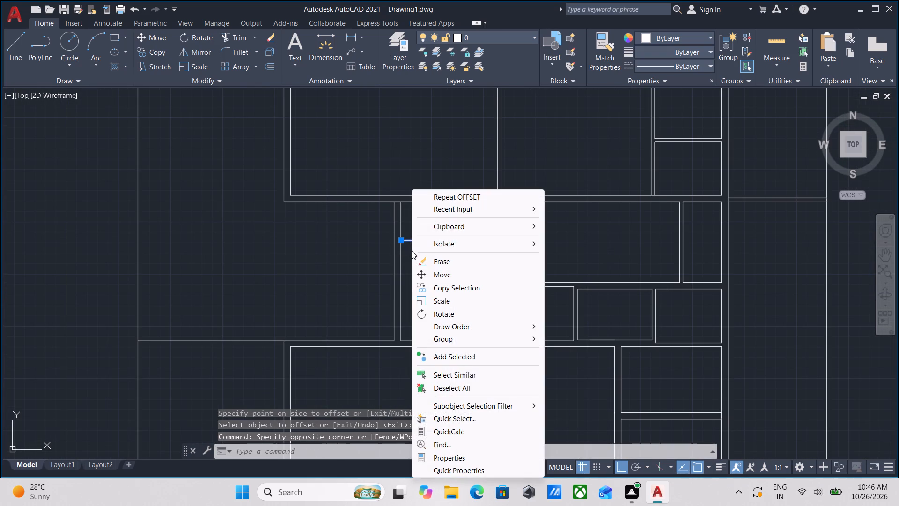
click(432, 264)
Offset the short south wall line between the new wall and the dashed partition 7' to the north.
scroll(431, 379, up, 3)
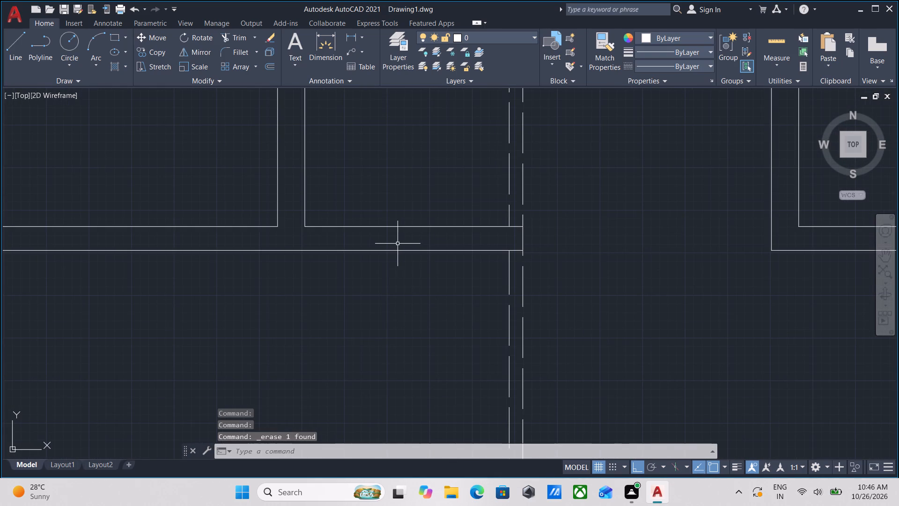
click(399, 241)
click(385, 213)
middle_drag(381, 203, 368, 252)
scroll(374, 232, down, 1)
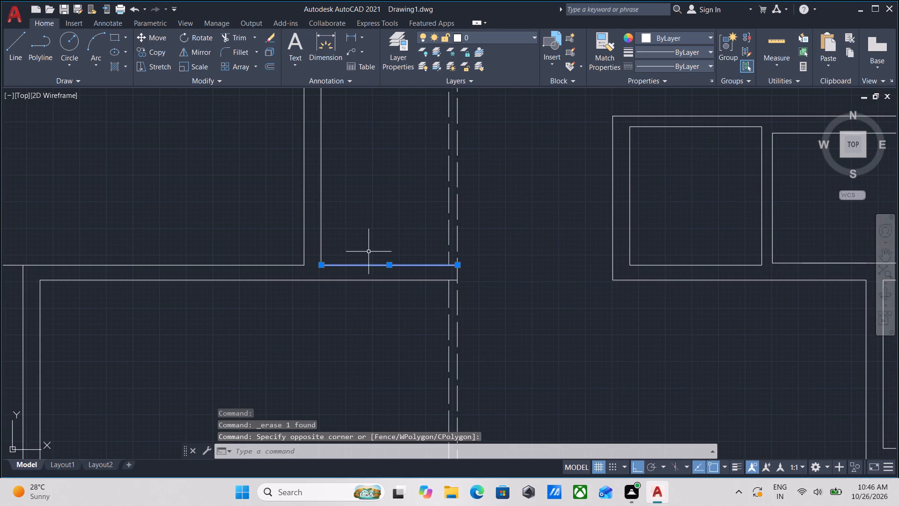
key(o)
key(Return)
click(387, 268)
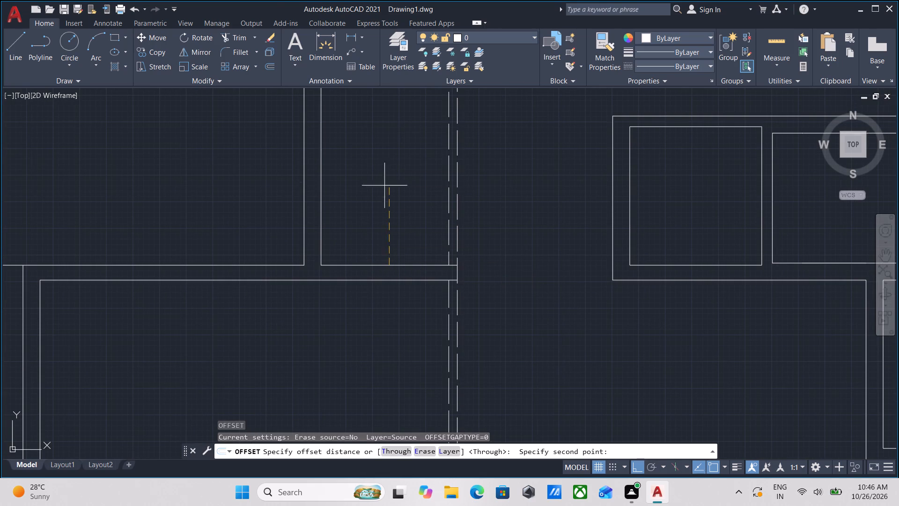
click(384, 149)
middle_drag(387, 286, 360, 456)
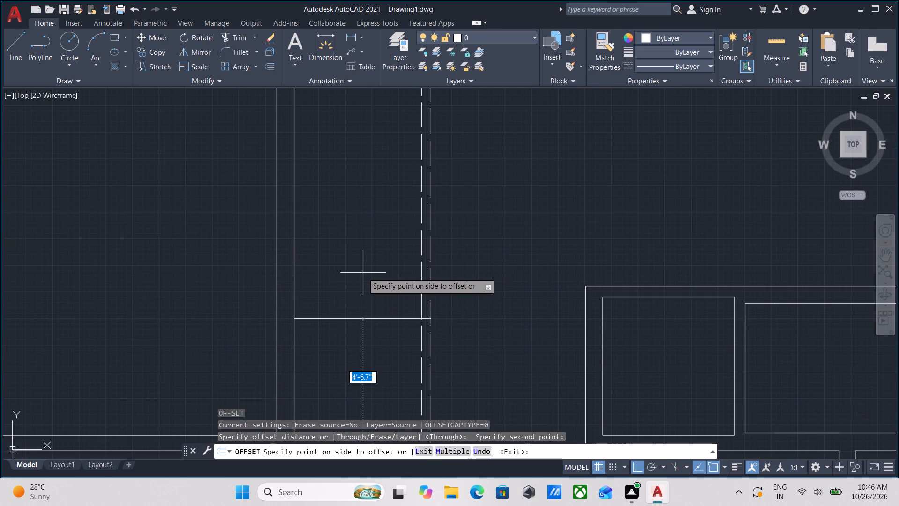
text(7')
key(Return)
scroll(363, 273, down, 2)
middle_drag(363, 273, 367, 320)
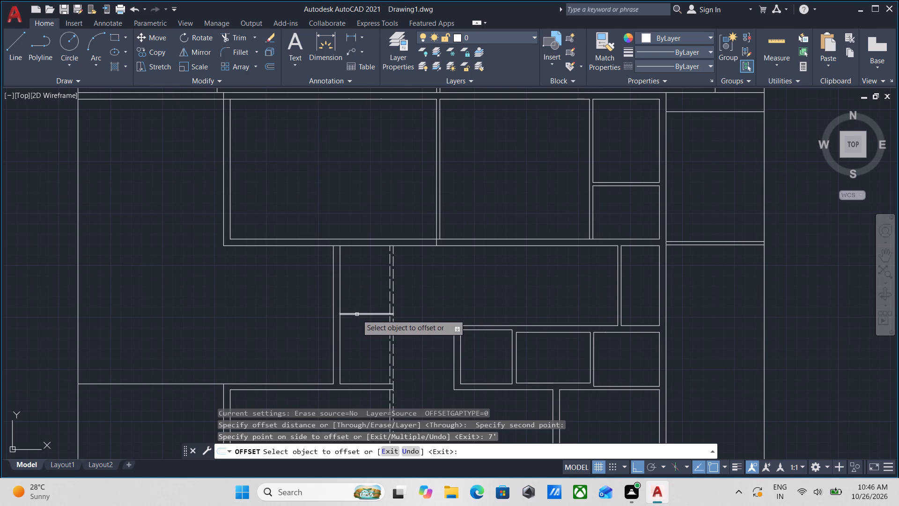
Offset the new horizontal line 2" to the north to form a thin partition across the narrow space.
click(357, 313)
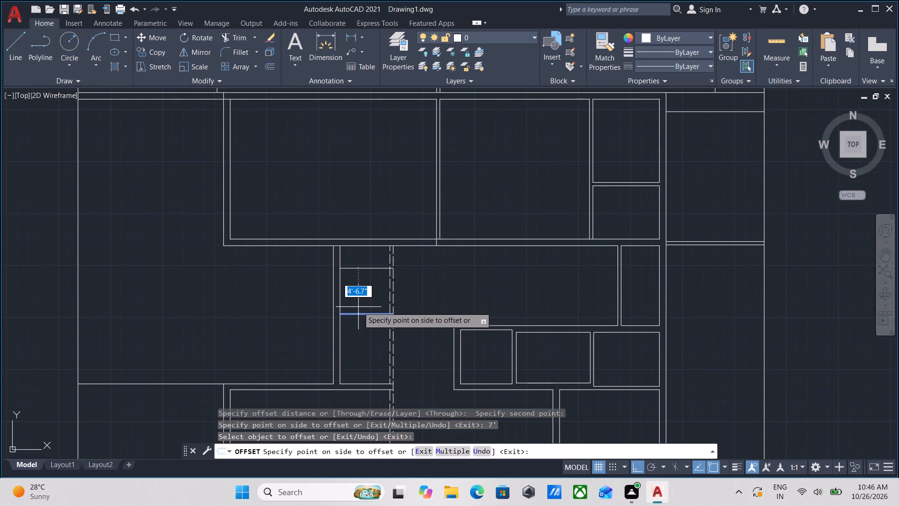
key(2)
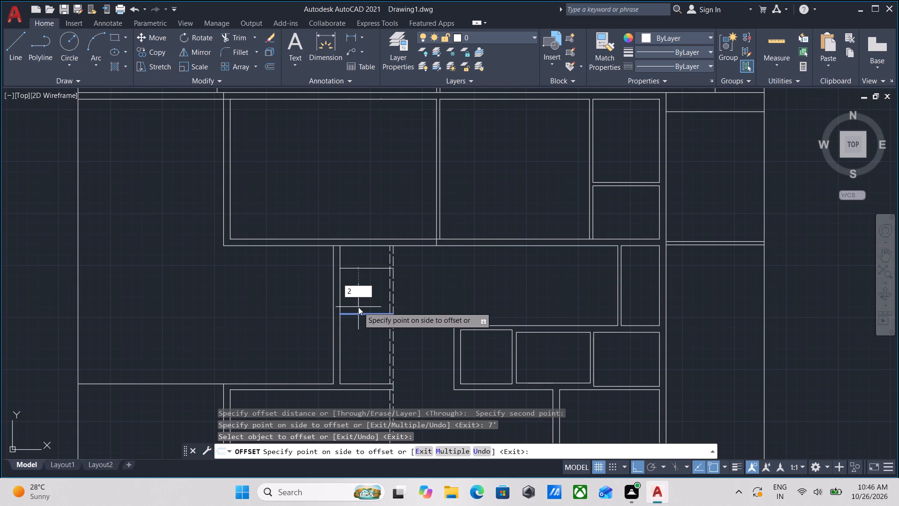
key(shift+quotedbl)
key(Return)
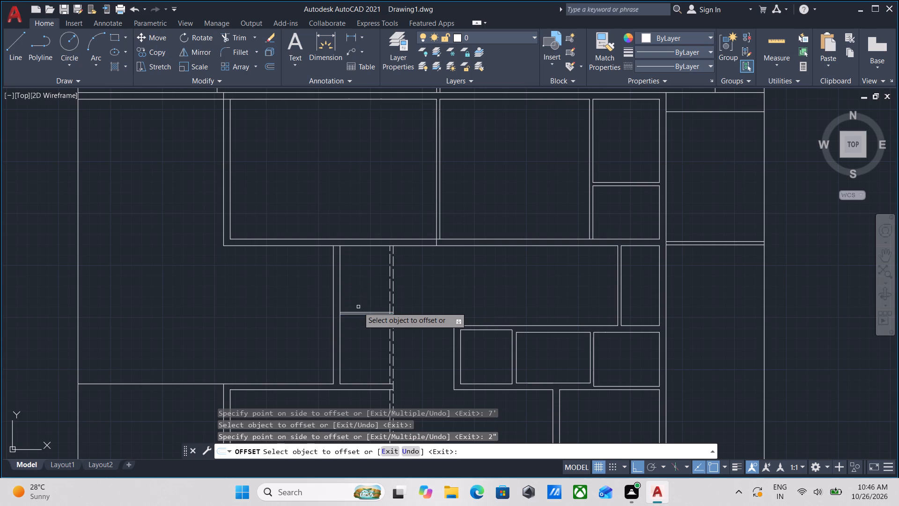
key(Escape)
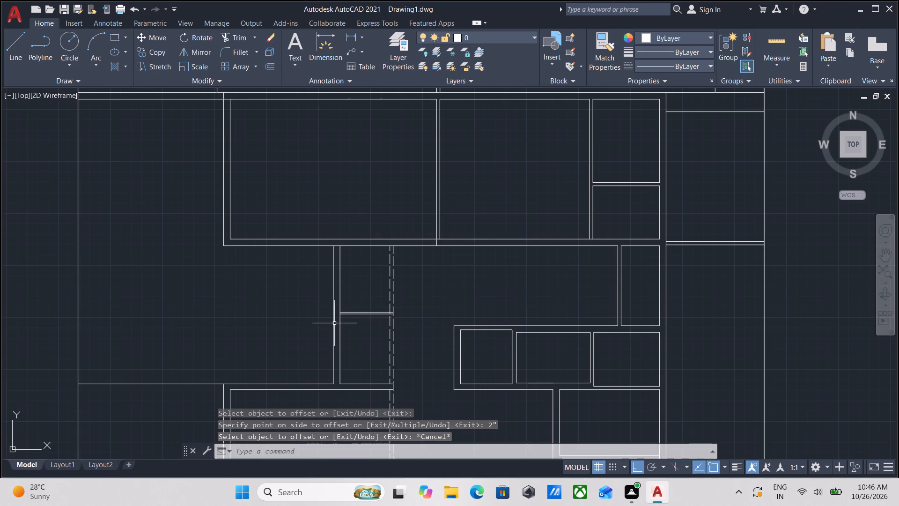
Trim the 8" wall's east face line between the two lines of the 2" partition.
scroll(349, 313, up, 4)
text(tr)
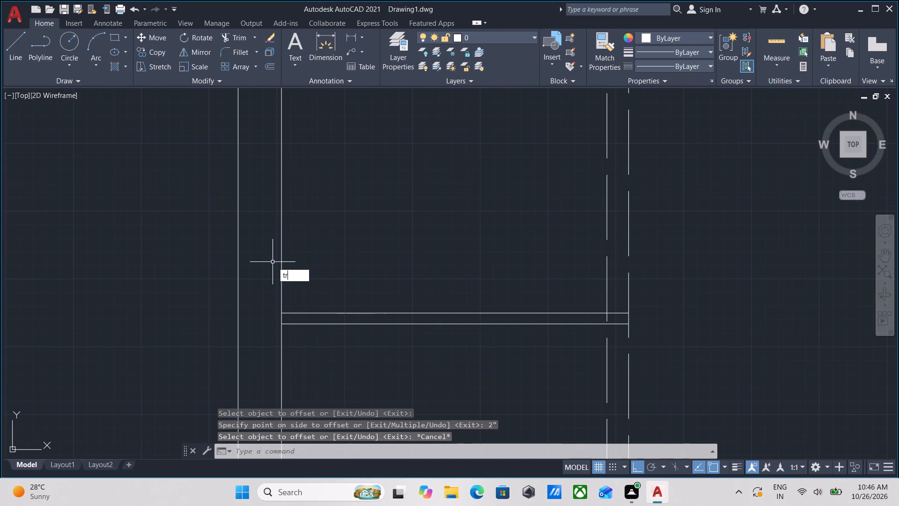
key(Return)
scroll(270, 317, up, 3)
click(334, 308)
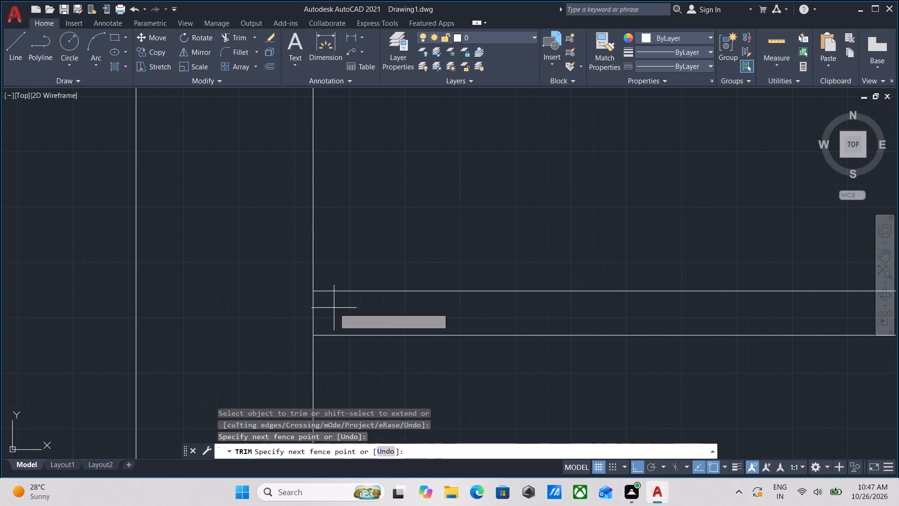
click(302, 308)
key(Escape)
Extend both south wall lines of the large room north of the narrow space west to the outer boundary line.
scroll(302, 308, down, 8)
middle_drag(300, 302, 375, 306)
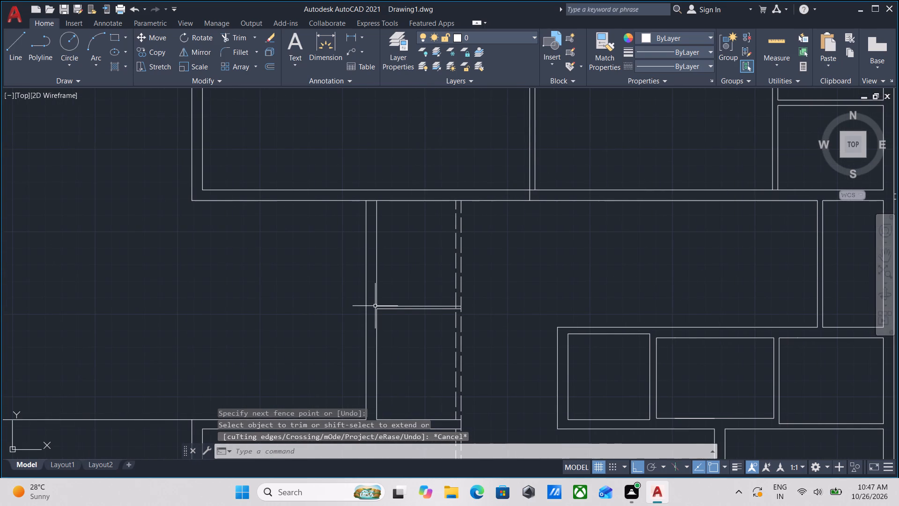
scroll(321, 294, down, 1)
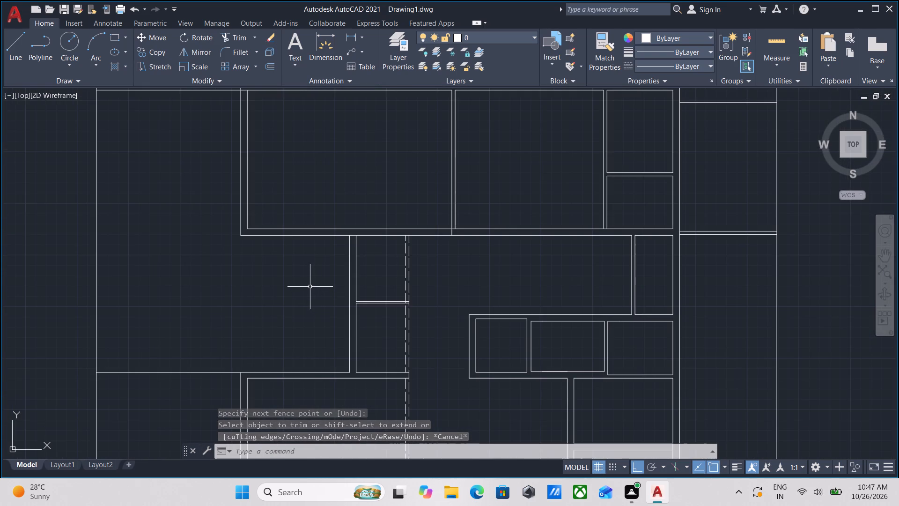
scroll(346, 260, down, 2)
middle_drag(351, 256, 295, 290)
scroll(313, 294, up, 3)
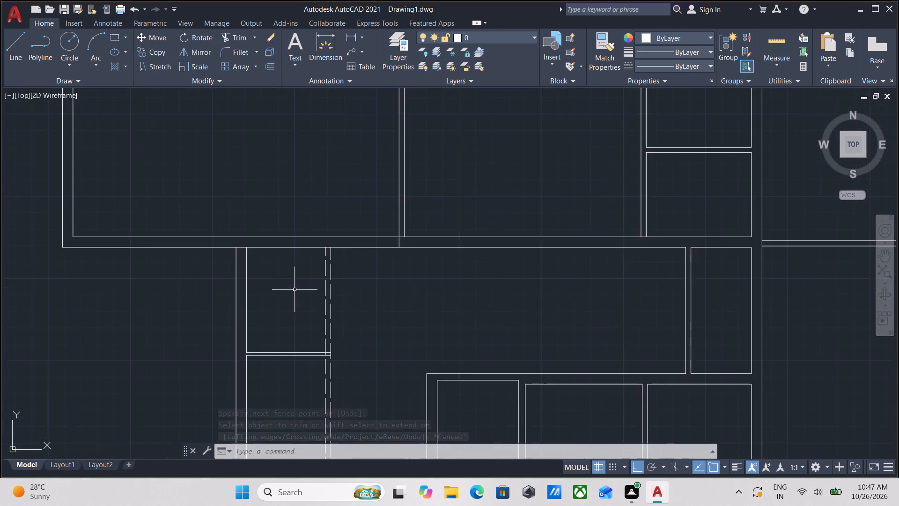
scroll(279, 279, down, 1)
middle_drag(279, 279, 392, 257)
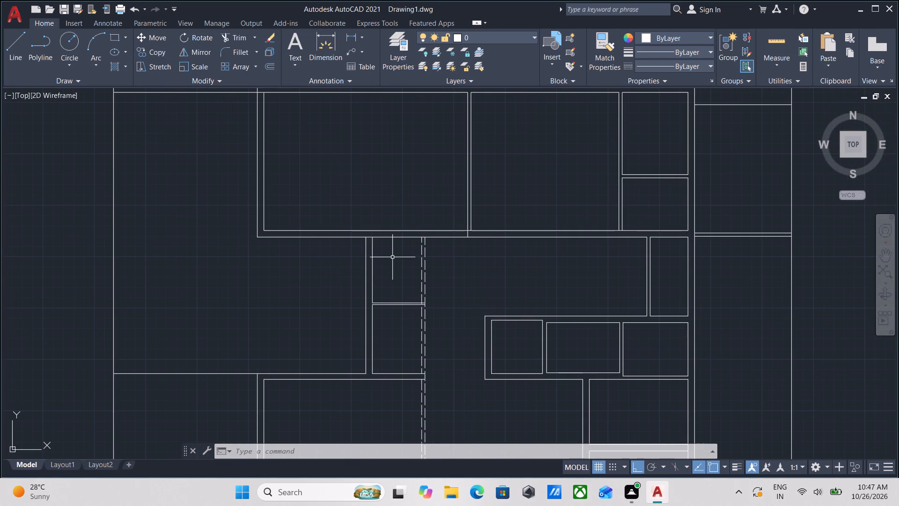
scroll(249, 248, down, 1)
middle_drag(249, 249, 288, 310)
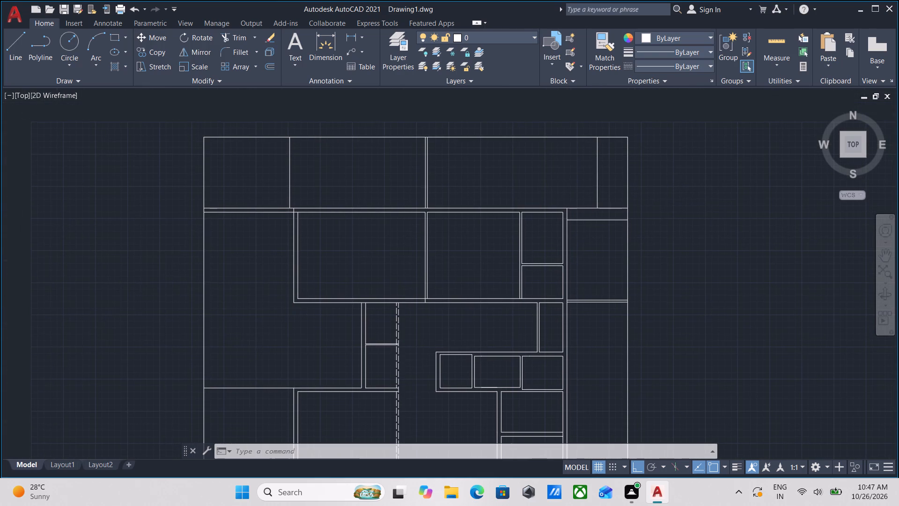
scroll(319, 287, up, 2)
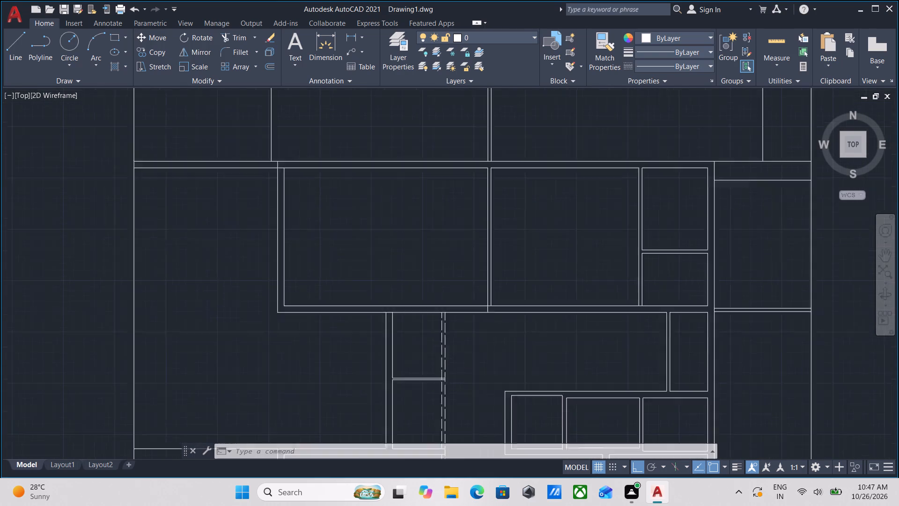
scroll(304, 271, down, 2)
middle_drag(304, 271, 309, 320)
text(ex)
key(Return)
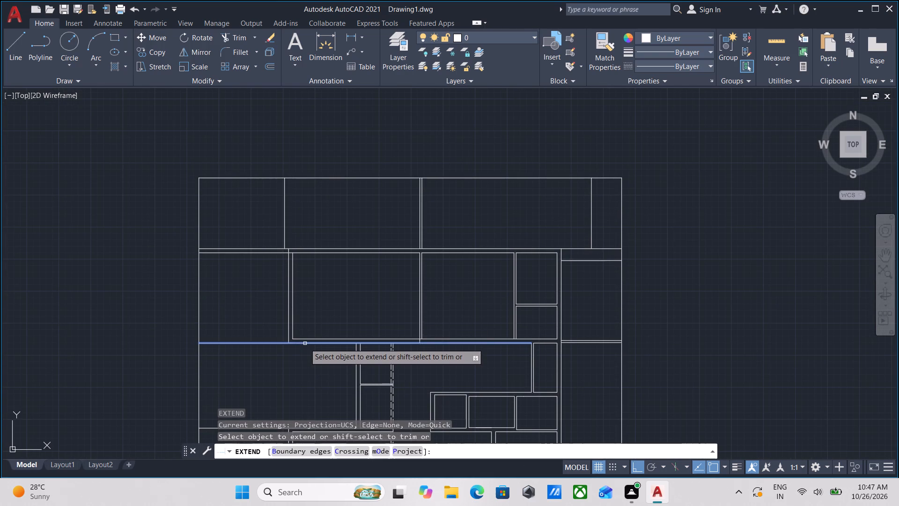
click(305, 343)
scroll(305, 343, up, 3)
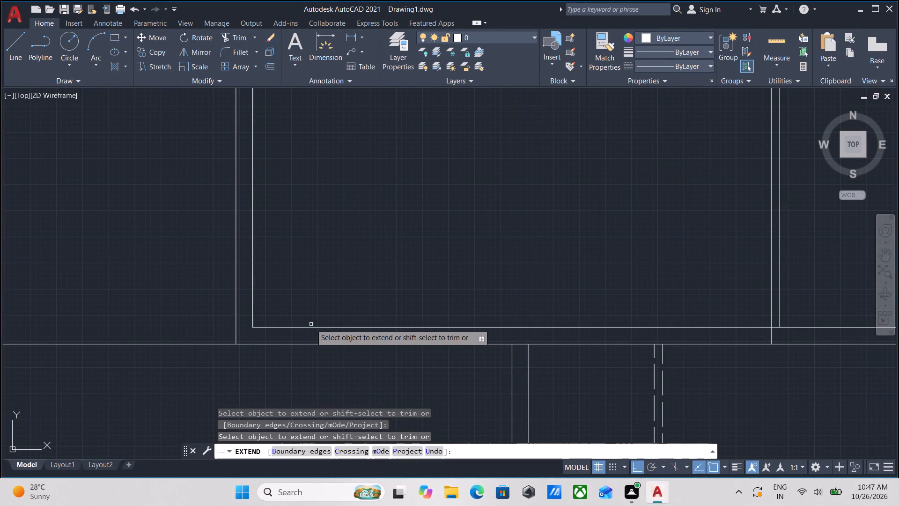
click(306, 327)
scroll(291, 330, down, 3)
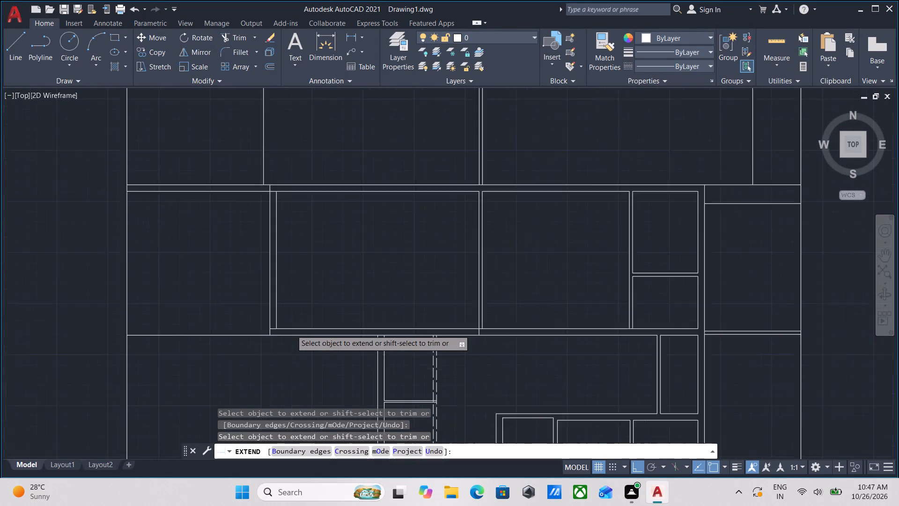
click(291, 330)
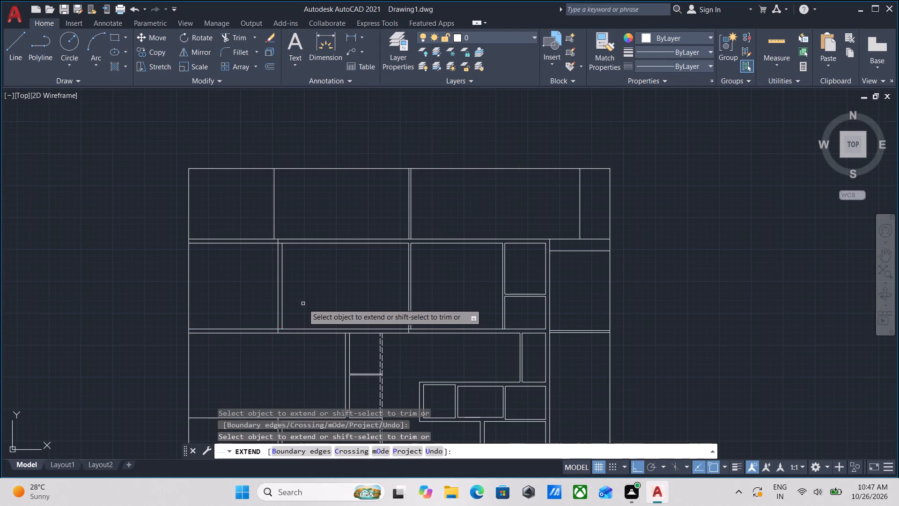
key(Escape)
Trim the overlapping lines where the large room's west wall meets the extended south wall, leaving an open T-junction.
scroll(288, 325, up, 3)
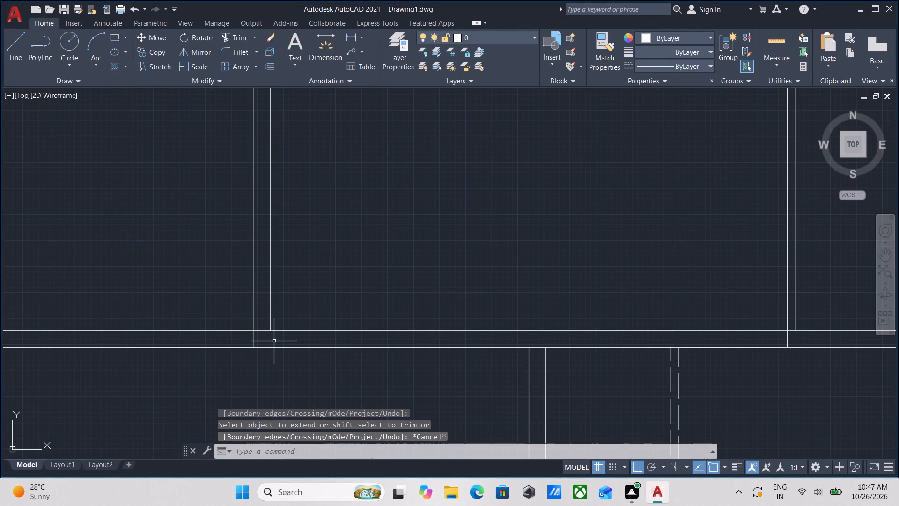
scroll(270, 344, up, 3)
scroll(269, 344, down, 2)
middle_drag(269, 344, 322, 320)
scroll(322, 320, down, 3)
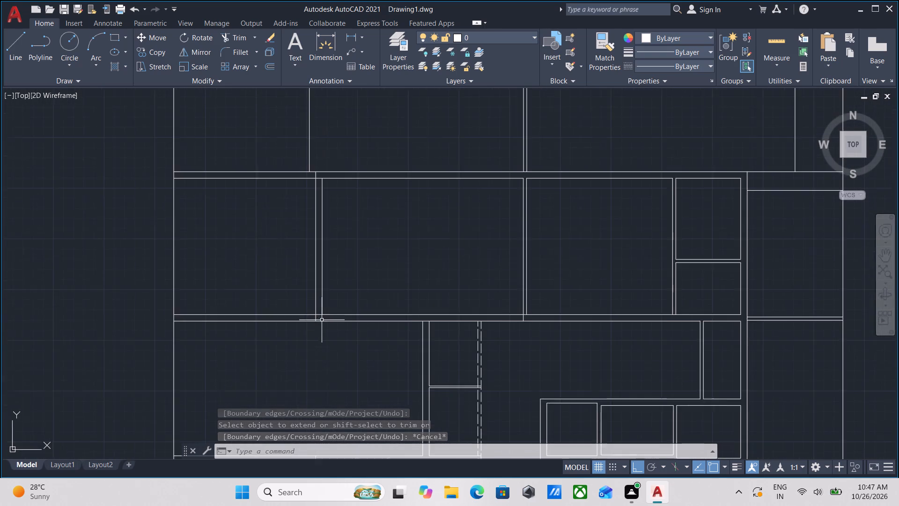
middle_drag(322, 320, 310, 334)
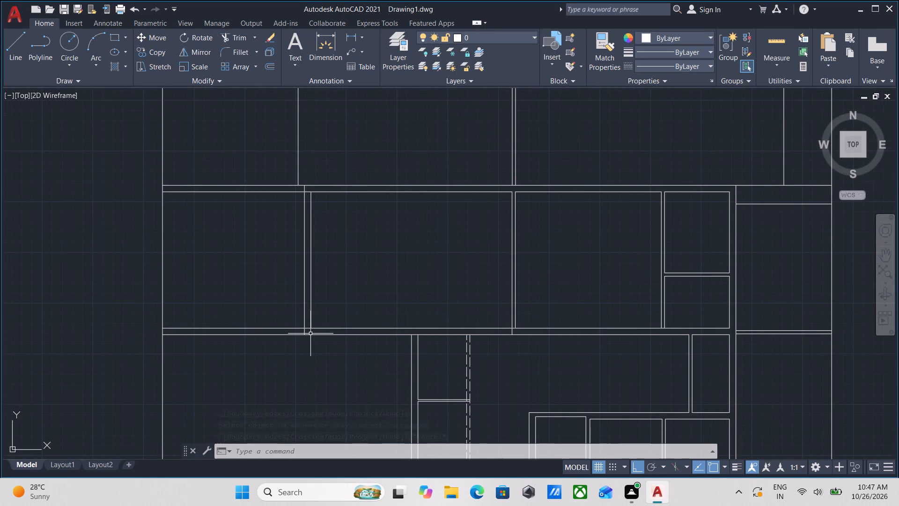
scroll(310, 334, up, 3)
scroll(314, 331, down, 2)
middle_drag(312, 343, 311, 360)
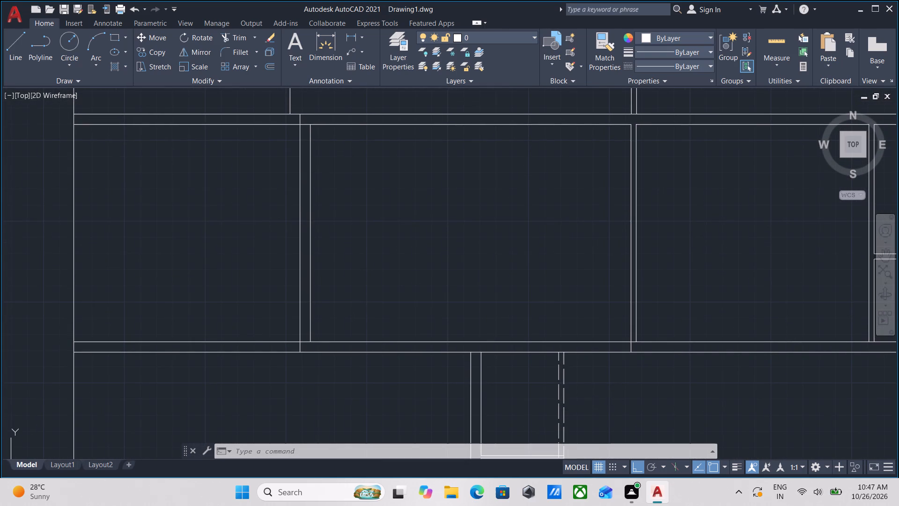
text(tr)
key(Return)
scroll(311, 360, up, 5)
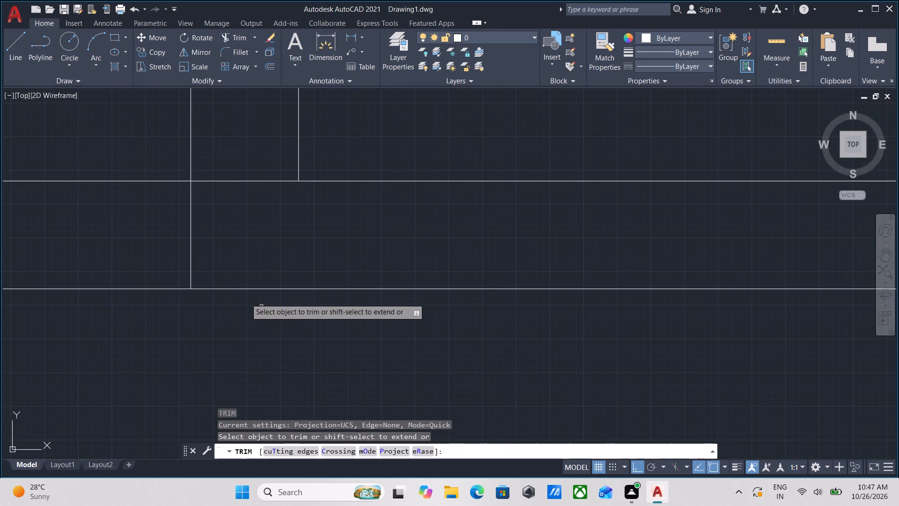
click(156, 243)
click(240, 234)
click(233, 212)
click(229, 134)
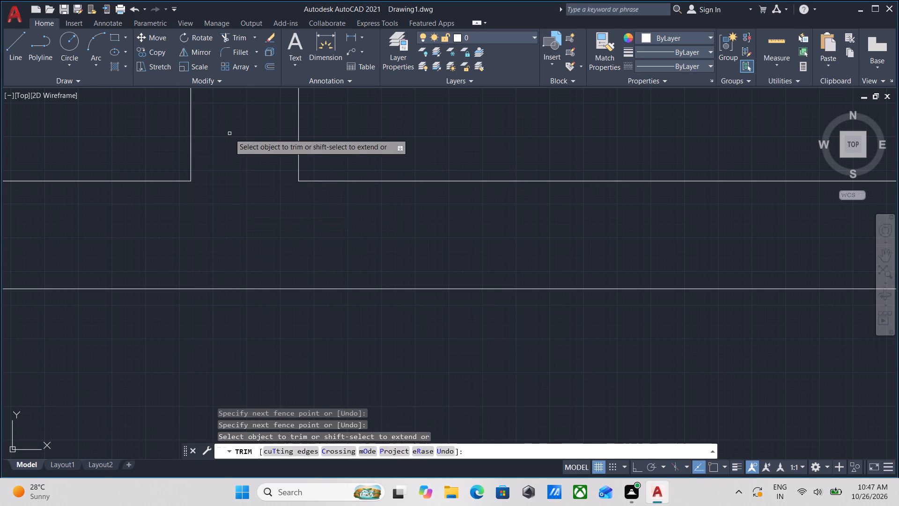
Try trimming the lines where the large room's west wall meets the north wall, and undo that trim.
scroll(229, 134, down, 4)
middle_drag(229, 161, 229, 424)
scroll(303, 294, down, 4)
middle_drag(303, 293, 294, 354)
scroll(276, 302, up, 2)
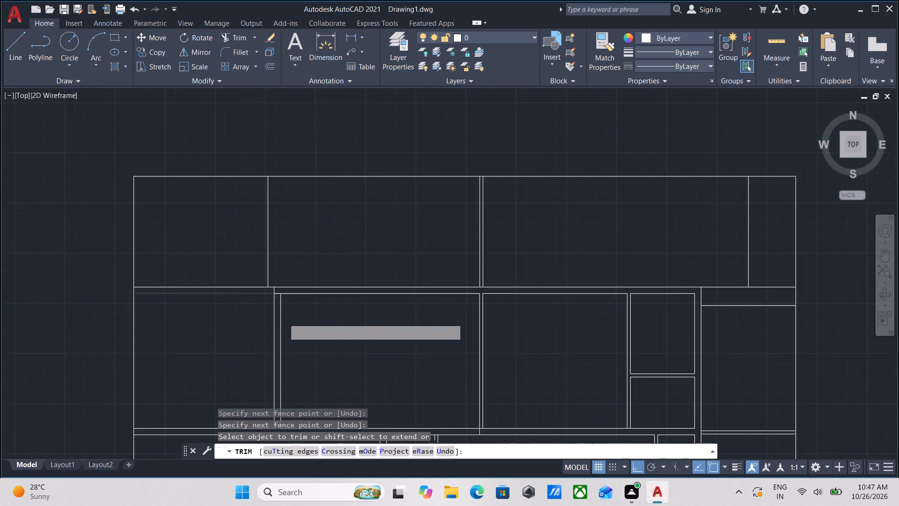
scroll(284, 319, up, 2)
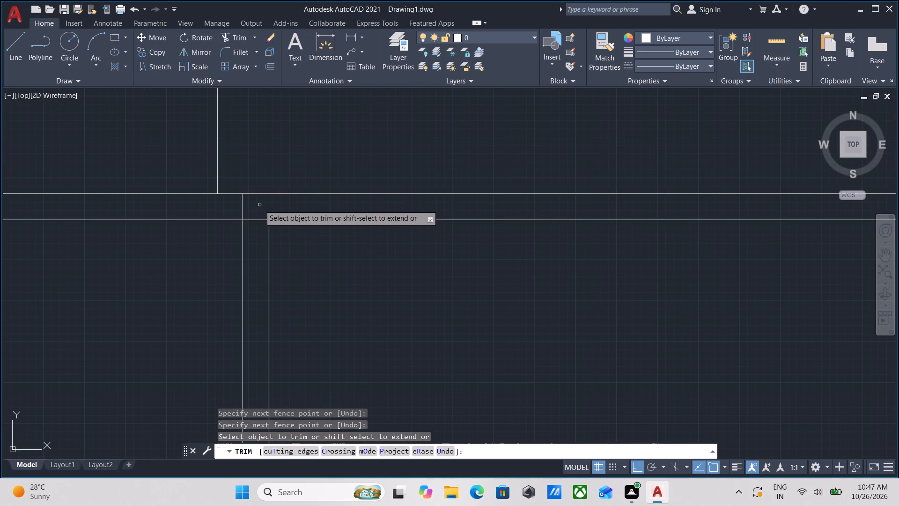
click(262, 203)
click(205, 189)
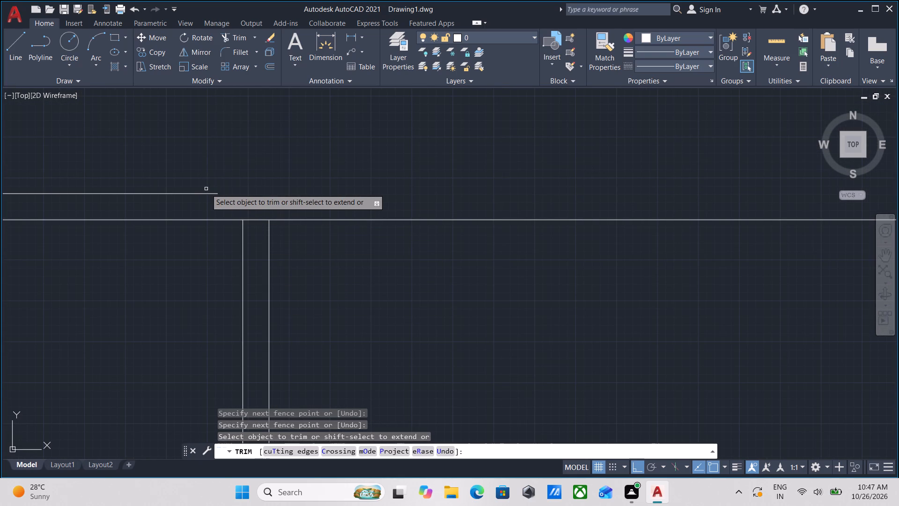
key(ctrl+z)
Examine the wall layout and junctions across the whole floor plan, from the north rooms to the south rooms.
scroll(262, 227, down, 7)
scroll(294, 236, up, 1)
scroll(294, 236, down, 6)
middle_drag(330, 176, 326, 265)
scroll(330, 251, up, 3)
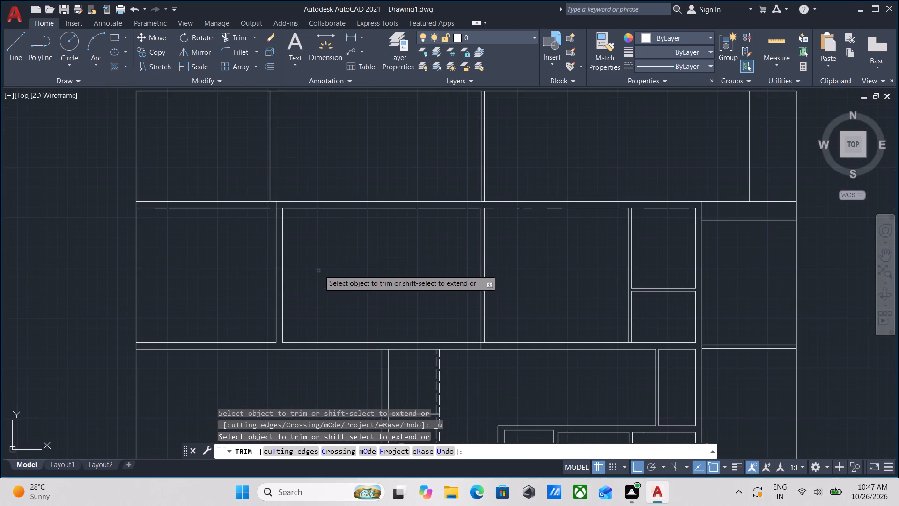
scroll(319, 270, down, 2)
middle_drag(319, 270, 314, 225)
middle_drag(320, 221, 316, 275)
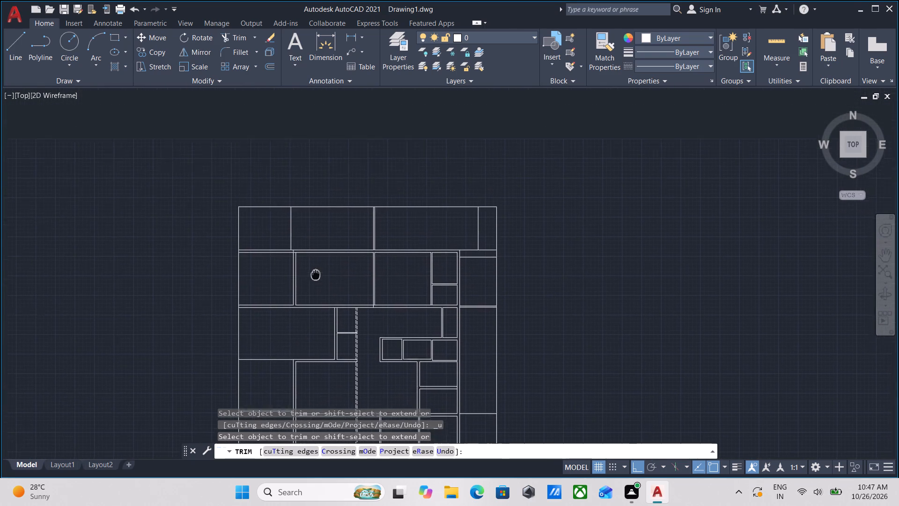
middle_drag(316, 275, 315, 284)
scroll(315, 284, down, 2)
middle_drag(315, 284, 318, 229)
scroll(325, 286, up, 3)
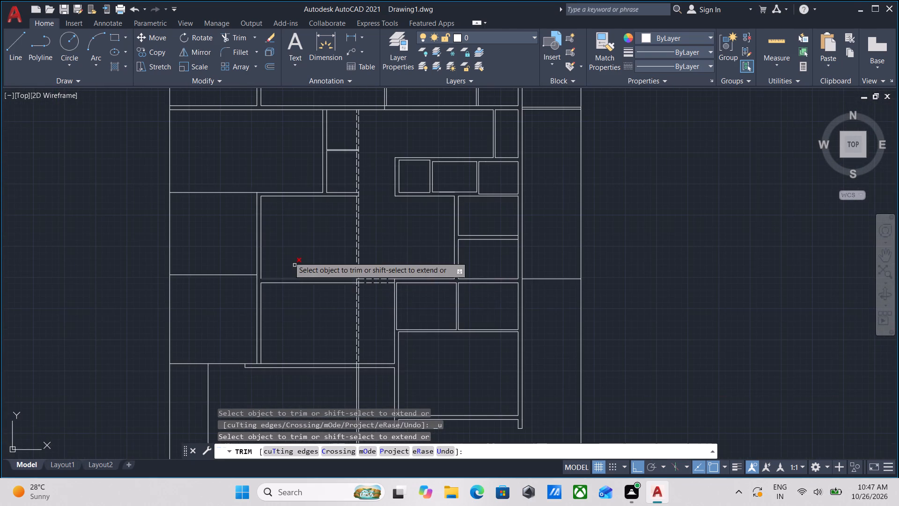
scroll(281, 247, up, 2)
scroll(283, 246, down, 2)
middle_drag(283, 246, 271, 333)
scroll(270, 334, down, 2)
middle_drag(270, 334, 261, 372)
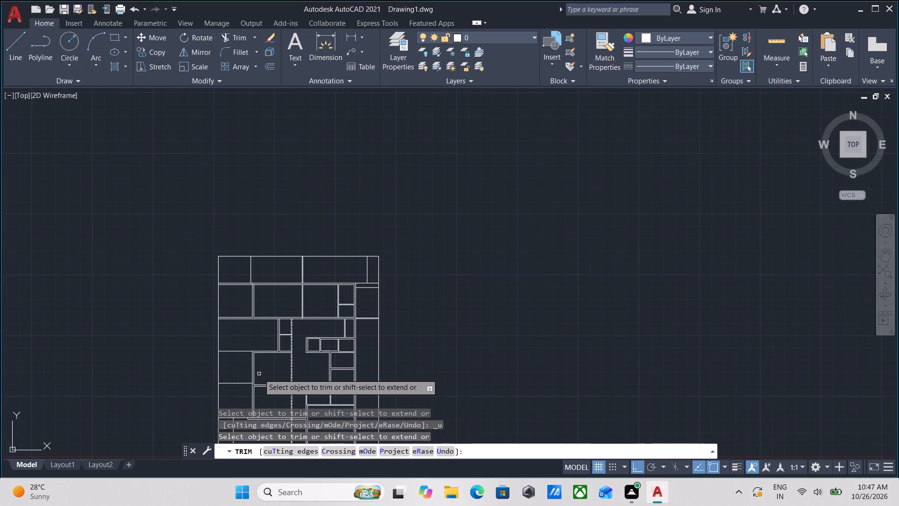
scroll(240, 335, up, 2)
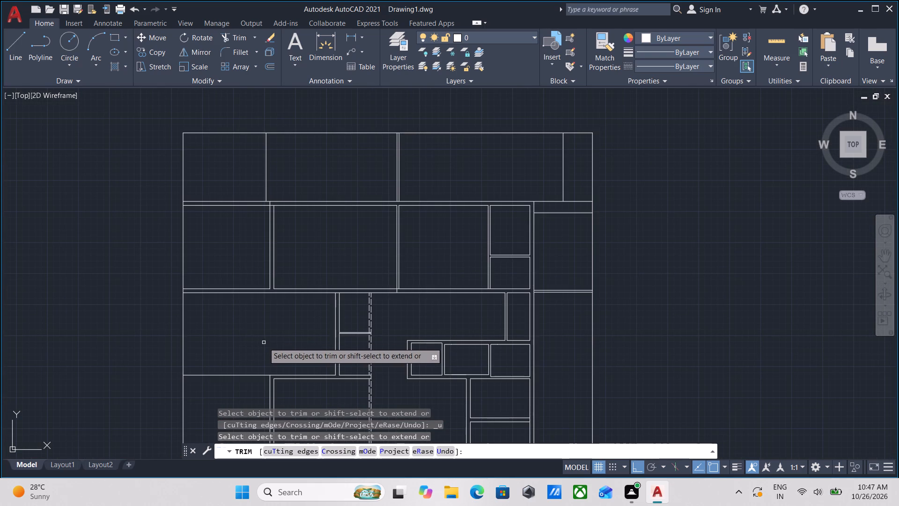
Examine the upper rooms and the junctions where the large room's west wall meets the north and south walls.
scroll(268, 332, down, 1)
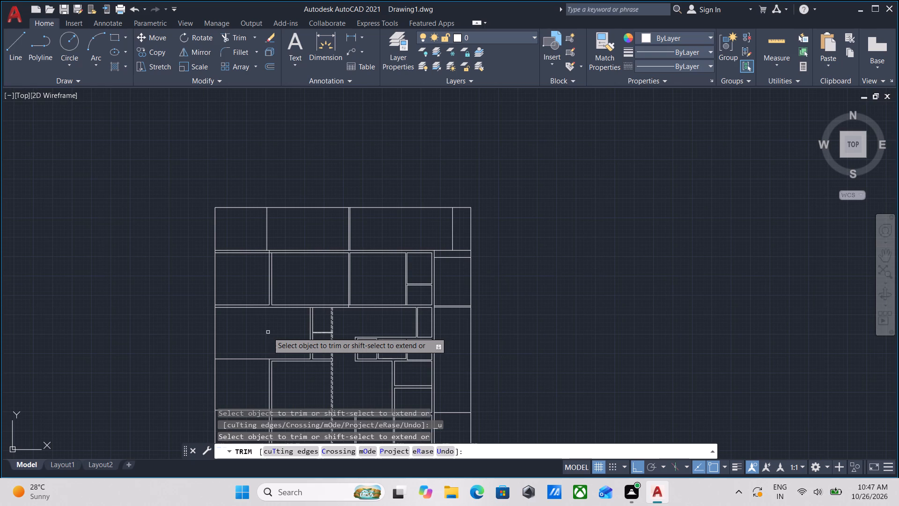
scroll(272, 327, up, 1)
scroll(272, 327, down, 1)
middle_drag(272, 327, 285, 357)
scroll(281, 355, up, 2)
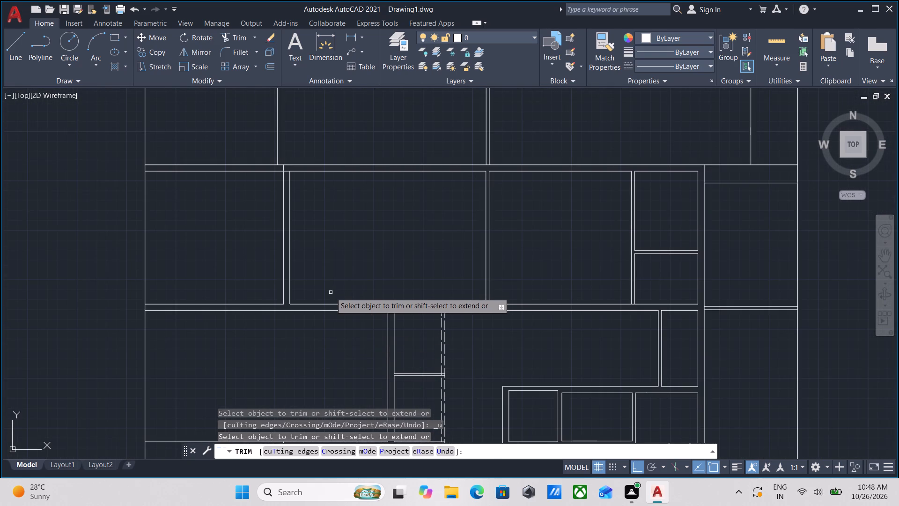
key(Escape)
middle_drag(300, 280, 286, 345)
scroll(268, 247, up, 2)
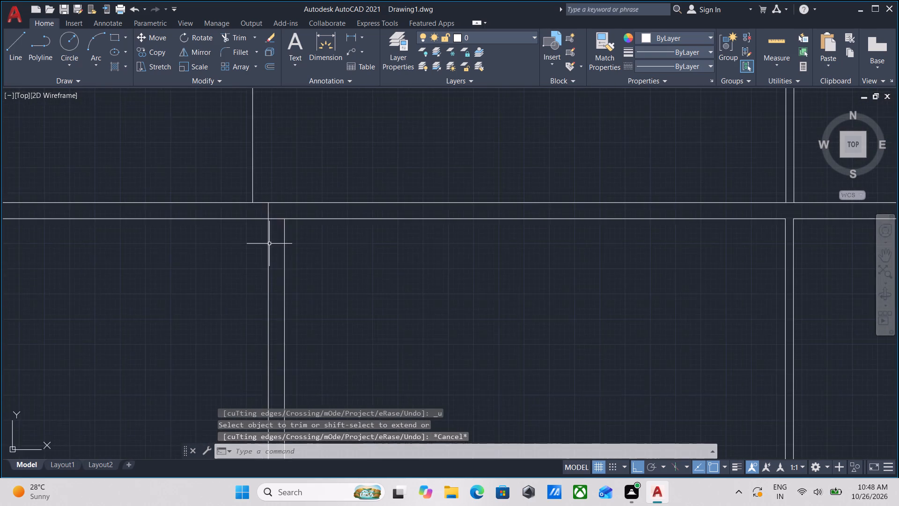
scroll(269, 244, down, 2)
middle_drag(269, 244, 222, 282)
scroll(226, 261, up, 2)
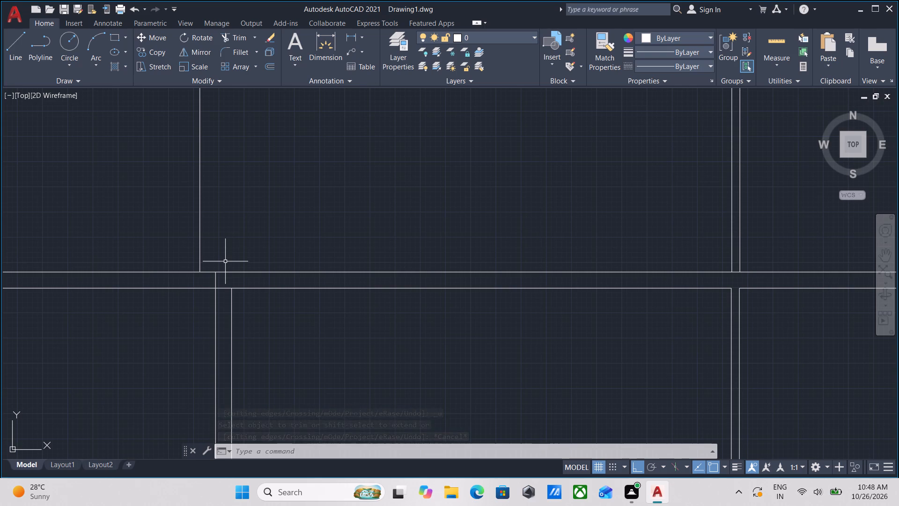
scroll(226, 261, up, 2)
scroll(221, 263, down, 3)
middle_drag(221, 263, 313, 224)
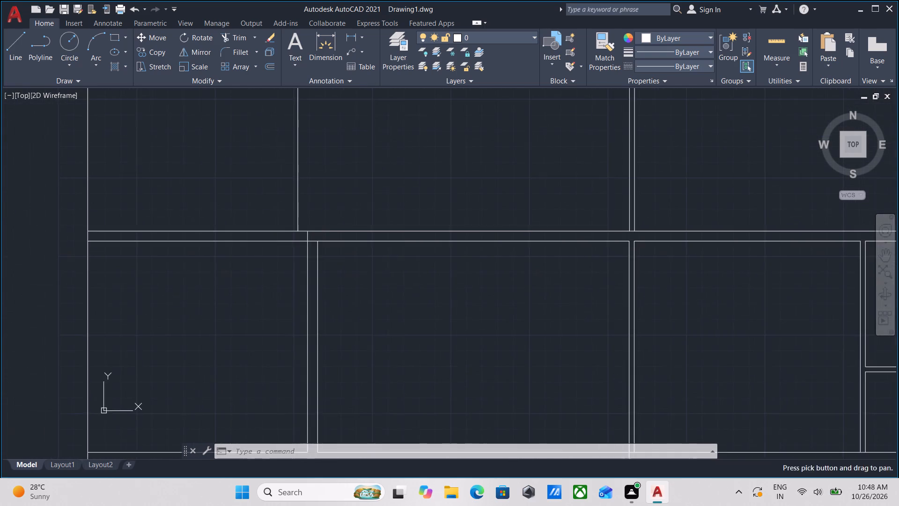
scroll(280, 241, down, 2)
middle_drag(262, 284, 259, 246)
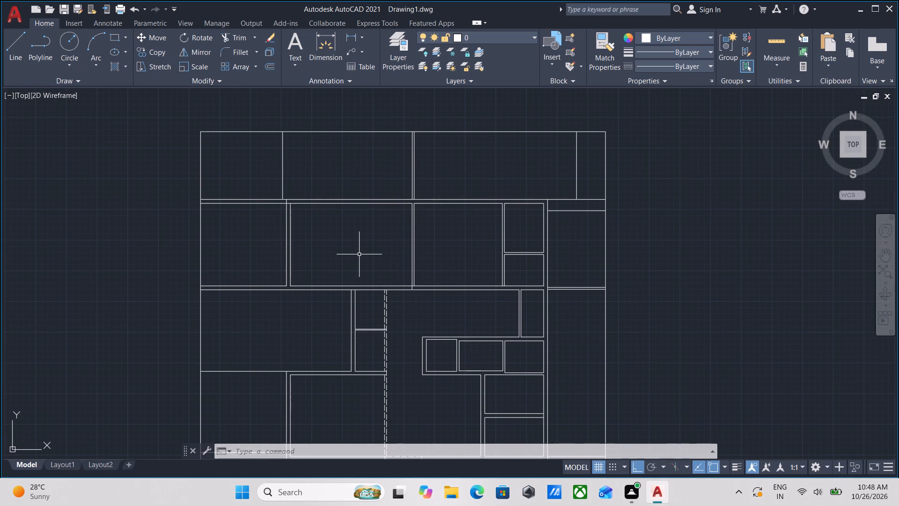
scroll(318, 291, up, 1)
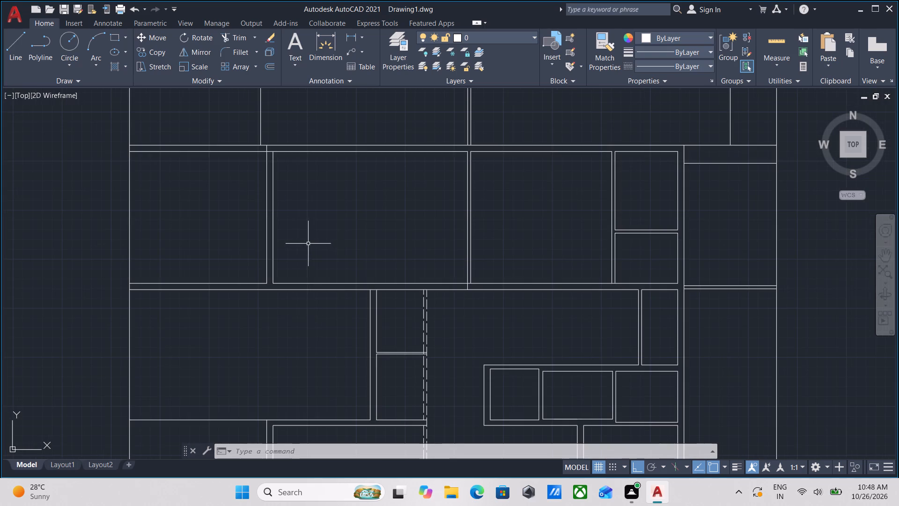
middle_drag(308, 243, 289, 356)
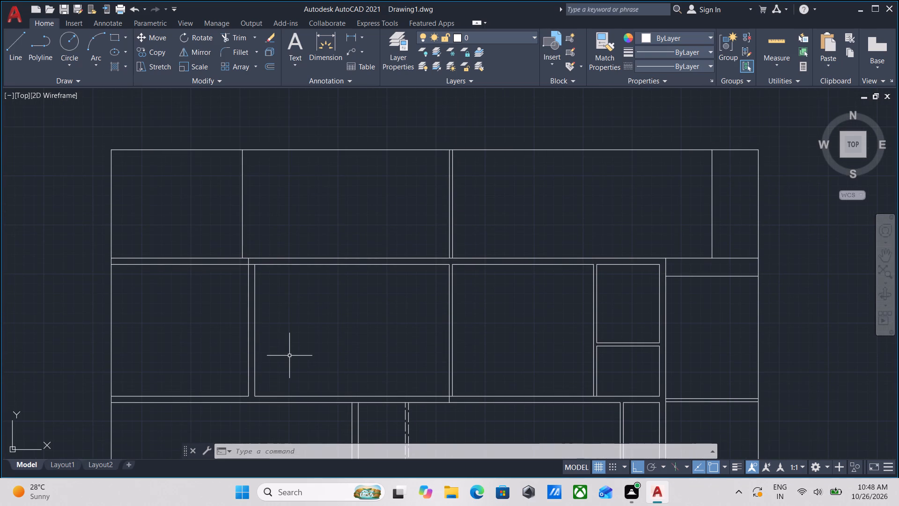
scroll(273, 318, up, 1)
scroll(273, 318, down, 2)
middle_drag(273, 318, 273, 328)
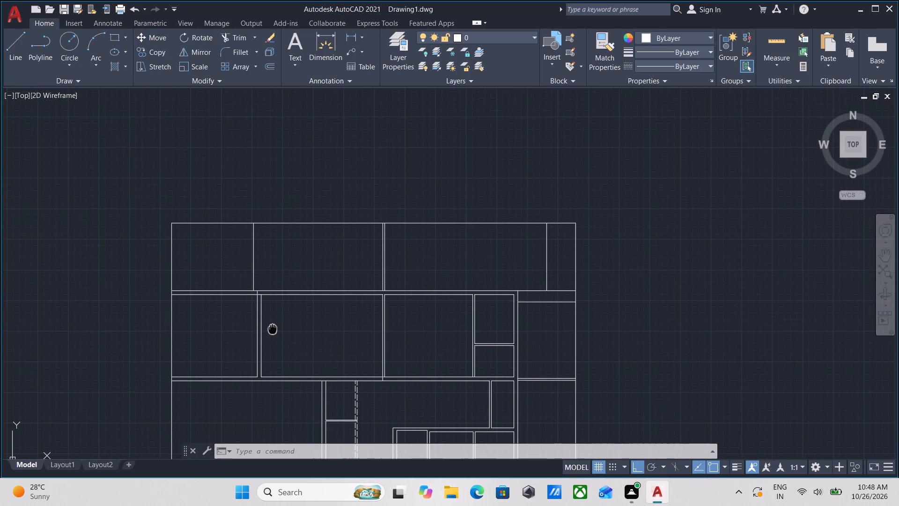
scroll(295, 323, down, 1)
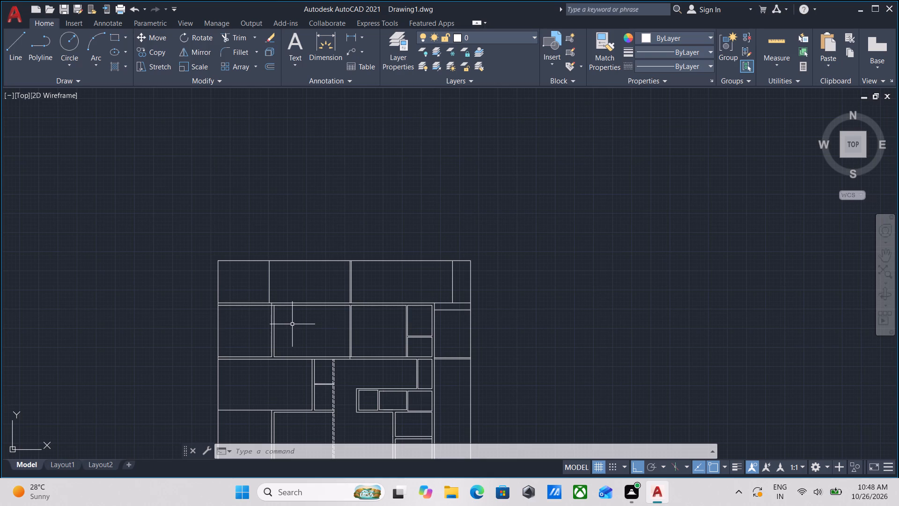
Trim the stub of the large room's west wall line that crosses the thickness of the north wall.
scroll(265, 306, up, 3)
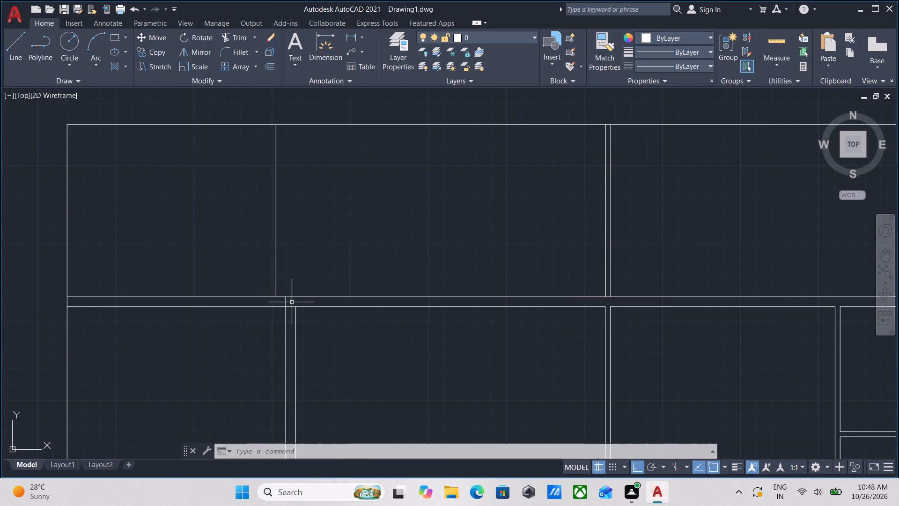
text(tr)
key(Return)
scroll(272, 290, up, 3)
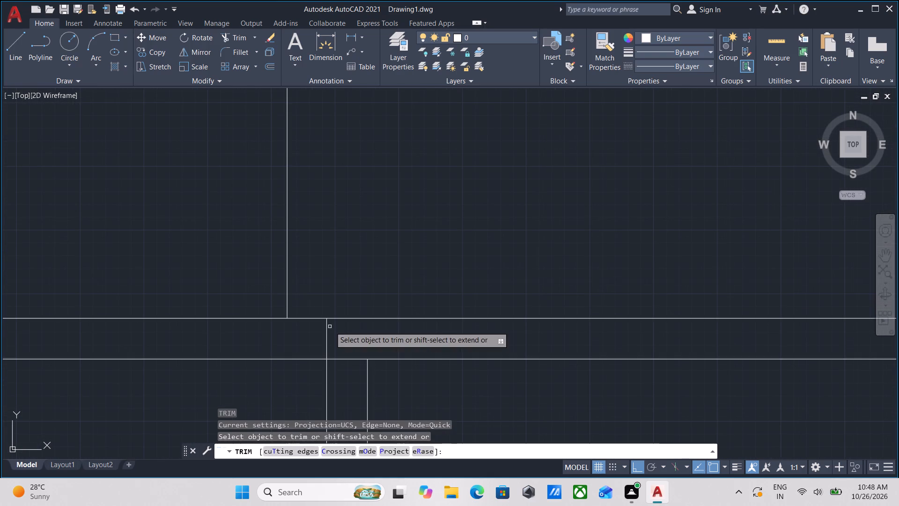
click(338, 328)
click(304, 329)
key(Escape)
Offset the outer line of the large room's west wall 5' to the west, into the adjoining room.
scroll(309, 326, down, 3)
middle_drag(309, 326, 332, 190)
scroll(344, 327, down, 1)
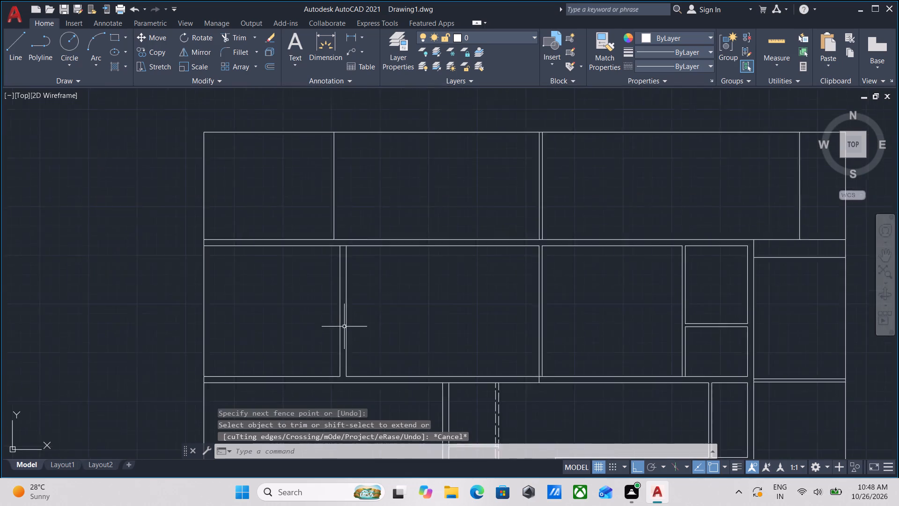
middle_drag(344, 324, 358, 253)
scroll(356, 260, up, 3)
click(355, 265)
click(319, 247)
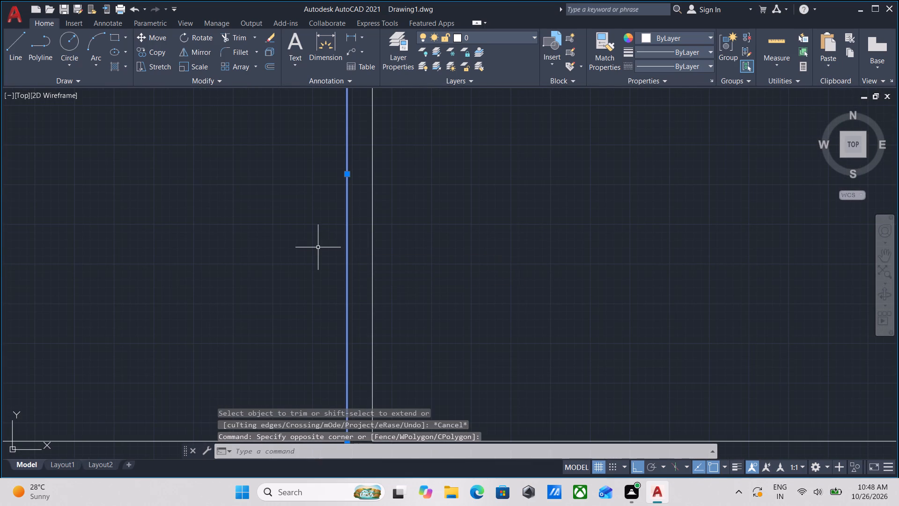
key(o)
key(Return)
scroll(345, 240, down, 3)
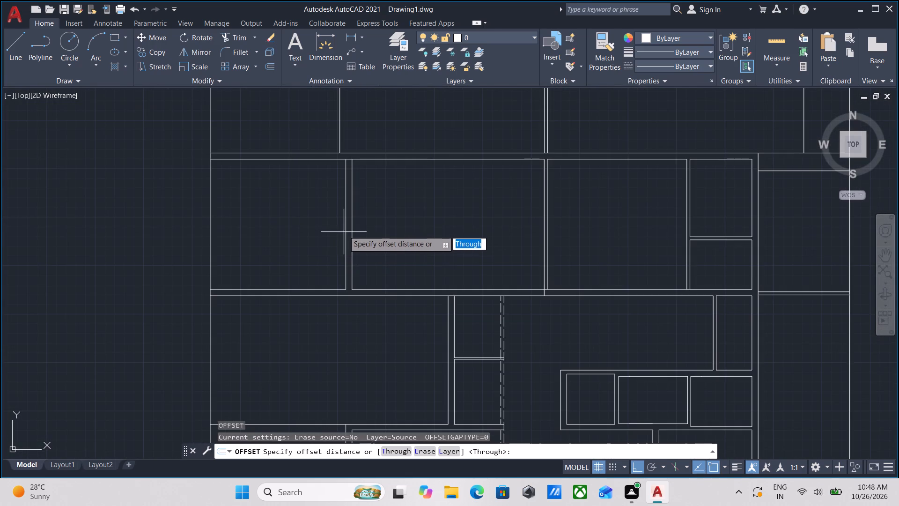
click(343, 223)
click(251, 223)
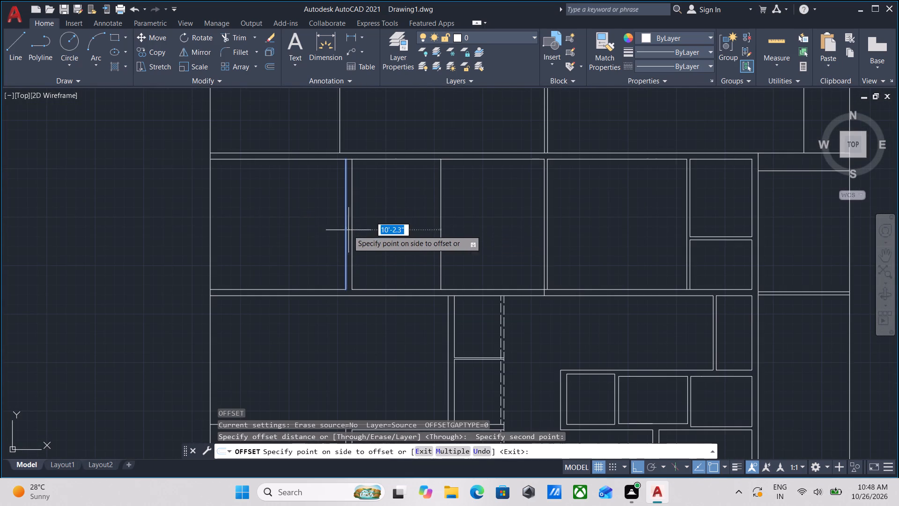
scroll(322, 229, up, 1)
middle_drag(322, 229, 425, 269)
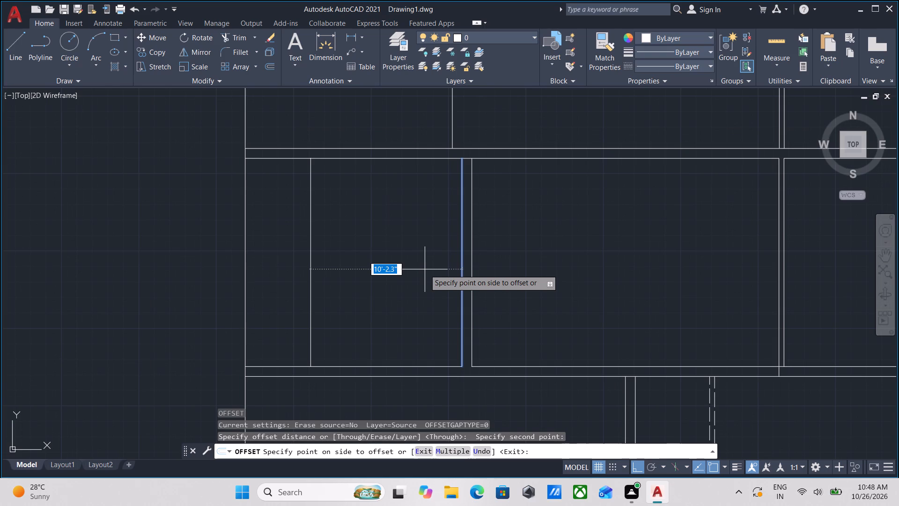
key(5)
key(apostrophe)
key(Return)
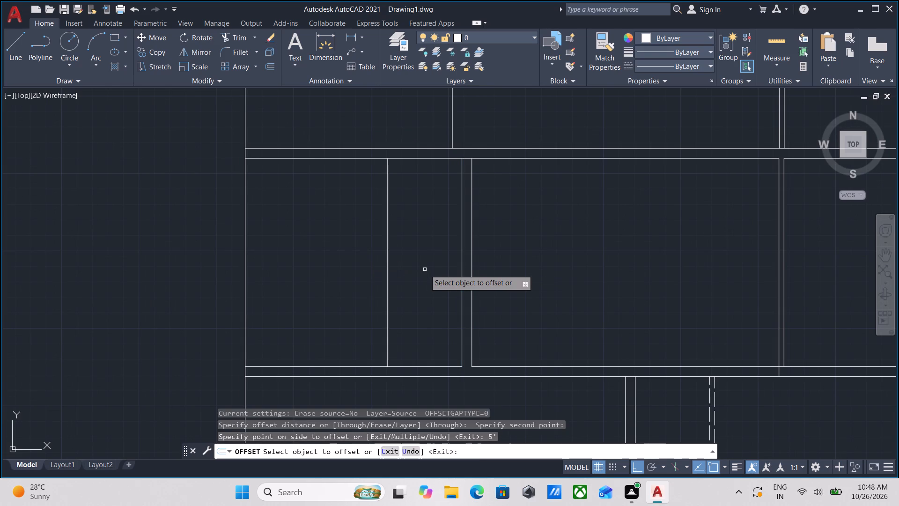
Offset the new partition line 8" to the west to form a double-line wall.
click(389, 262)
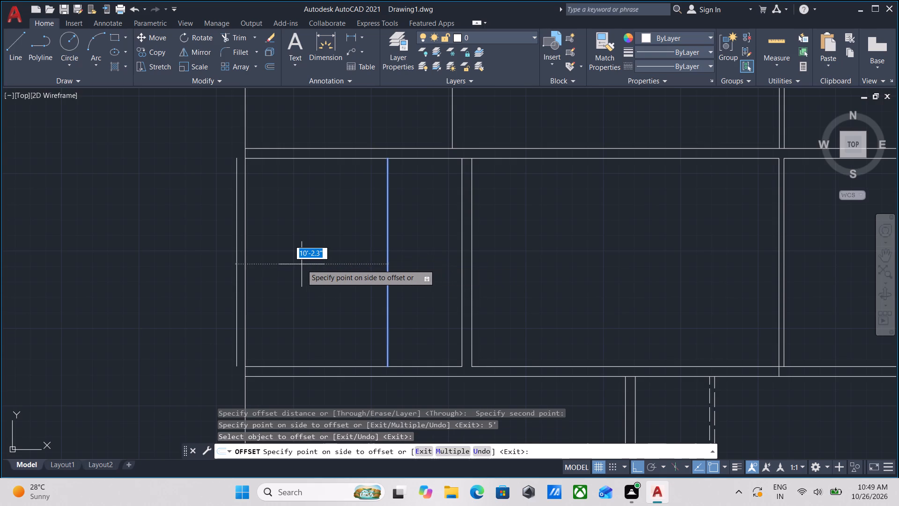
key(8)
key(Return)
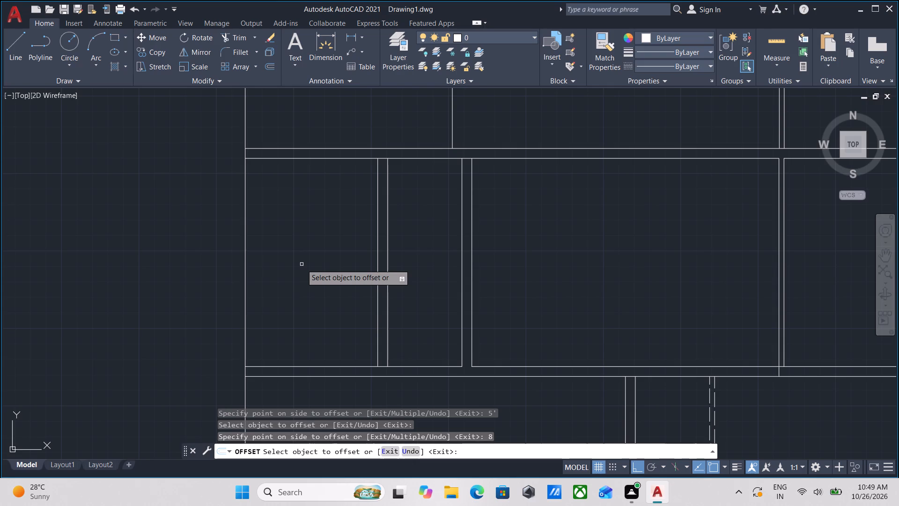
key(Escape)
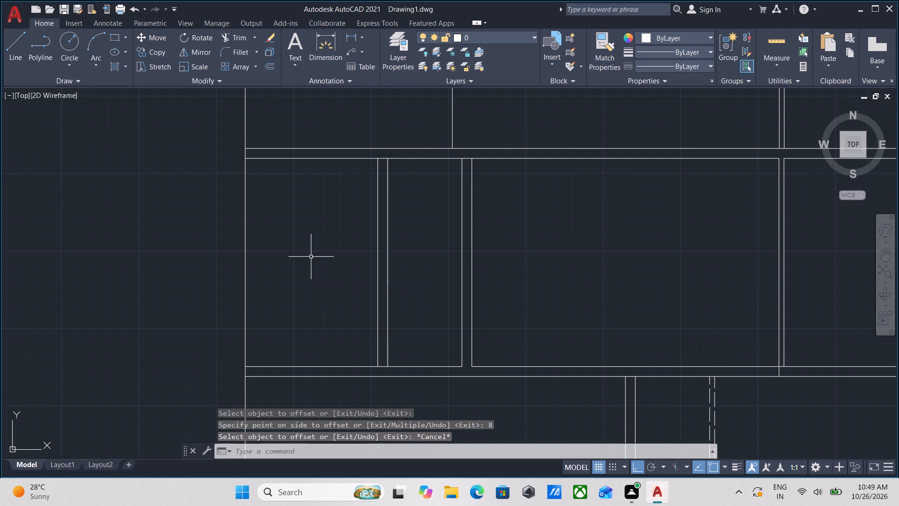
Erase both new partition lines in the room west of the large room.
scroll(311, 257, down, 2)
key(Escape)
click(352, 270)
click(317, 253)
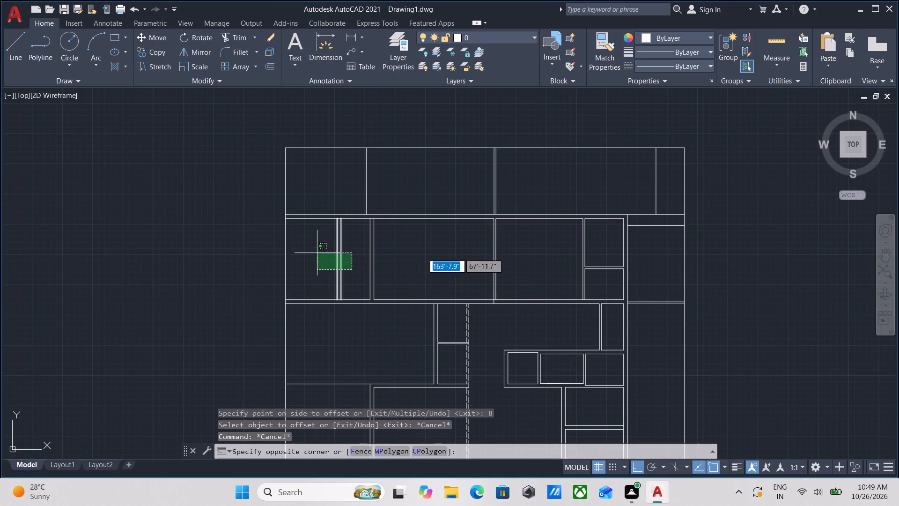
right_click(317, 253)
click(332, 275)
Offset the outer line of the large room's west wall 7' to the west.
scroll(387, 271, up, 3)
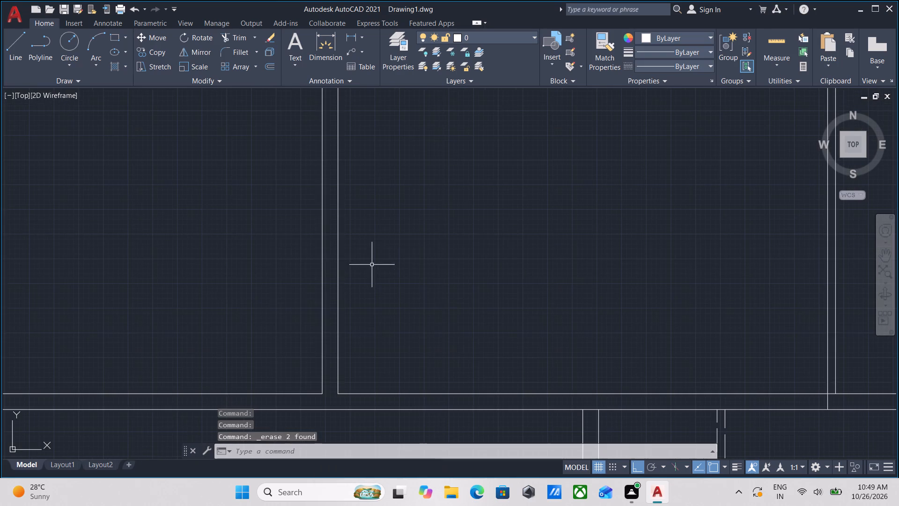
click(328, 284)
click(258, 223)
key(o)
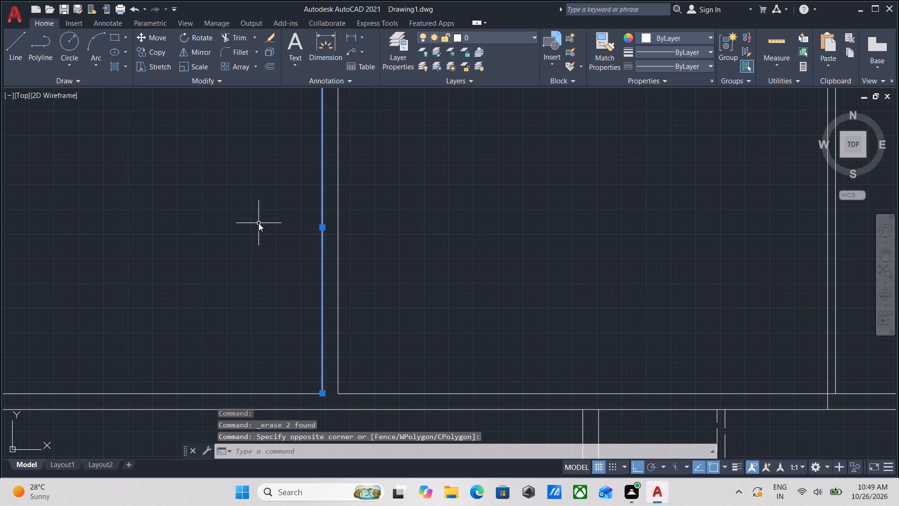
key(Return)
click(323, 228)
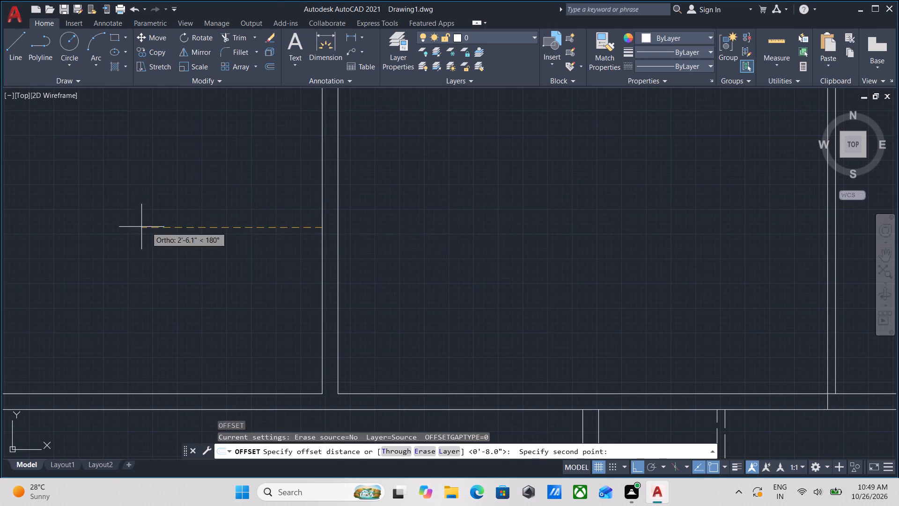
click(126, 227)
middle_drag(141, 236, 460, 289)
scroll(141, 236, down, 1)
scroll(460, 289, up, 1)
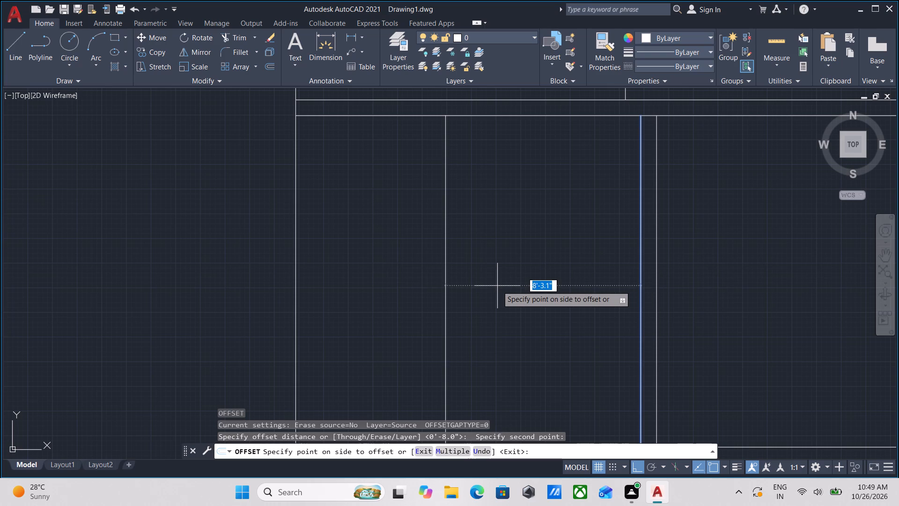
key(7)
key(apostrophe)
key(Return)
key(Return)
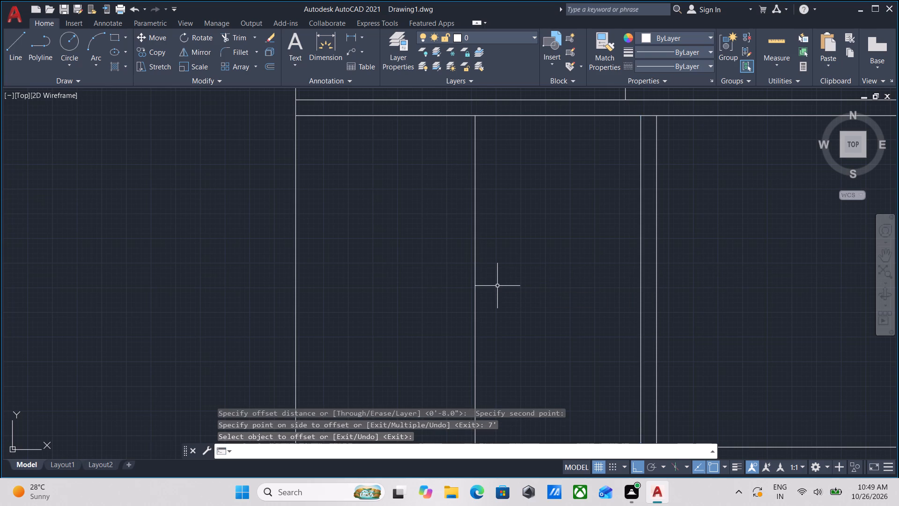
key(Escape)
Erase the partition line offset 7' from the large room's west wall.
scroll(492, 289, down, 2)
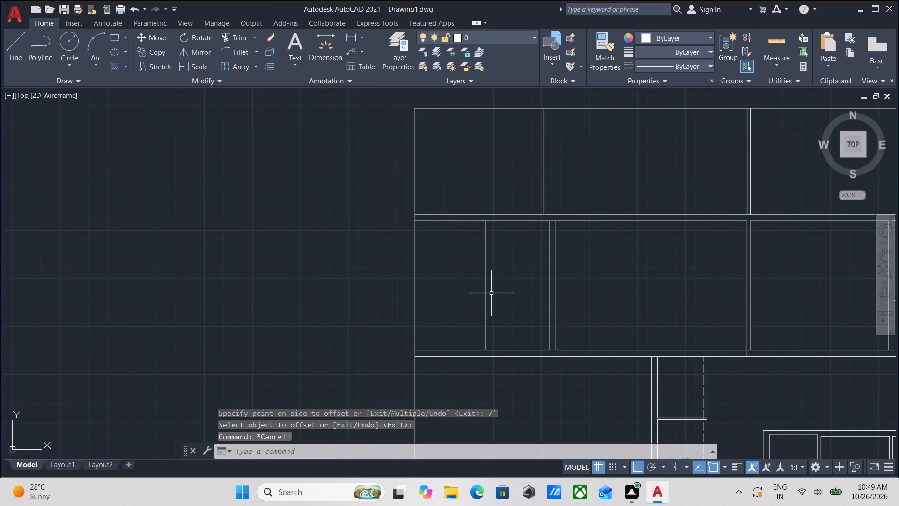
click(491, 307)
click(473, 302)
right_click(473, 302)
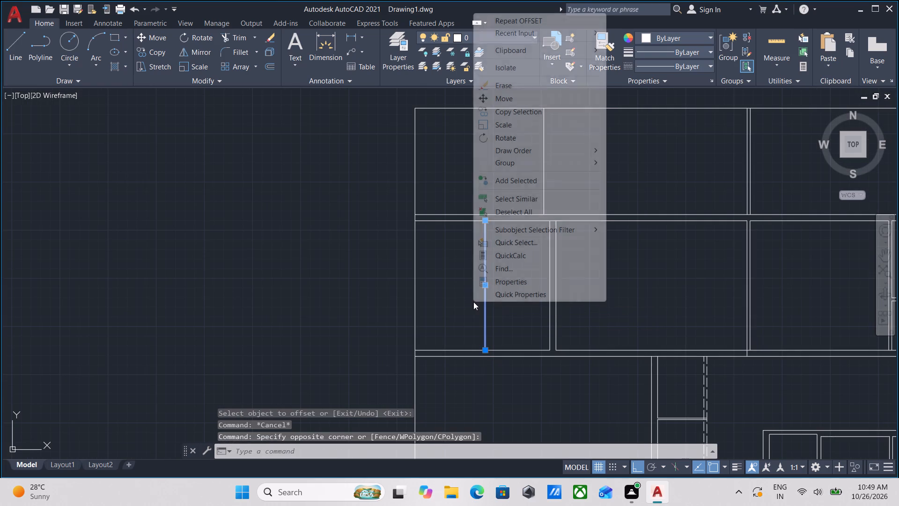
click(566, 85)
Offset the outer line of the large room's west wall 8' to the west, into the adjoining room.
scroll(575, 305, up, 3)
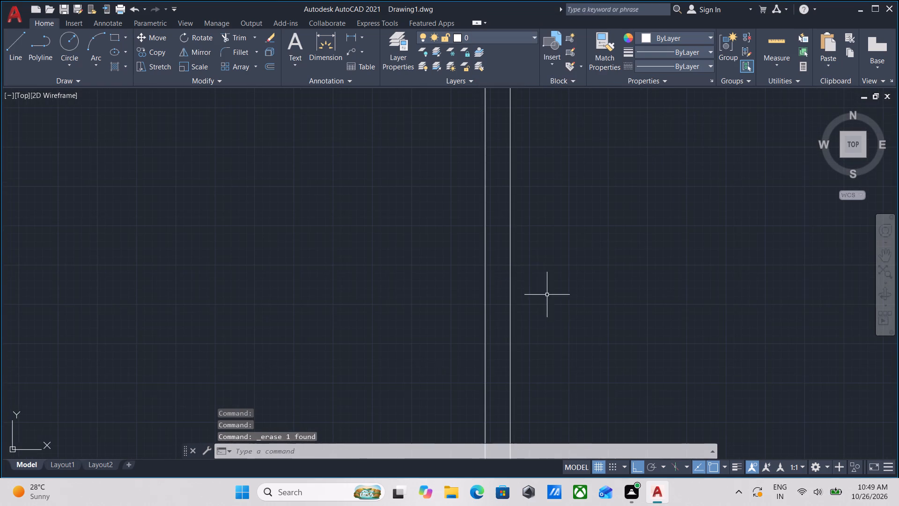
click(503, 298)
click(425, 243)
key(o)
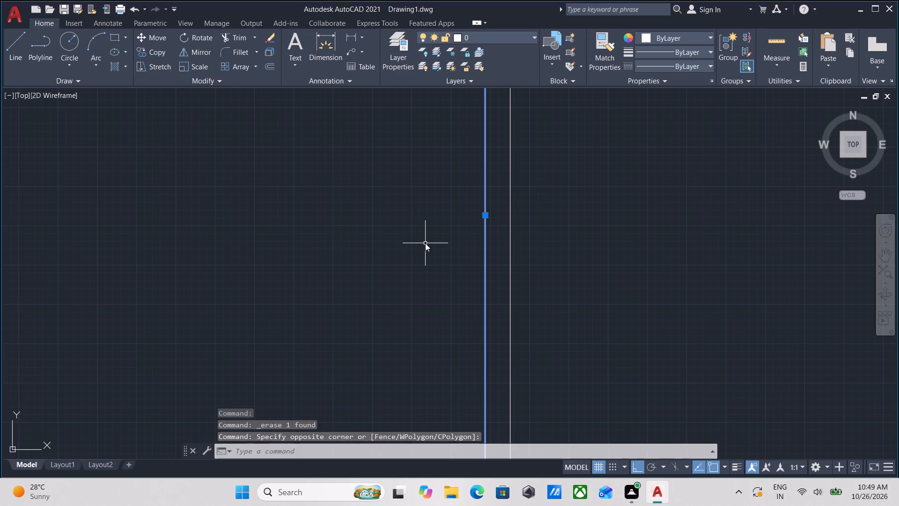
key(Return)
click(486, 280)
click(330, 271)
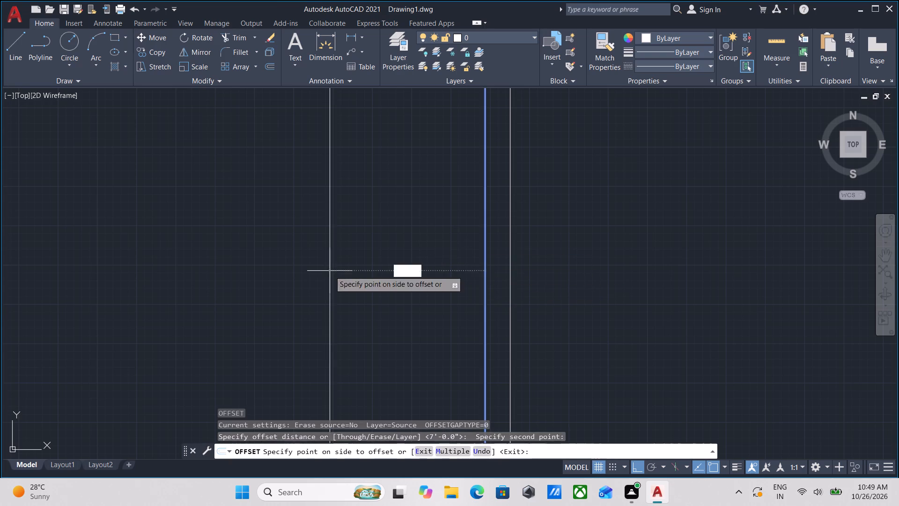
scroll(493, 272, down, 4)
text(8')
key(Return)
scroll(455, 283, up, 2)
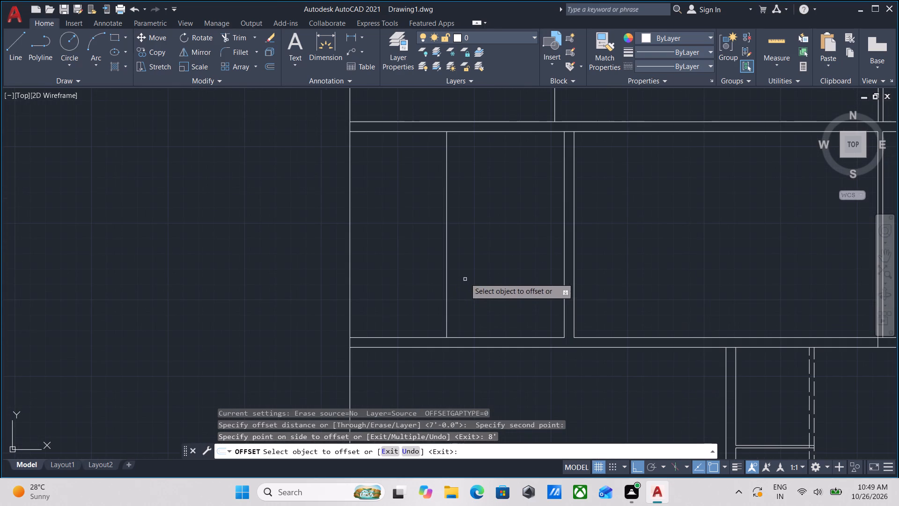
Offset the new partition line in the room west of the large room 8" to the west to give the partition thickness.
click(447, 257)
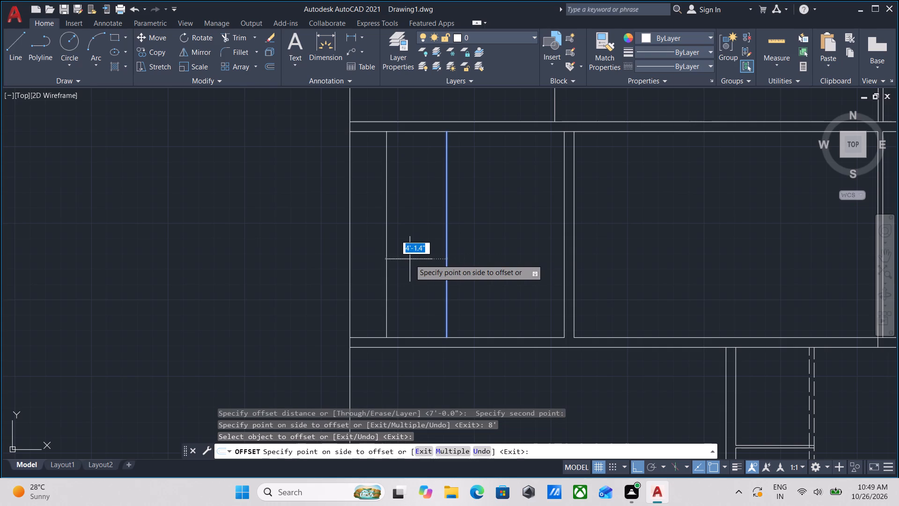
key(8)
key(shift+quotedbl)
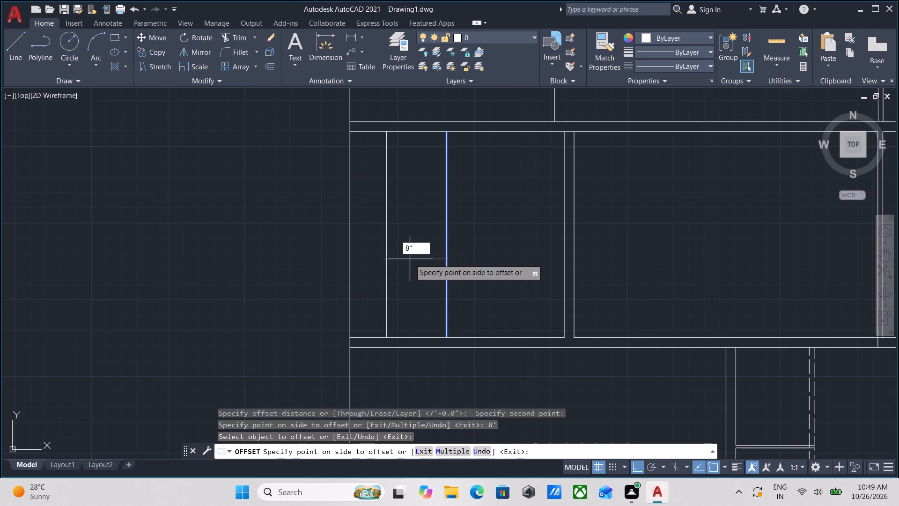
key(Return)
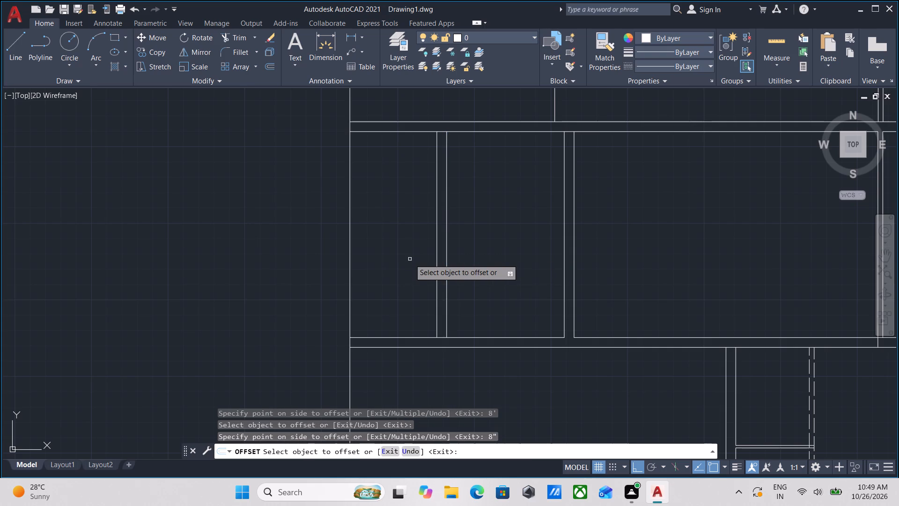
key(Escape)
Trim the north and south wall lines between the two new partition lines to open both wall junctions.
scroll(408, 224, down, 3)
middle_drag(408, 224, 398, 287)
scroll(398, 287, up, 3)
scroll(464, 243, up, 1)
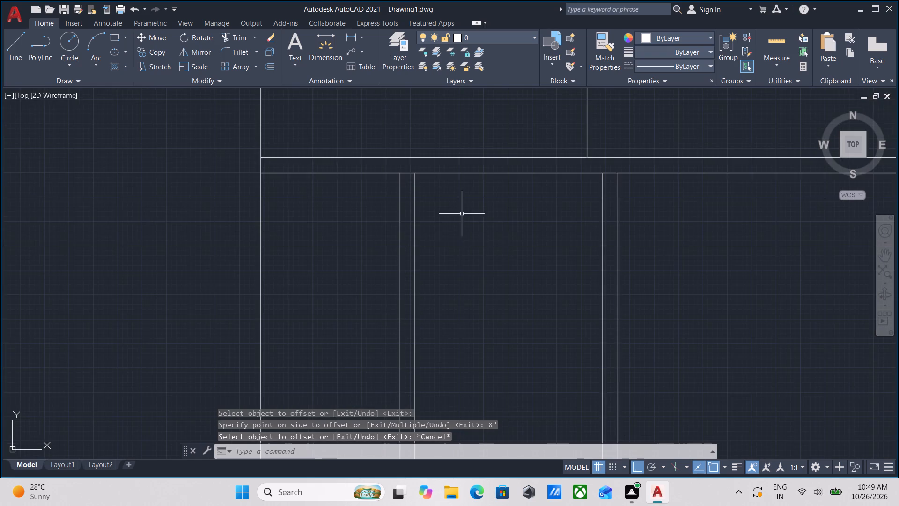
middle_drag(462, 213, 455, 279)
text(tr)
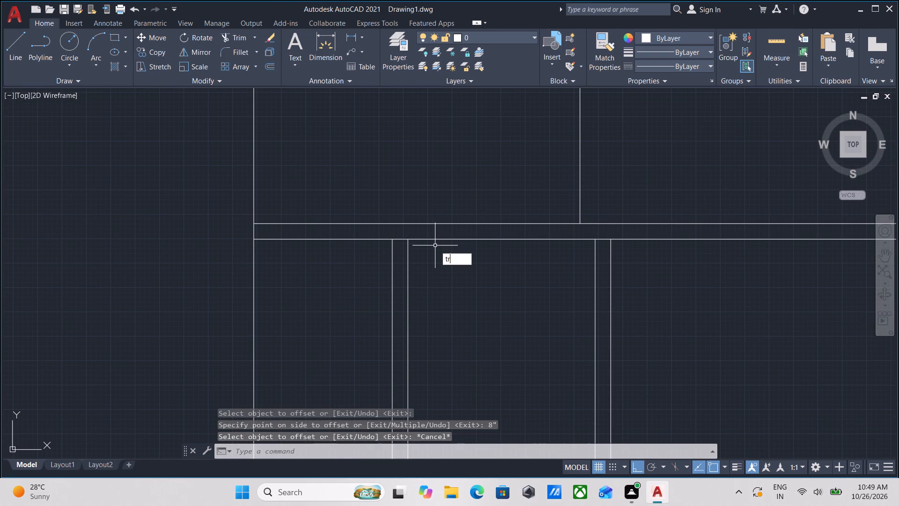
key(Return)
scroll(425, 249, up, 3)
click(312, 237)
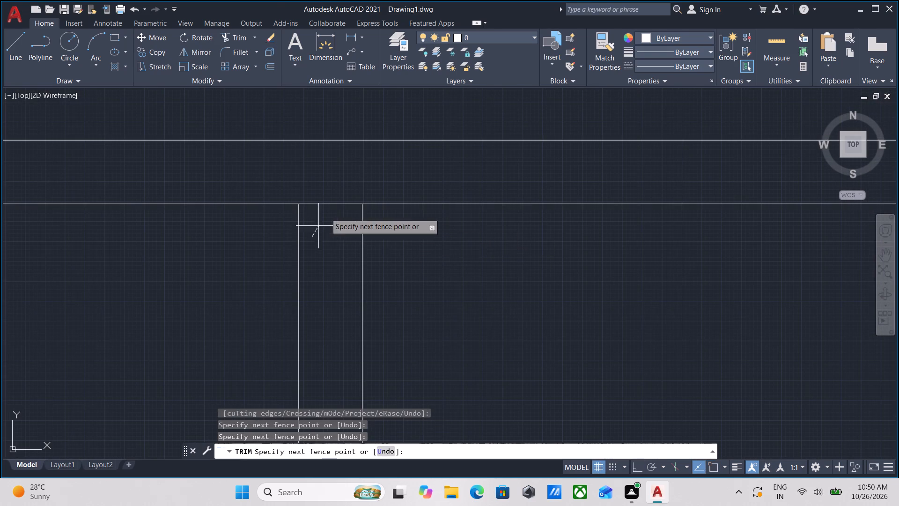
click(344, 180)
scroll(457, 333, down, 5)
middle_drag(457, 333, 443, 83)
scroll(417, 382, up, 3)
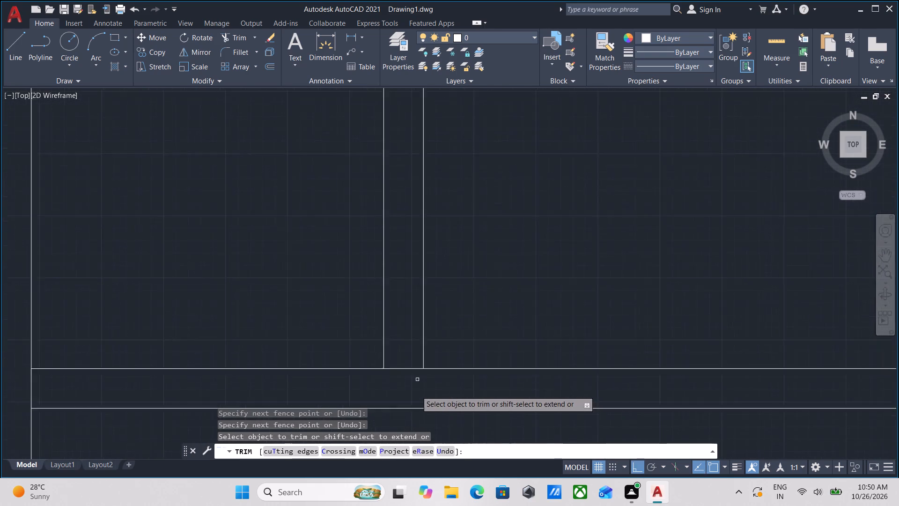
click(390, 379)
click(379, 313)
key(Escape)
Measure the narrow room between the building's west wall and the new partition.
scroll(379, 313, down, 5)
middle_drag(347, 250, 357, 305)
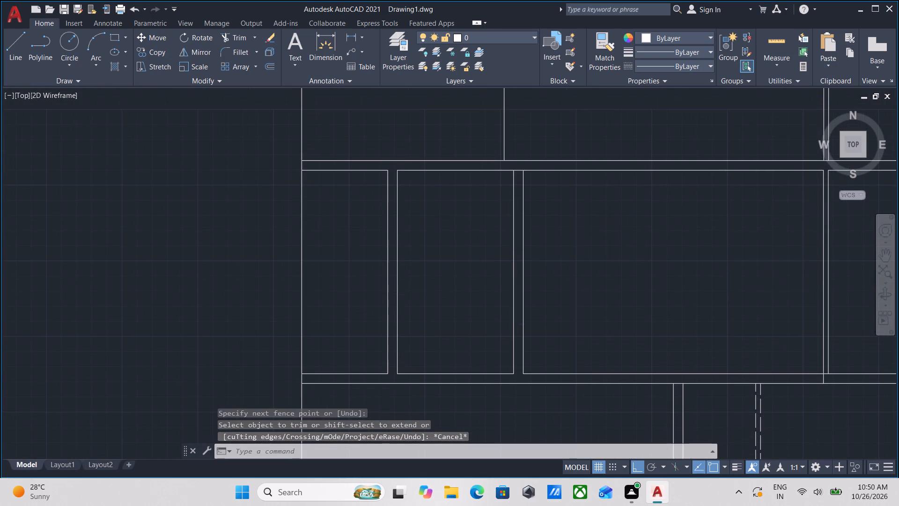
key(m)
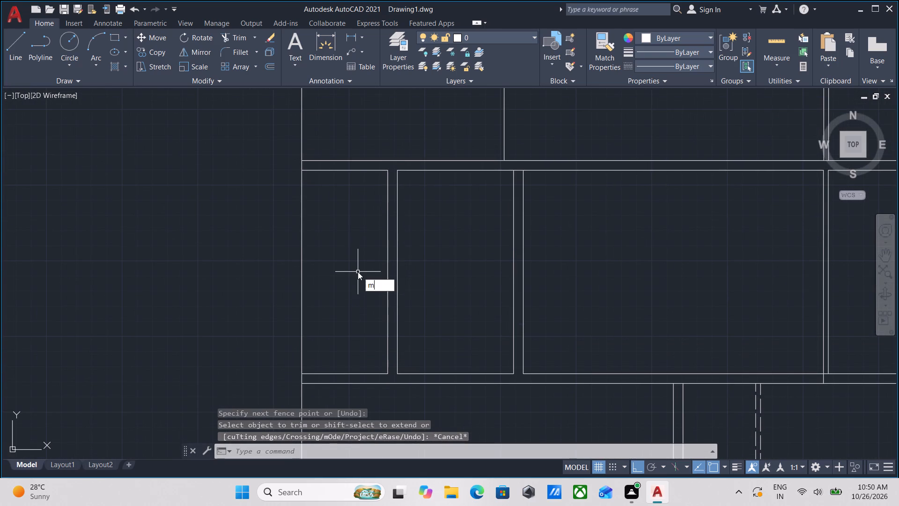
text(ea)
key(Return)
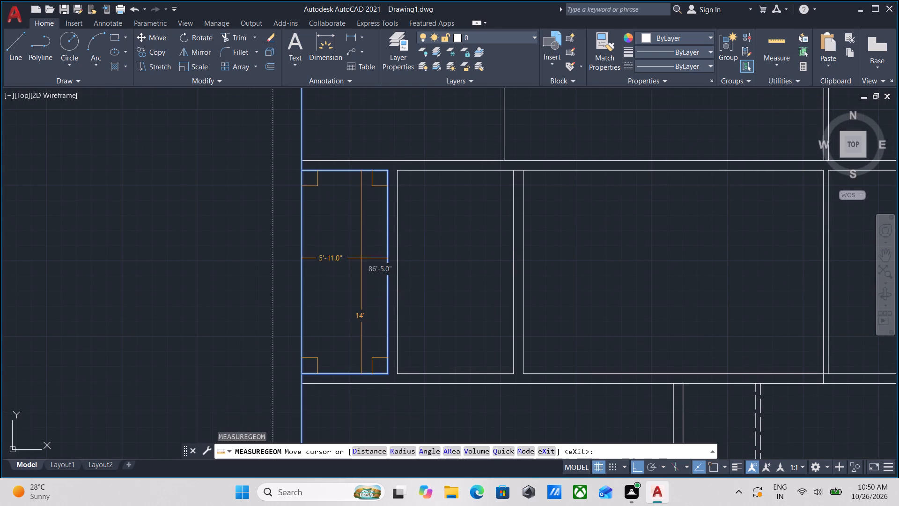
key(Escape)
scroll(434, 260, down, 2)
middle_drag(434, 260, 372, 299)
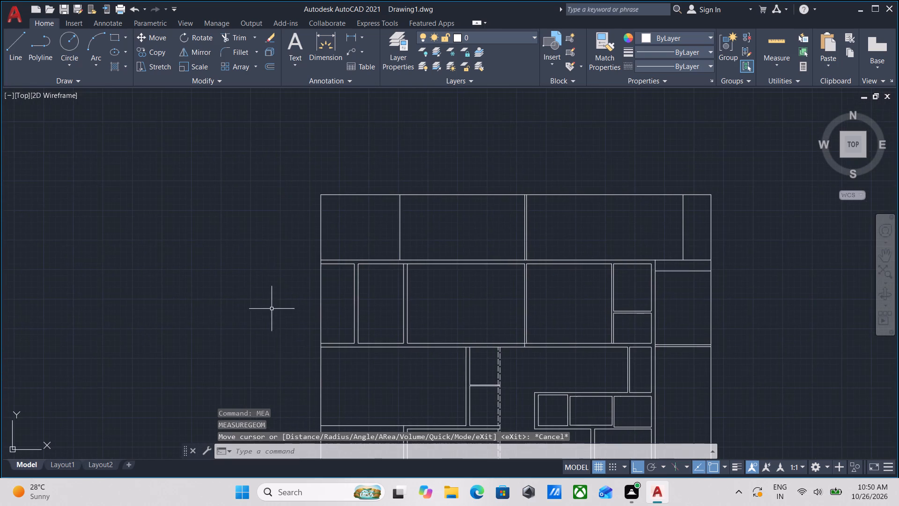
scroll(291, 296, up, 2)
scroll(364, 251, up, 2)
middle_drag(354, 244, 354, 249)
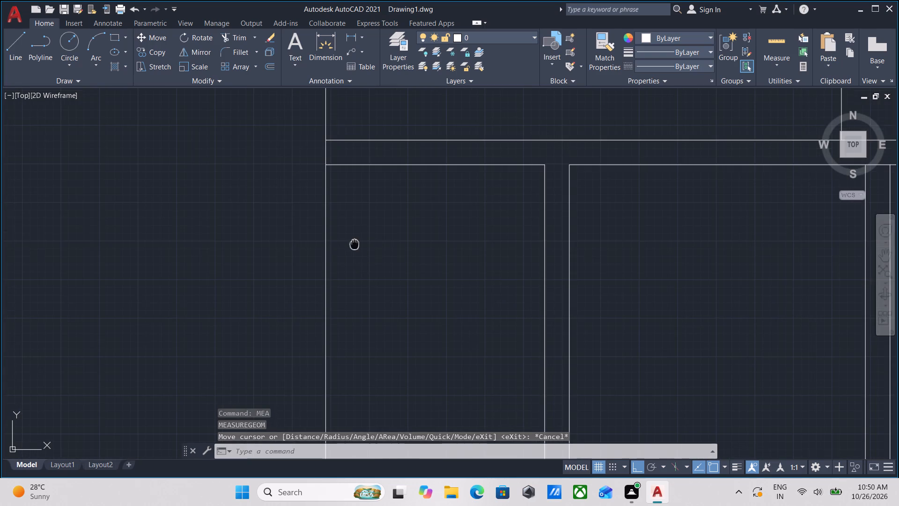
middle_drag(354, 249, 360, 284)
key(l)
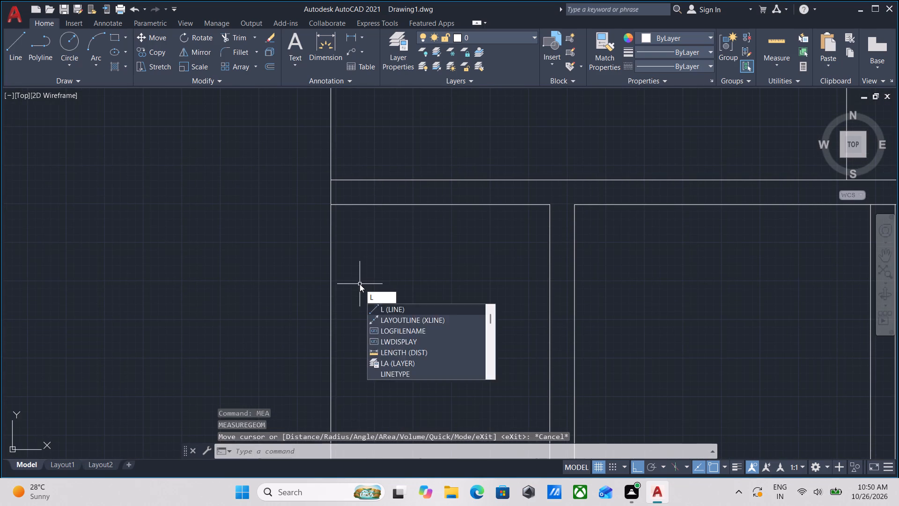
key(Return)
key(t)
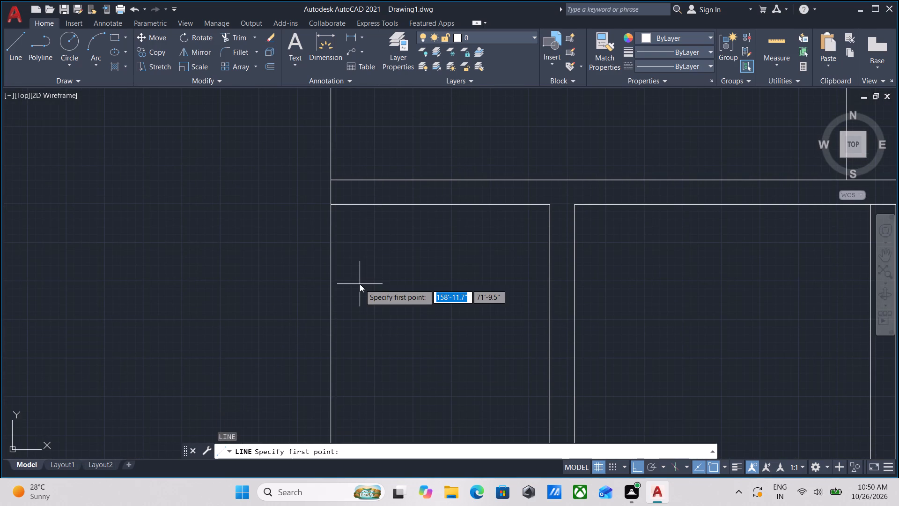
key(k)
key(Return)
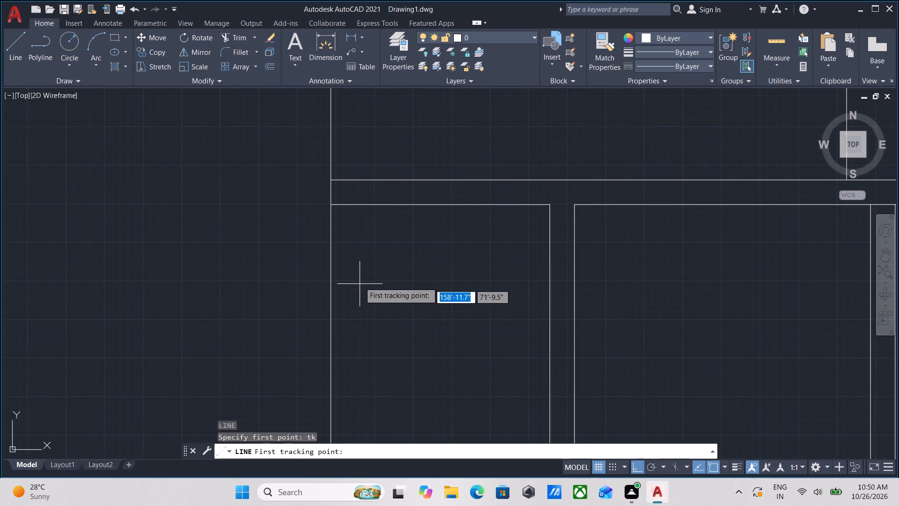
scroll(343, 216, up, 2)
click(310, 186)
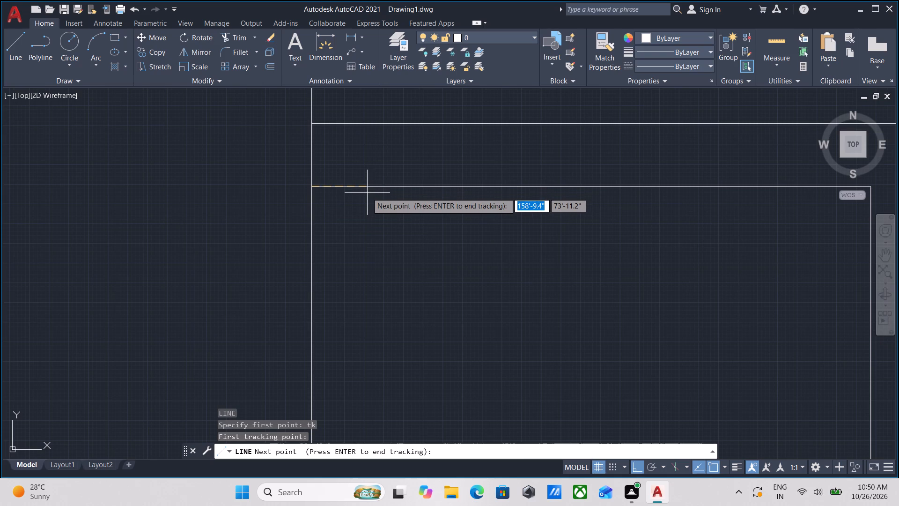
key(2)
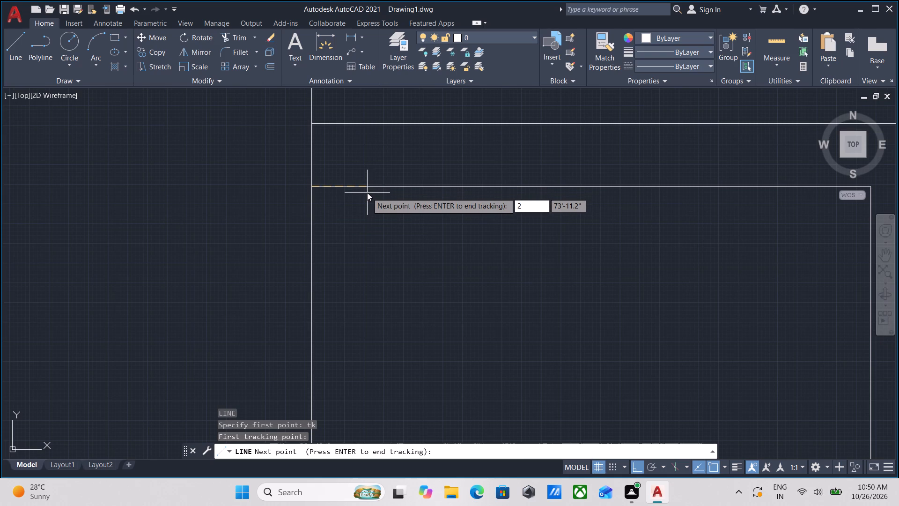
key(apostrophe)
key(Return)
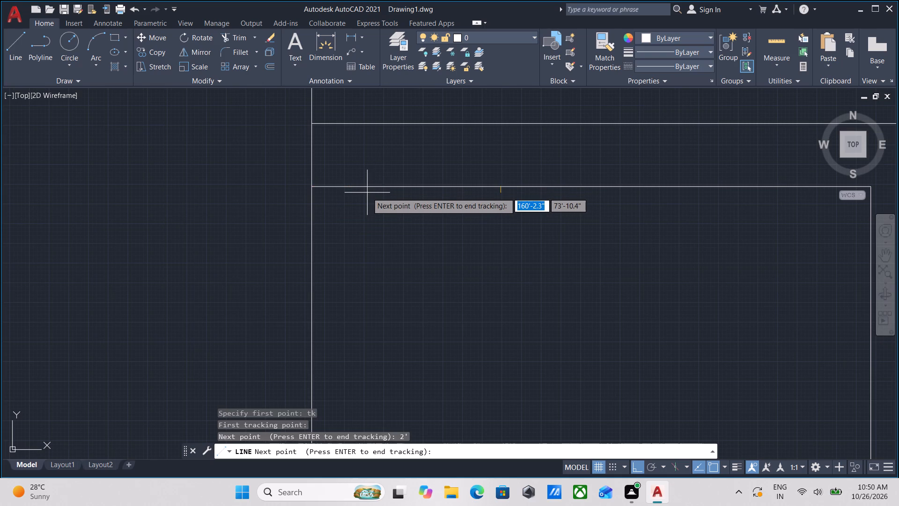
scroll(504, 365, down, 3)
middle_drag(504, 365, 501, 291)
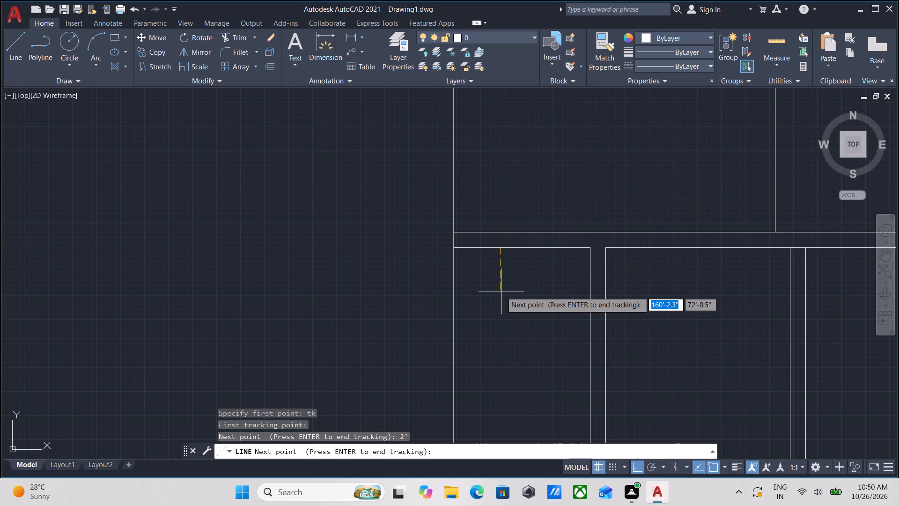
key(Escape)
Draw the narrow west room's inner wall line 4" east of the outer west line, from its north wall to its south wall.
scroll(442, 250, up, 2)
scroll(523, 275, up, 1)
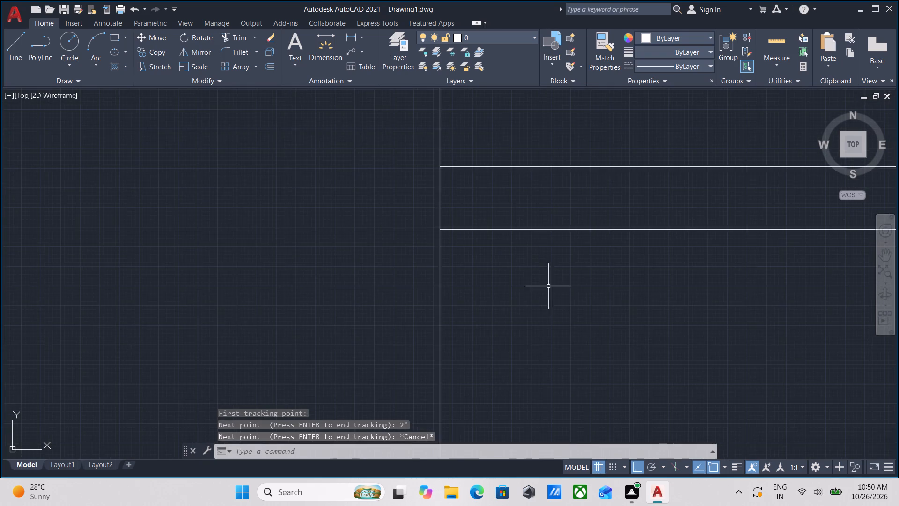
middle_drag(548, 286, 516, 336)
key(l)
key(Return)
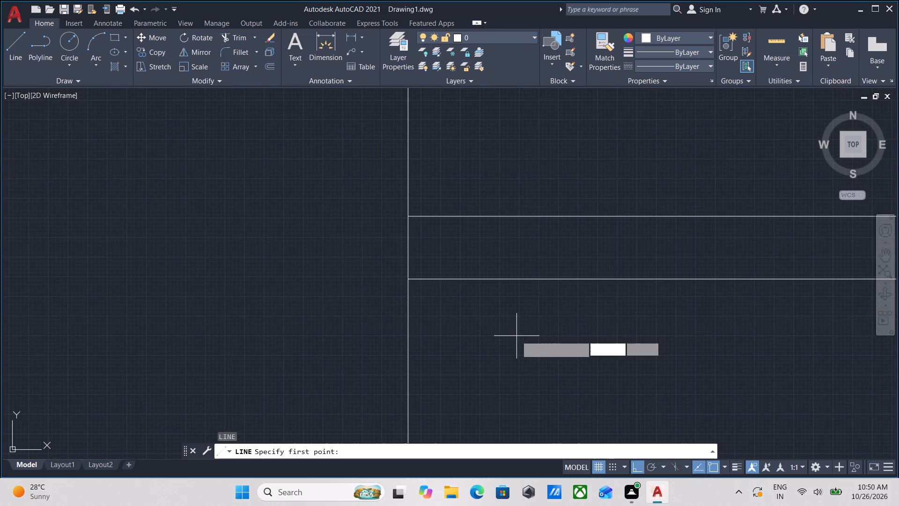
text(tk)
key(Return)
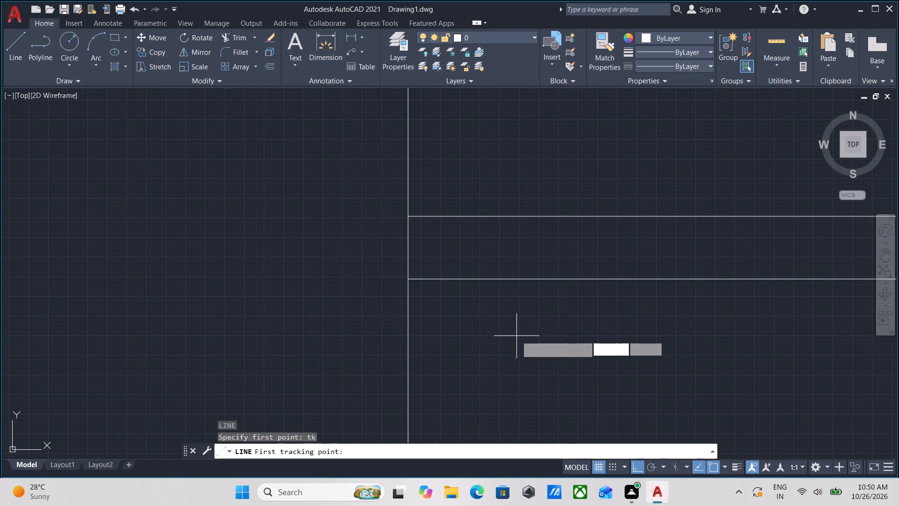
click(409, 278)
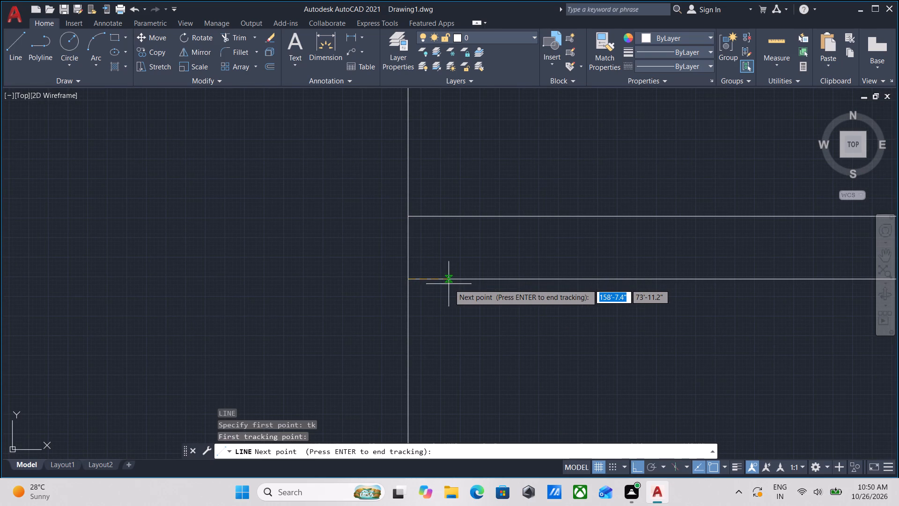
key(4)
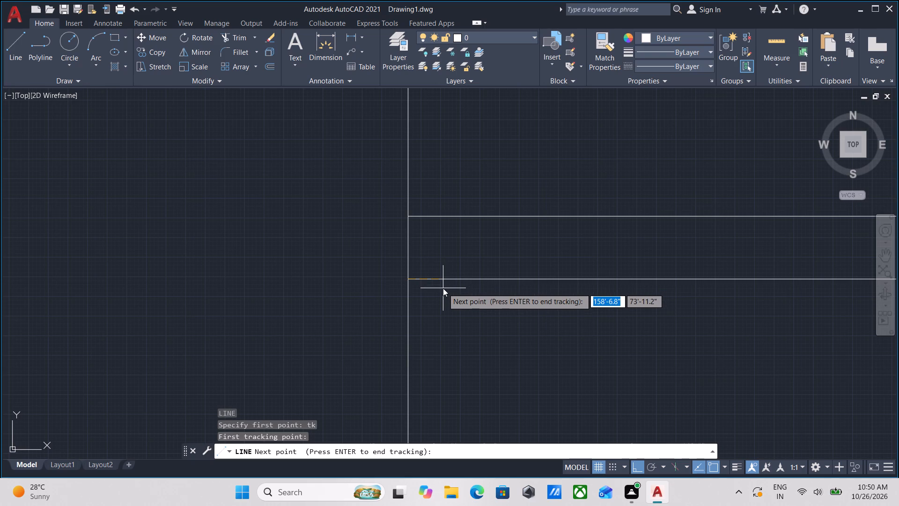
key(shift+quotedbl)
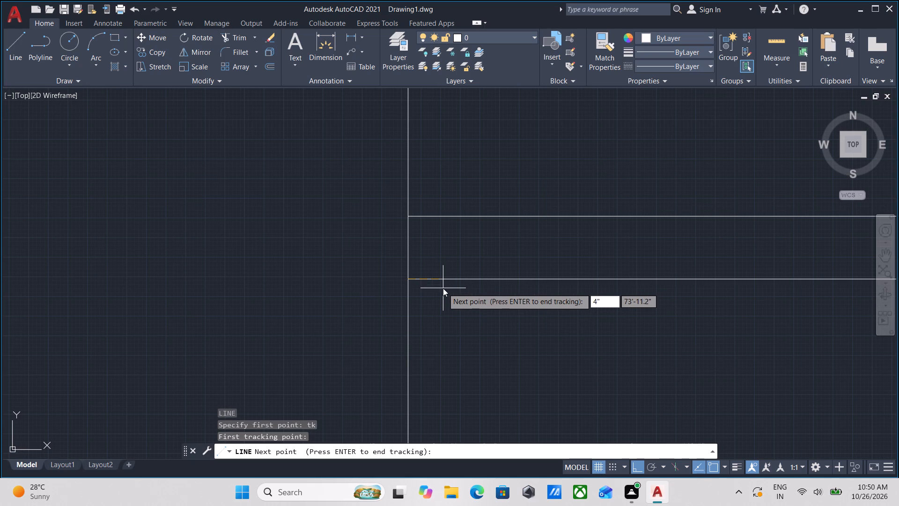
key(Return)
key(Return)
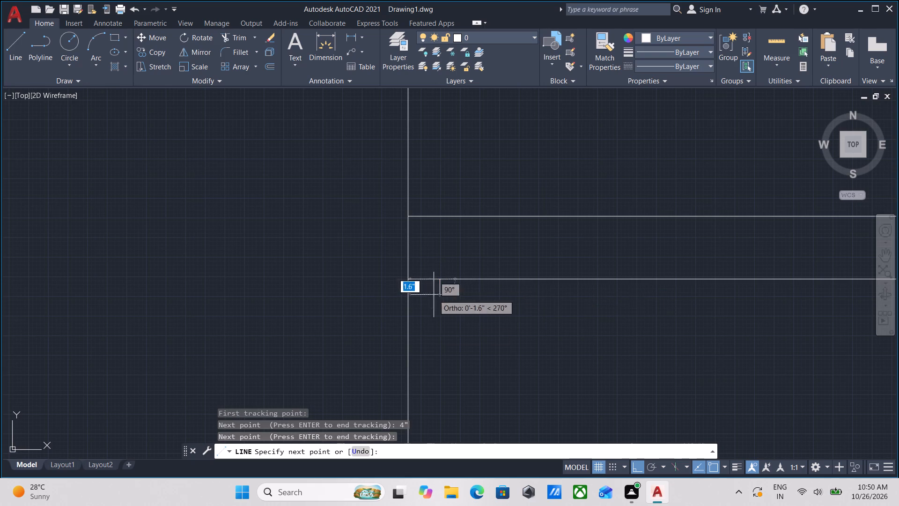
scroll(420, 377, down, 3)
middle_drag(425, 355, 411, 73)
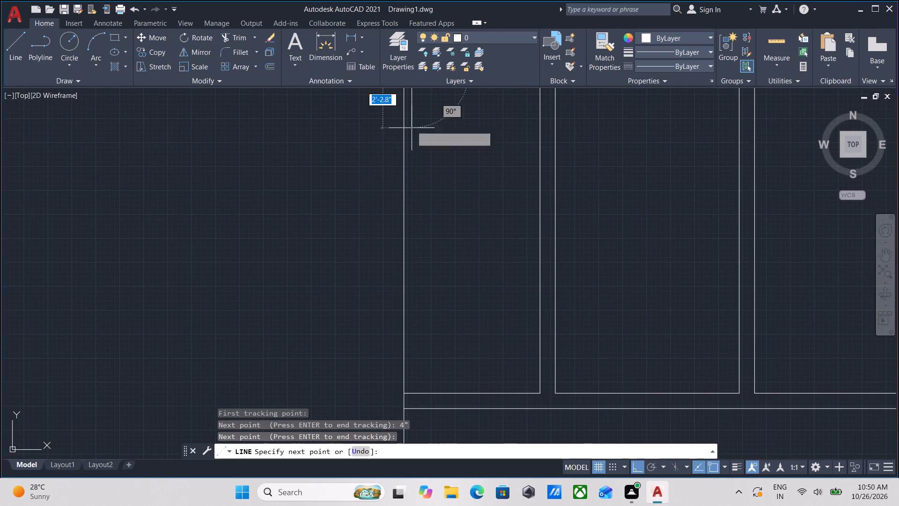
middle_drag(394, 292, 394, 183)
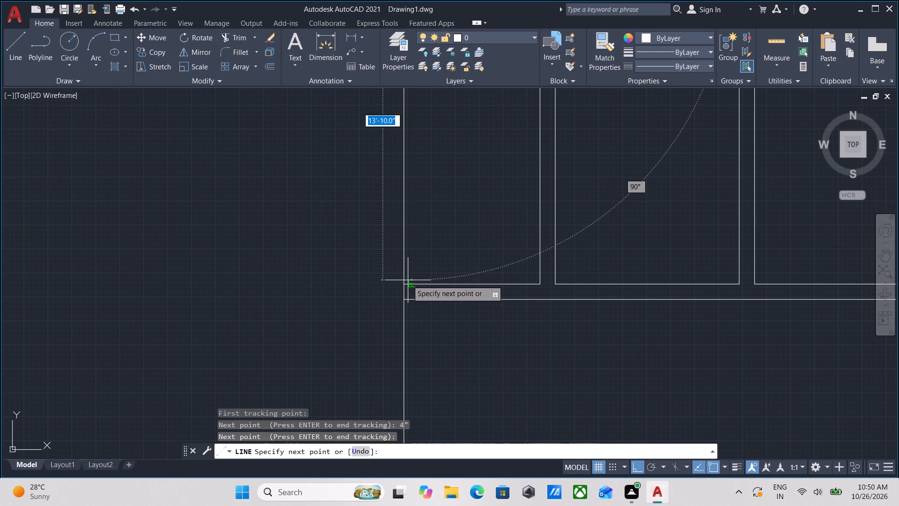
click(413, 284)
key(Escape)
Examine the northern rooms and the wall lines around the newly divided western rooms.
scroll(457, 199, down, 2)
middle_drag(457, 199, 362, 303)
middle_drag(376, 237, 290, 327)
scroll(275, 298, up, 3)
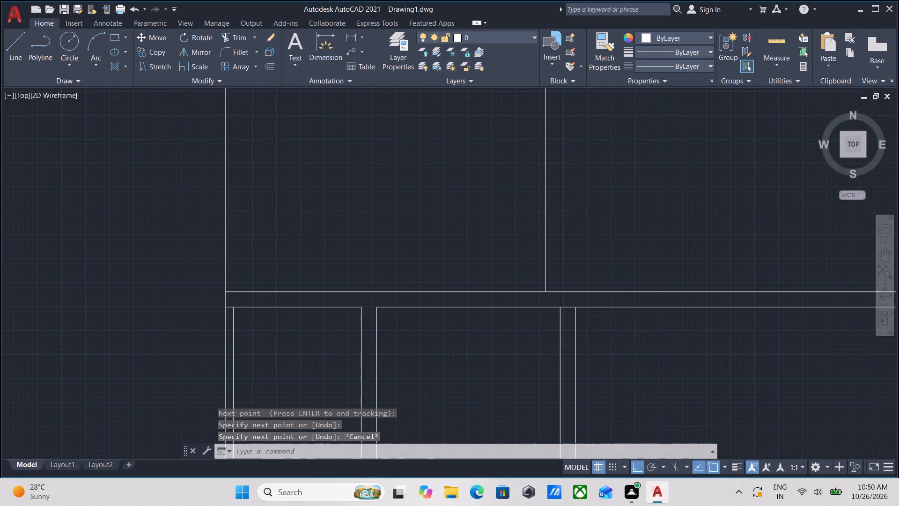
scroll(294, 274, down, 1)
scroll(434, 260, down, 1)
middle_drag(434, 260, 309, 309)
scroll(309, 309, down, 1)
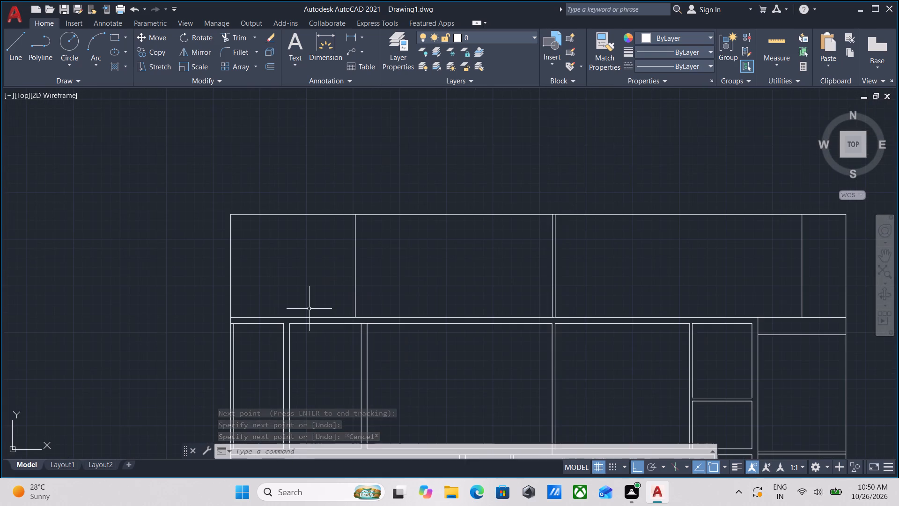
scroll(369, 282, down, 1)
middle_drag(370, 281, 352, 292)
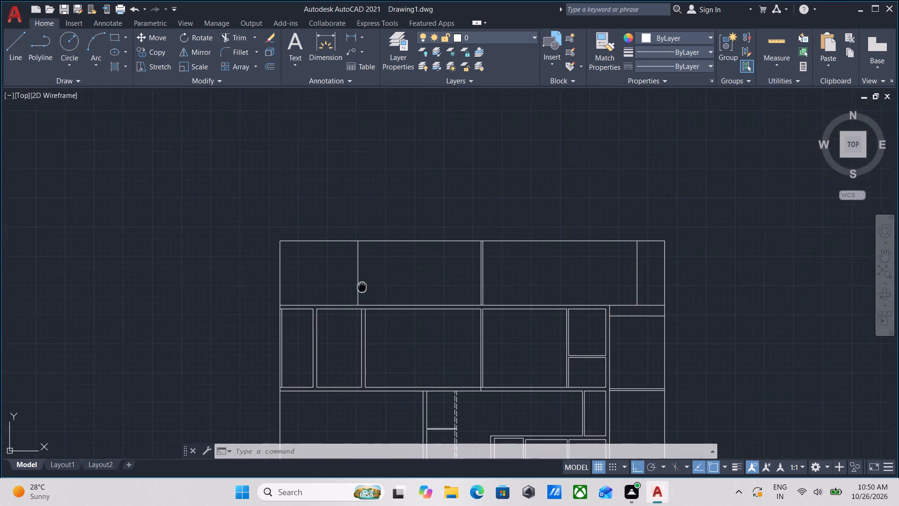
middle_drag(352, 292, 209, 331)
scroll(301, 345, up, 1)
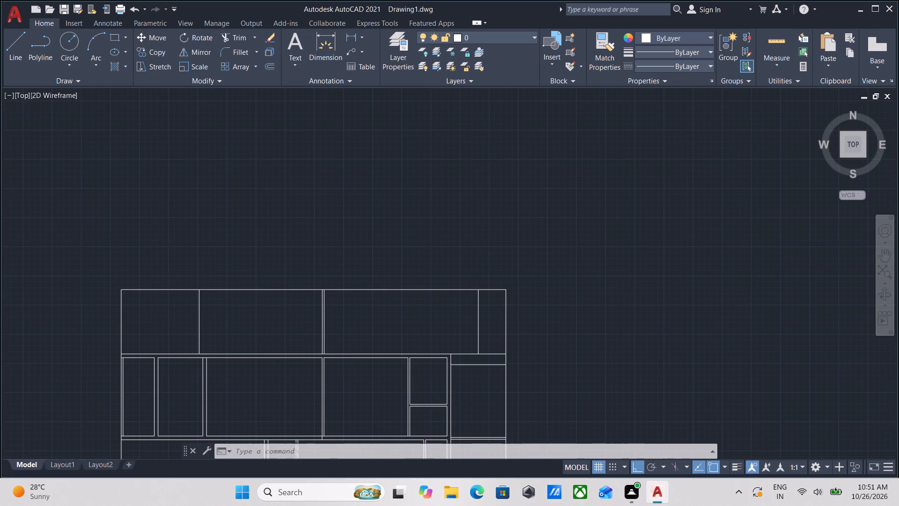
middle_drag(309, 401, 364, 214)
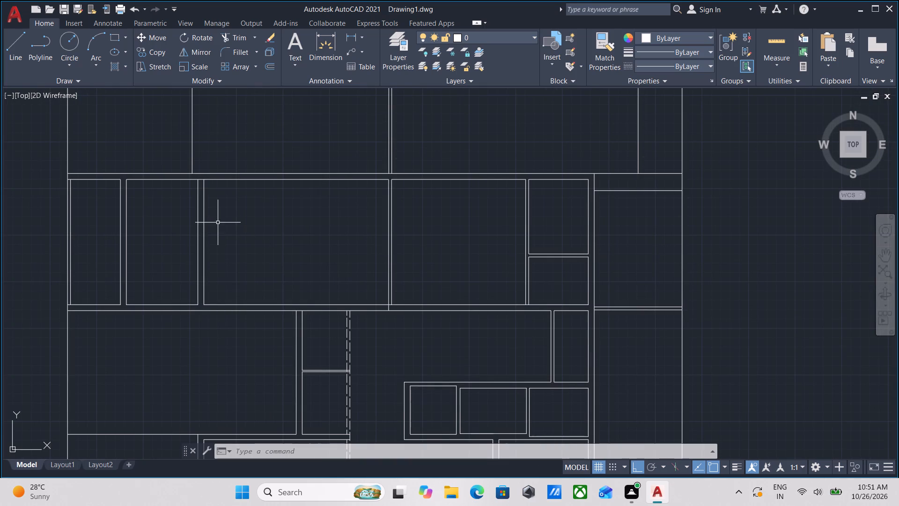
scroll(216, 216, up, 1)
middle_drag(216, 216, 248, 283)
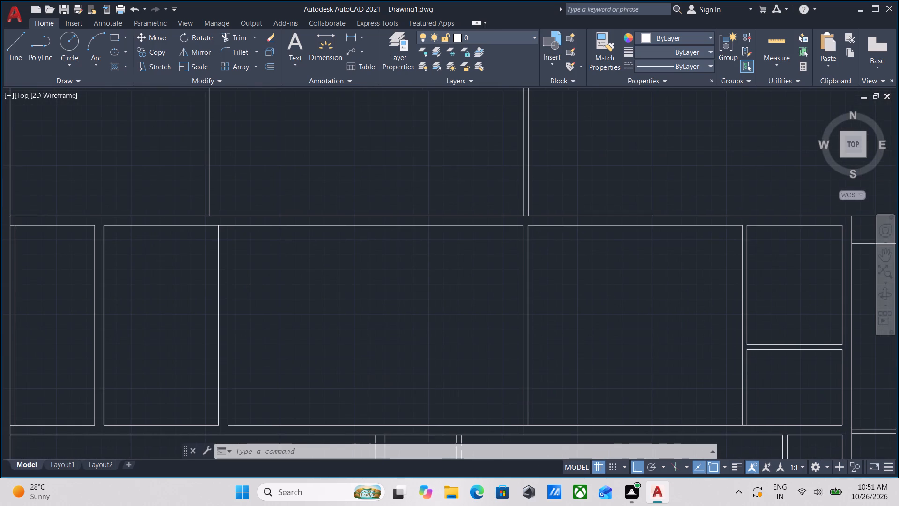
middle_drag(248, 283, 319, 392)
scroll(308, 365, up, 1)
scroll(308, 364, down, 1)
middle_drag(308, 364, 353, 373)
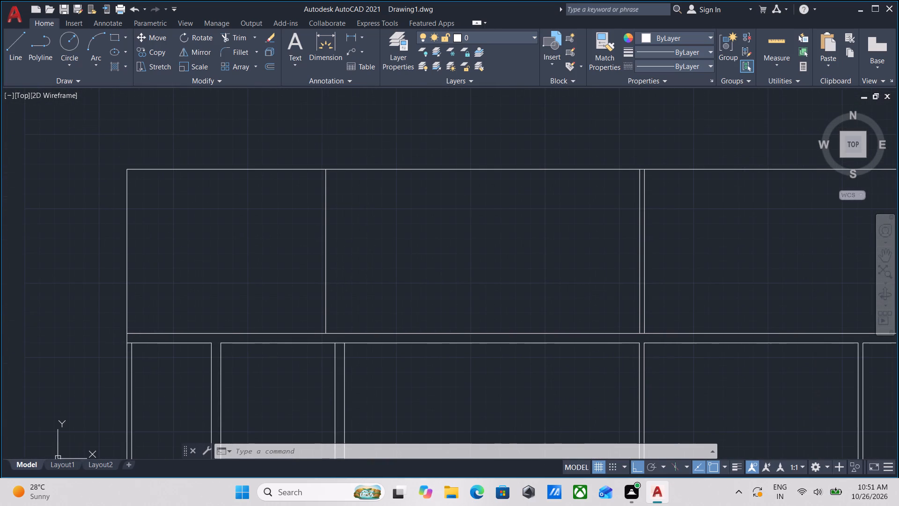
Examine the wall lines and partitions of the northern rooms and the rooms directly south of them.
scroll(353, 373, down, 1)
middle_drag(354, 373, 370, 239)
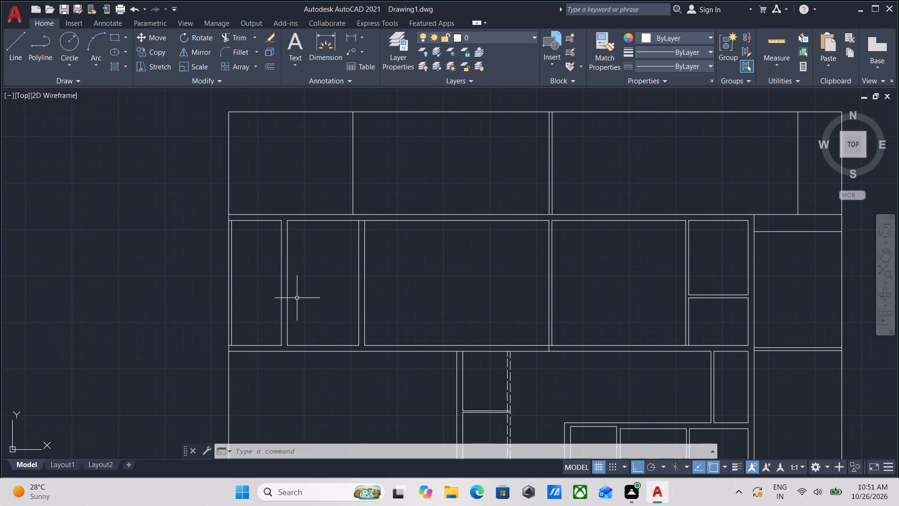
scroll(295, 305, up, 1)
scroll(310, 321, down, 1)
middle_drag(311, 321, 324, 373)
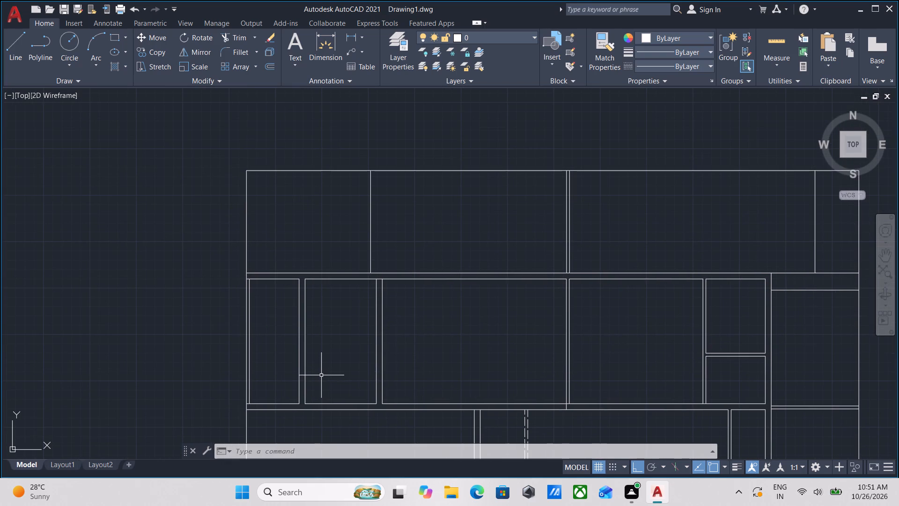
scroll(321, 375, up, 2)
scroll(321, 375, down, 2)
middle_drag(321, 373, 308, 321)
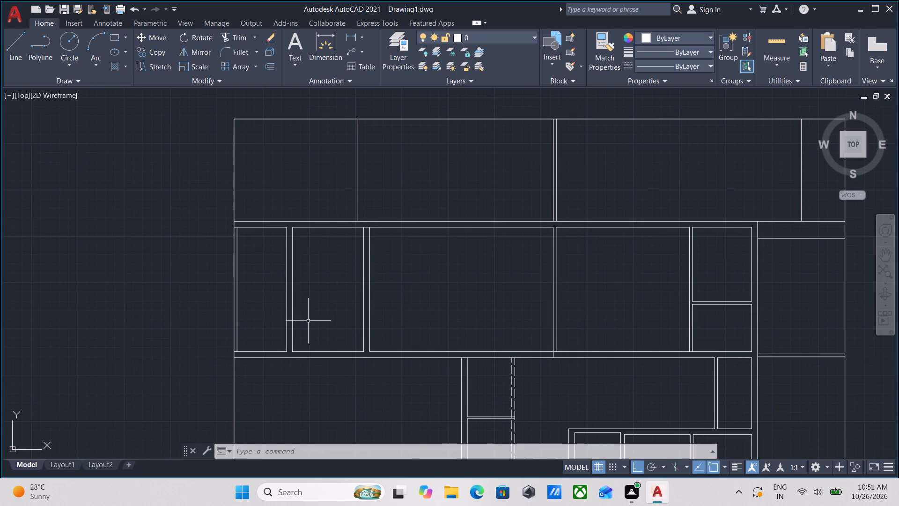
scroll(285, 360, up, 2)
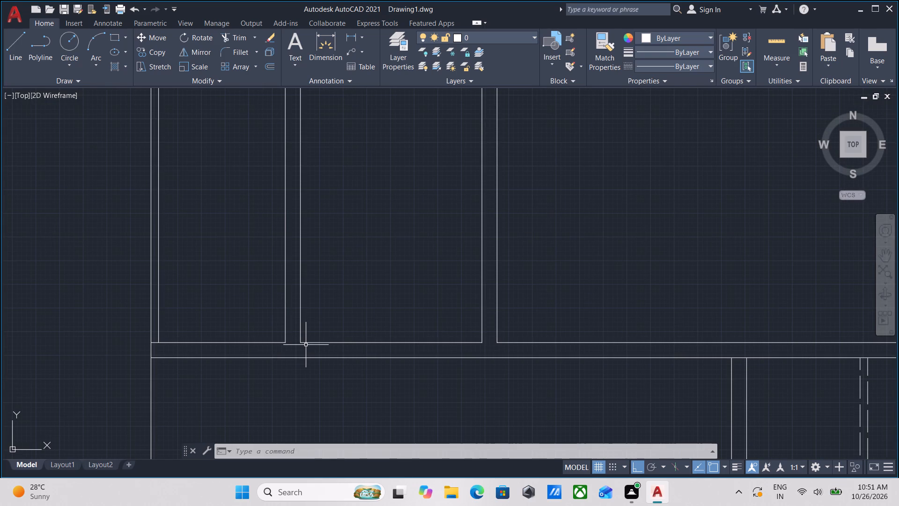
scroll(329, 356, down, 3)
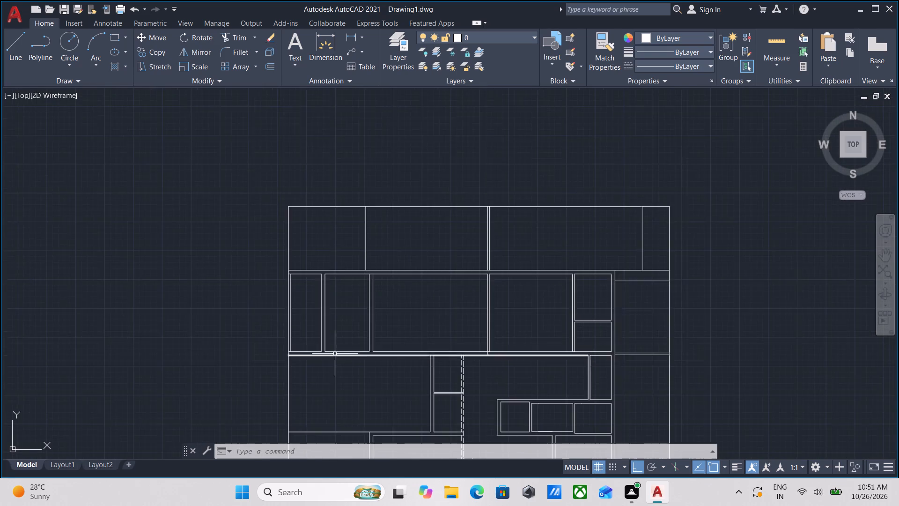
middle_drag(335, 351, 318, 296)
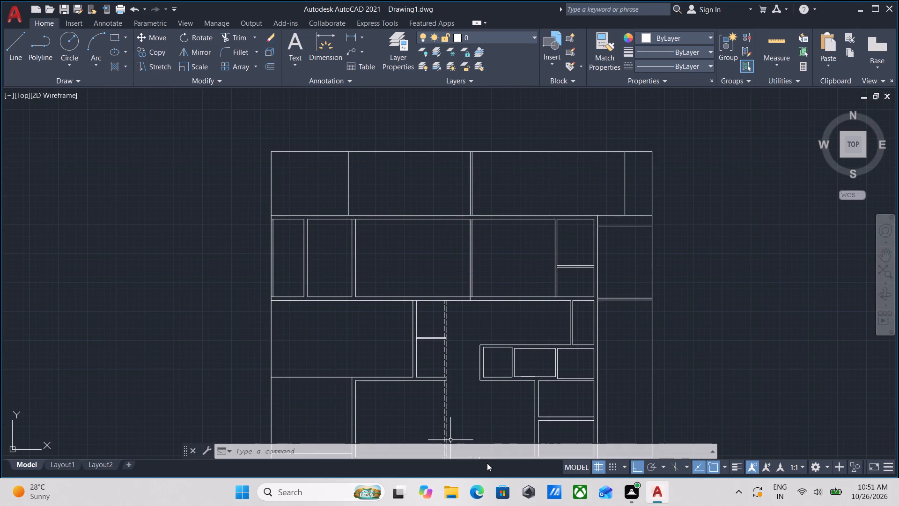
scroll(404, 446, up, 1)
scroll(387, 446, down, 1)
scroll(450, 279, down, 3)
middle_drag(449, 280, 406, 357)
scroll(375, 346, up, 4)
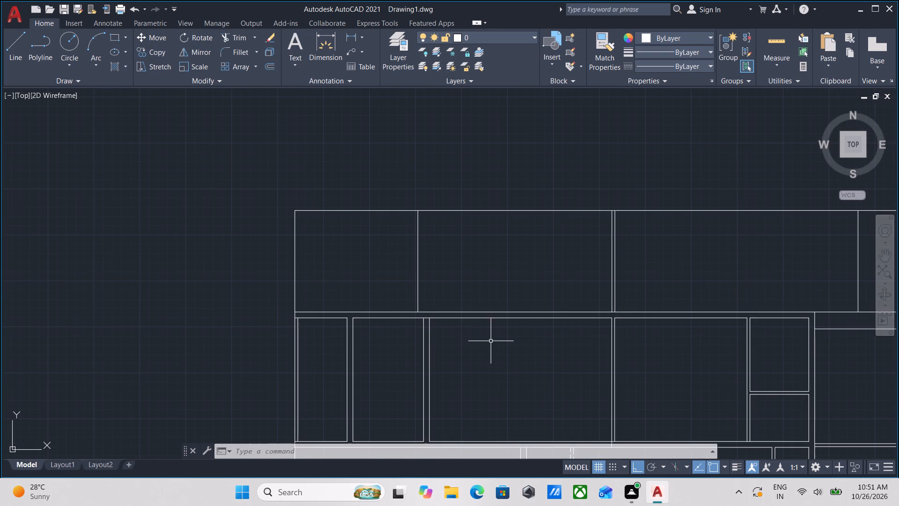
middle_drag(491, 341, 298, 371)
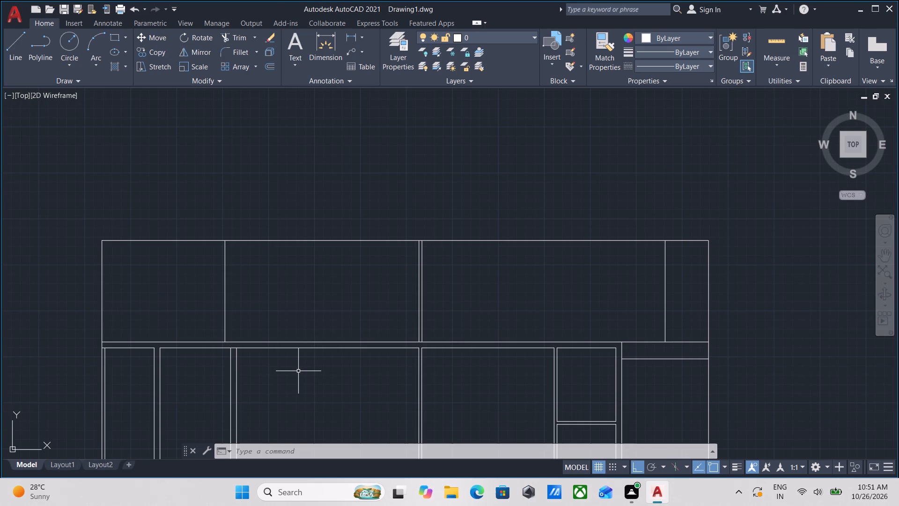
scroll(294, 373, down, 2)
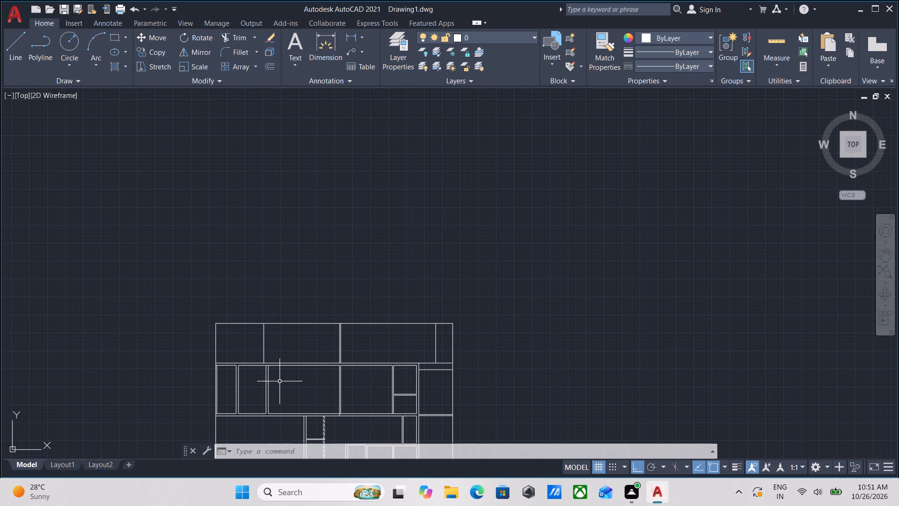
scroll(280, 381, up, 2)
scroll(272, 387, down, 1)
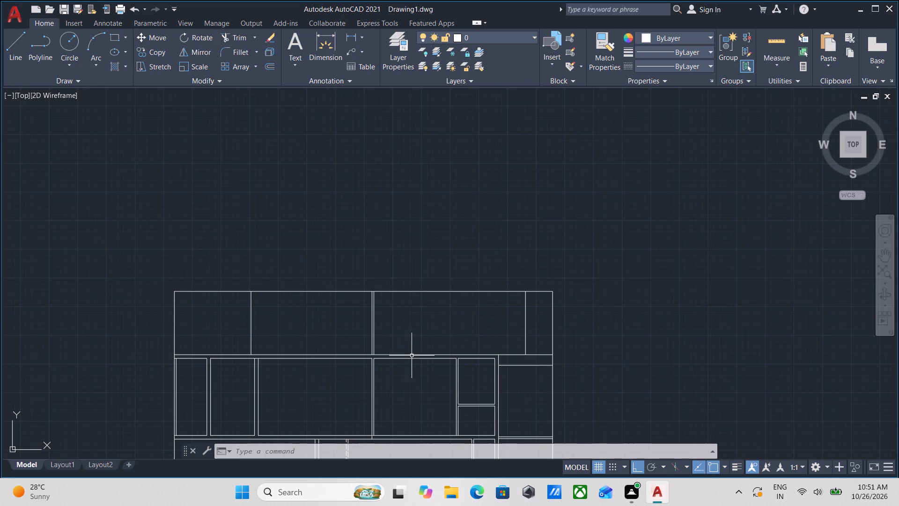
scroll(347, 381, up, 2)
scroll(336, 376, down, 3)
middle_drag(336, 376, 339, 327)
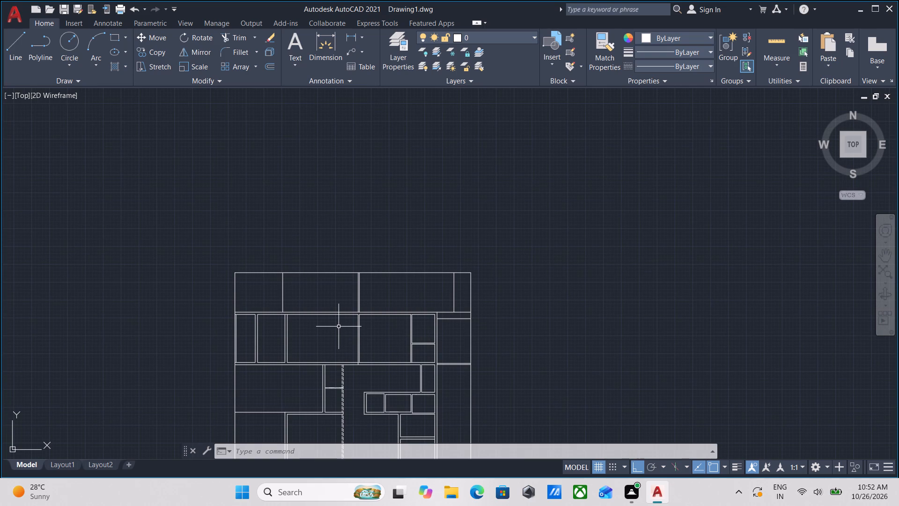
scroll(367, 345, up, 3)
scroll(371, 342, down, 2)
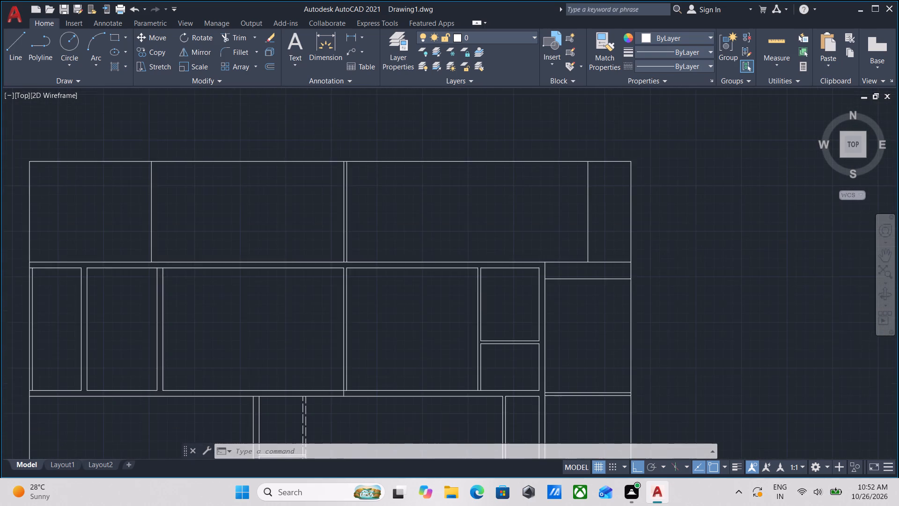
scroll(365, 346, up, 3)
scroll(365, 345, down, 2)
middle_click(365, 345)
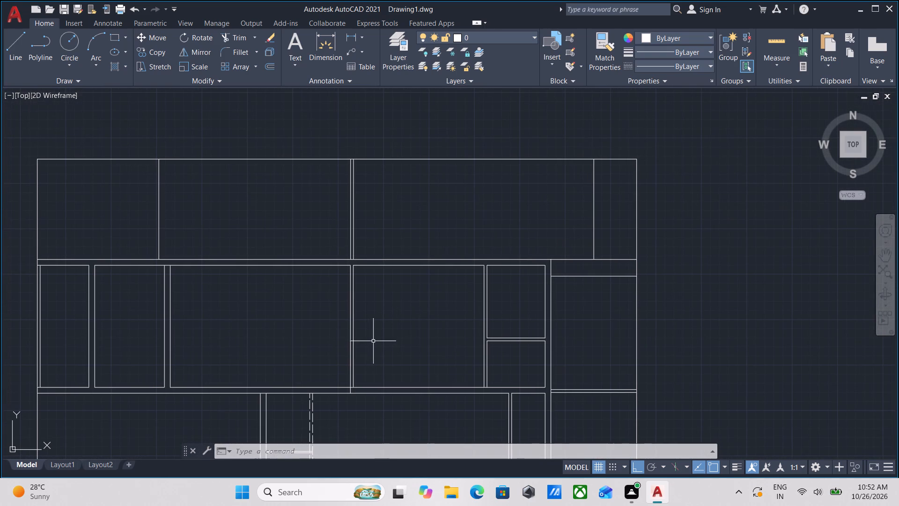
scroll(379, 337, down, 2)
scroll(375, 343, up, 2)
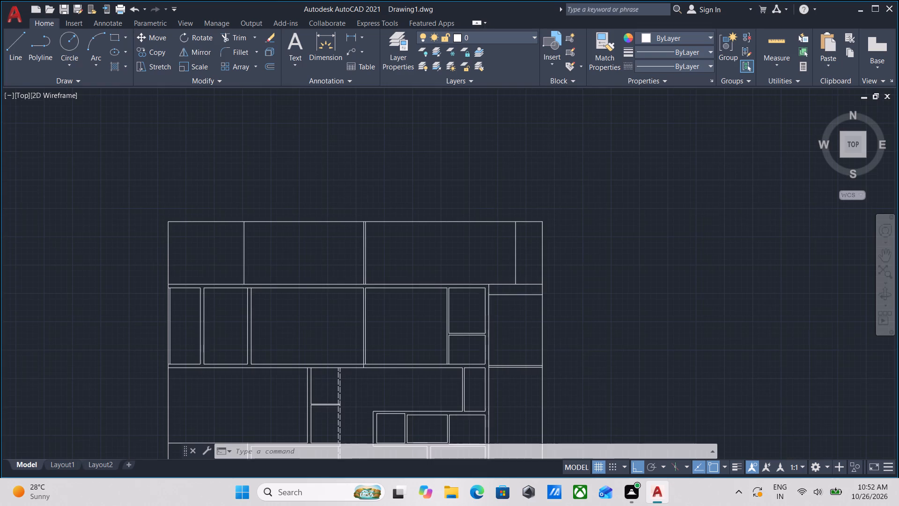
scroll(403, 339, down, 1)
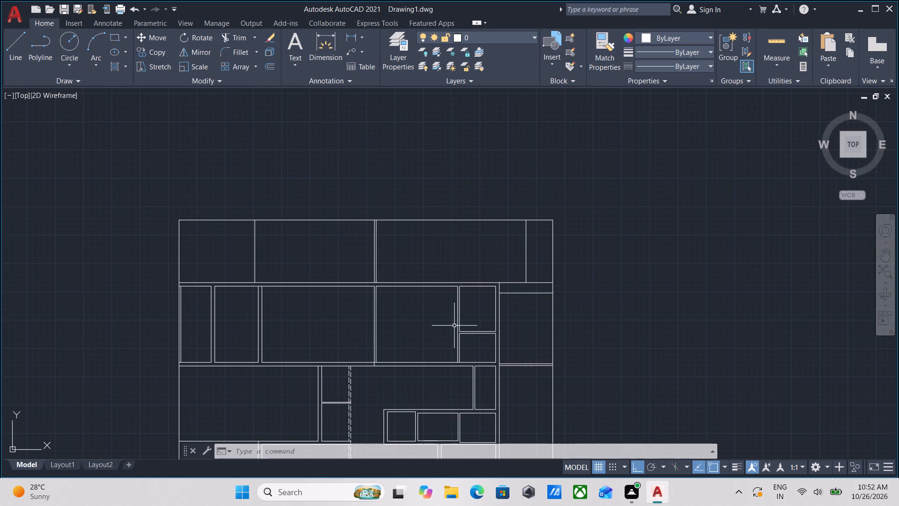
scroll(454, 326, down, 1)
scroll(441, 331, up, 1)
scroll(441, 331, down, 1)
middle_drag(441, 331, 442, 289)
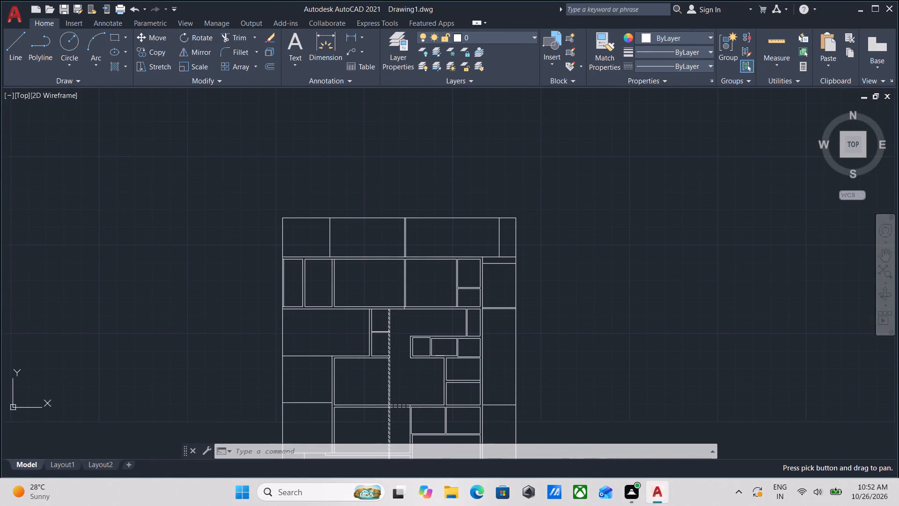
Erase the west line of the partition between the large northern room and the room east of it.
scroll(442, 289, up, 2)
scroll(346, 288, up, 5)
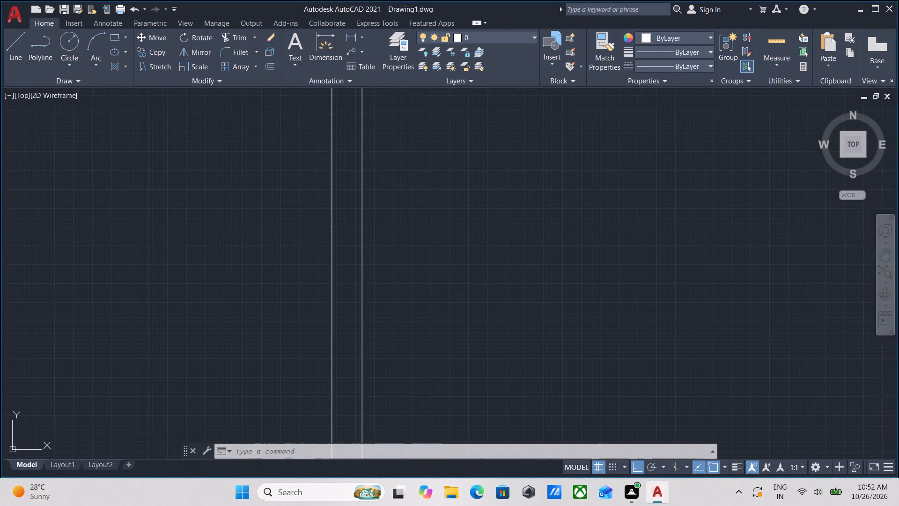
click(337, 293)
click(291, 275)
scroll(291, 275, down, 2)
middle_drag(291, 275, 359, 263)
scroll(314, 276, down, 4)
middle_drag(314, 276, 320, 293)
right_click(320, 293)
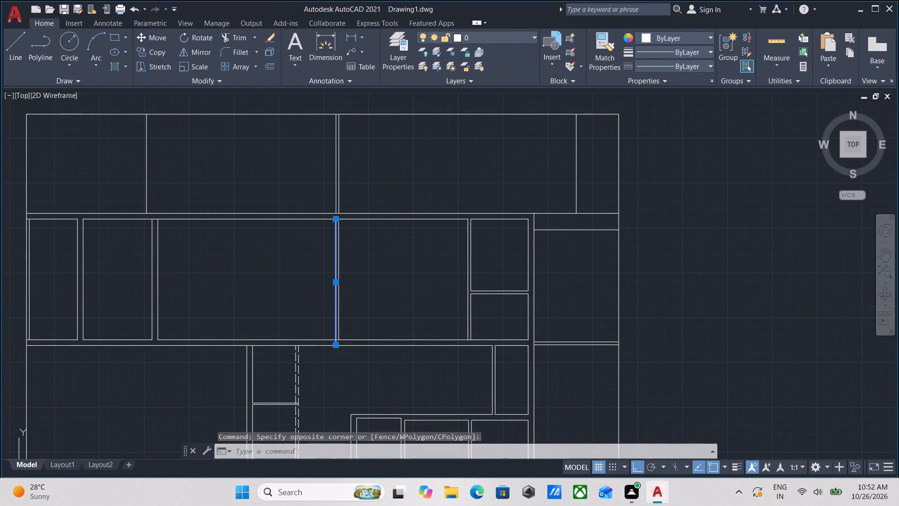
click(346, 80)
Offset the partition's remaining line 8" west, into the large northern room, to form a thicker partition.
scroll(340, 329, up, 2)
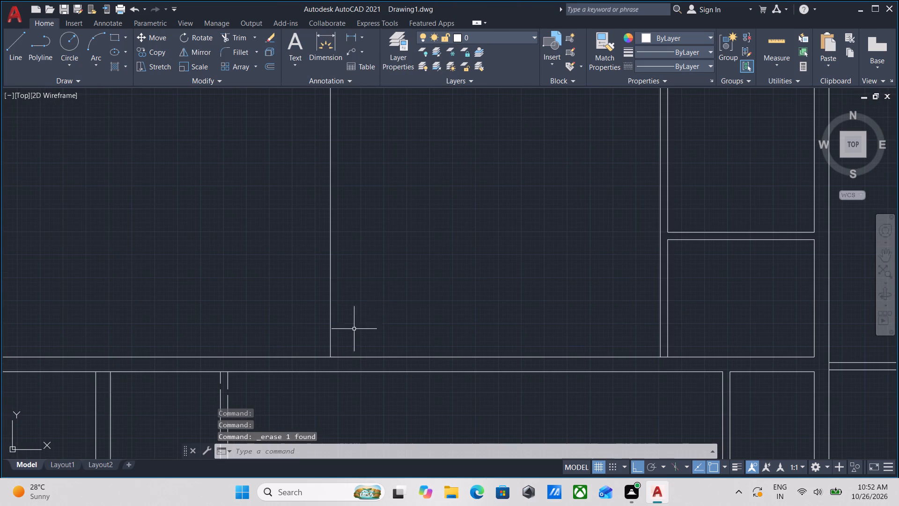
drag(377, 311, 369, 304)
click(293, 250)
scroll(293, 250, down, 2)
middle_drag(293, 250, 320, 312)
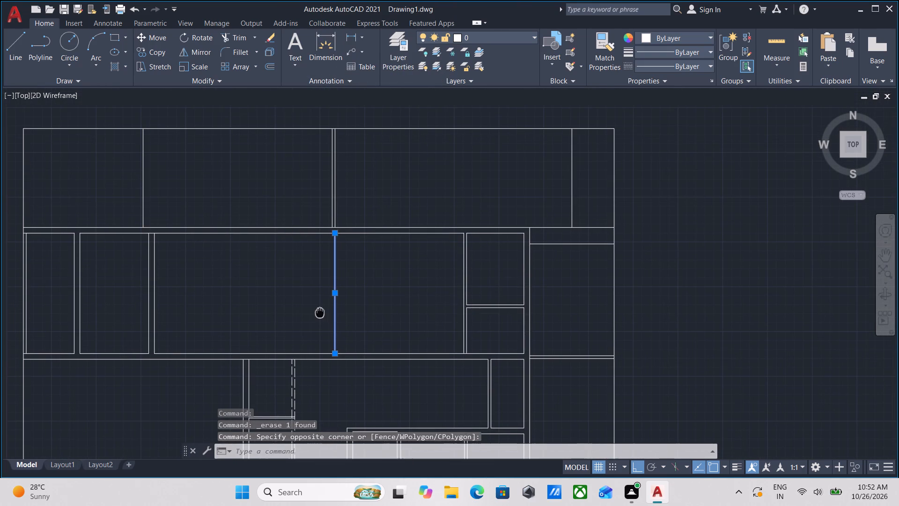
key(o)
key(Return)
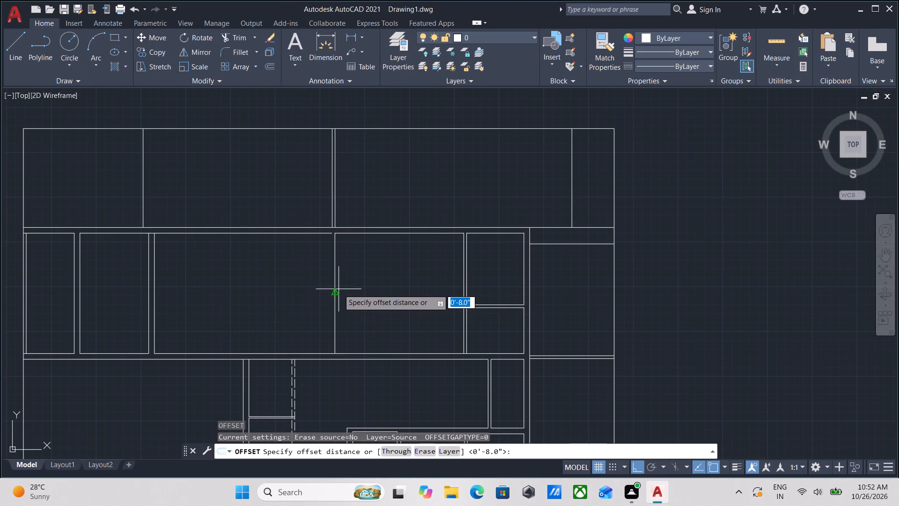
click(334, 292)
click(309, 293)
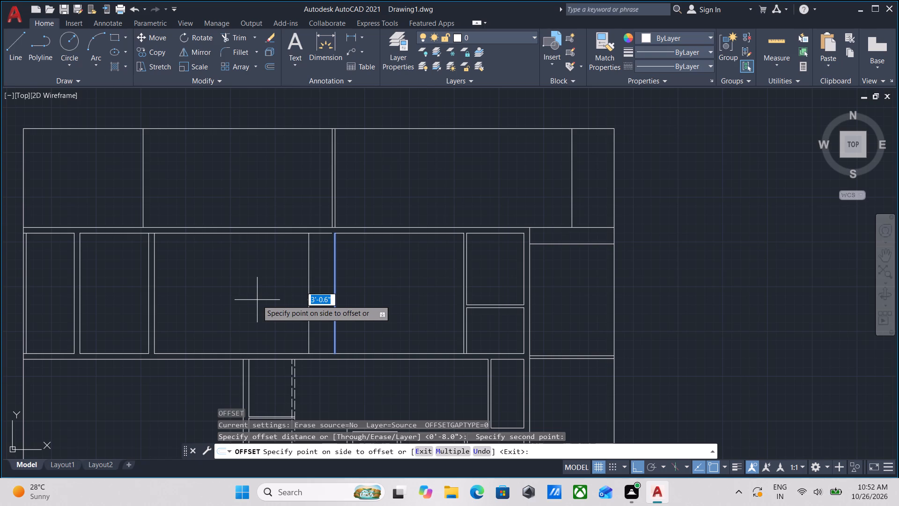
key(8)
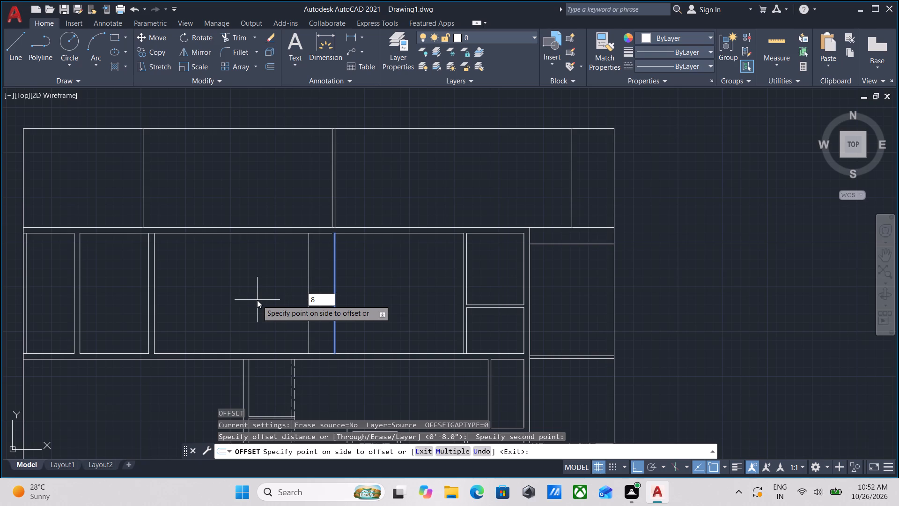
key(shift+quotedbl)
key(Return)
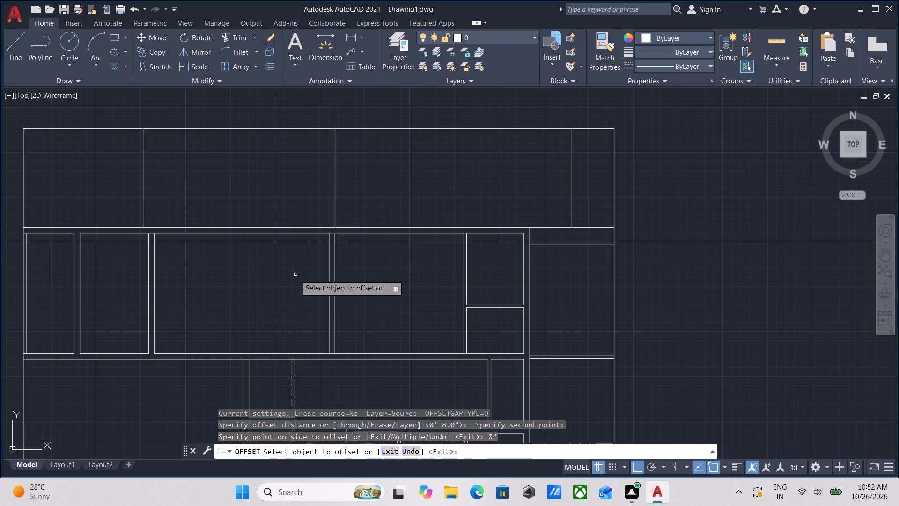
scroll(319, 257, up, 4)
key(Escape)
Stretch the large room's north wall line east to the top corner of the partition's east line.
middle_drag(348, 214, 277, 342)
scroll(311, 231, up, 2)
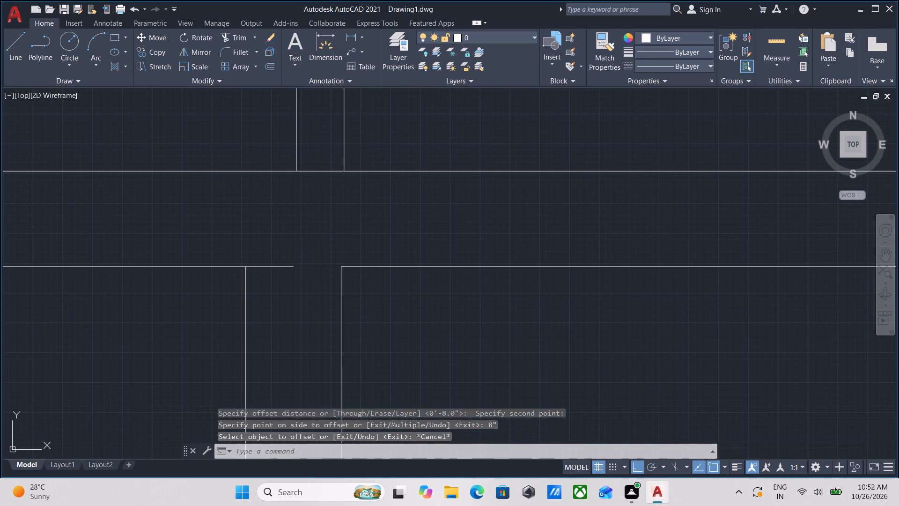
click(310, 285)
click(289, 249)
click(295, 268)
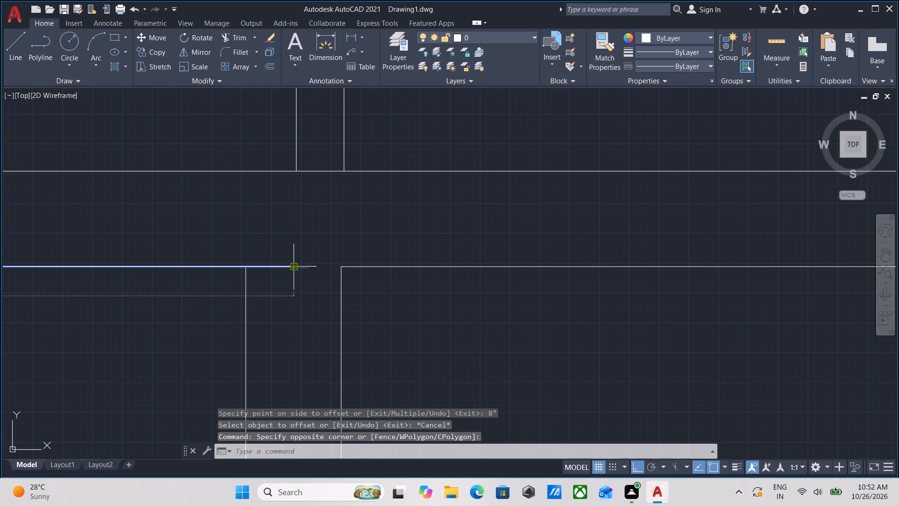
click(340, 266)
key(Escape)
Trim the south wall line between the two partition lines to open the partition's south junction.
scroll(346, 262, down, 4)
key(Escape)
scroll(396, 299, down, 5)
middle_drag(396, 299, 369, 238)
scroll(365, 262, up, 4)
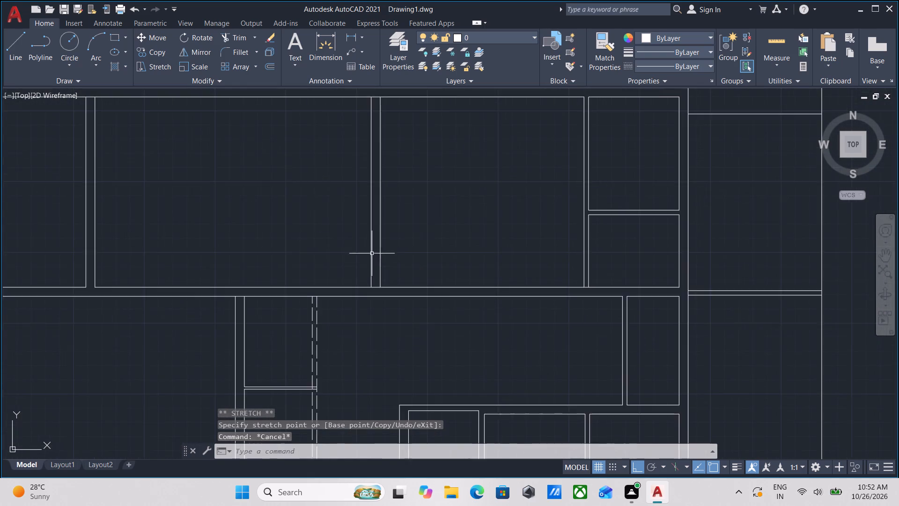
scroll(386, 247, up, 2)
text(tr)
key(Return)
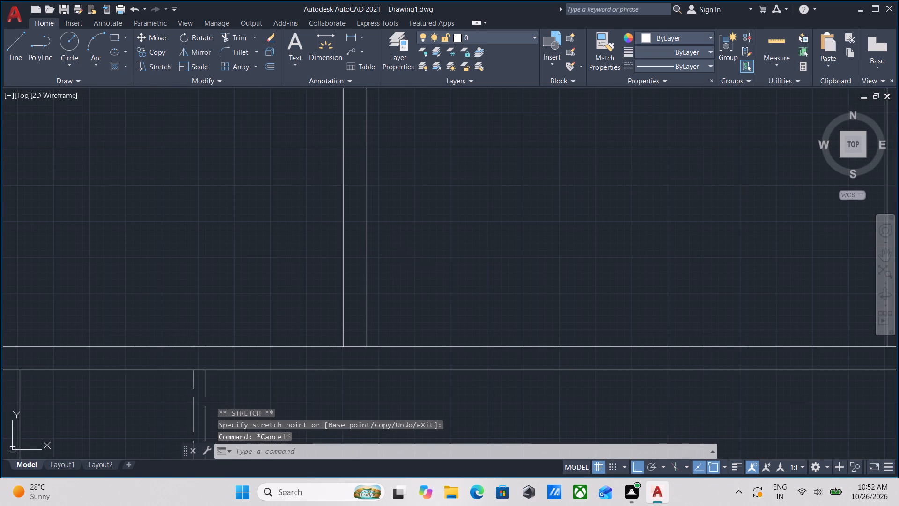
scroll(360, 352, up, 1)
click(358, 356)
click(357, 310)
Trim the north wall line between the two partition lines to open the partition's north junction.
scroll(443, 221, down, 4)
middle_drag(443, 221, 419, 320)
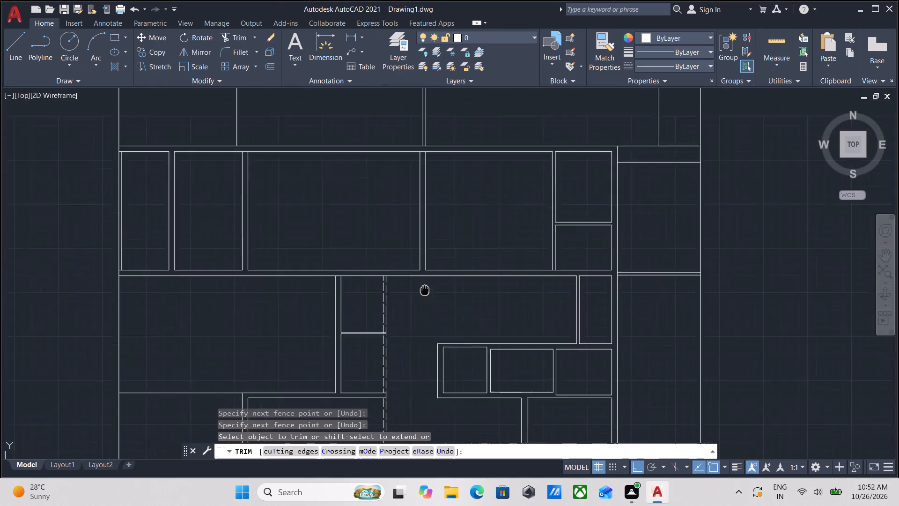
middle_drag(419, 320, 410, 394)
scroll(392, 293, up, 3)
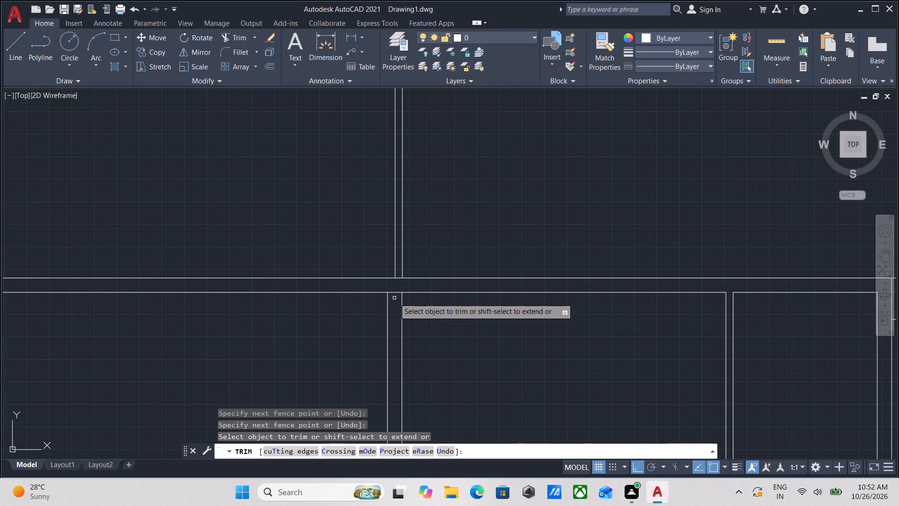
click(394, 298)
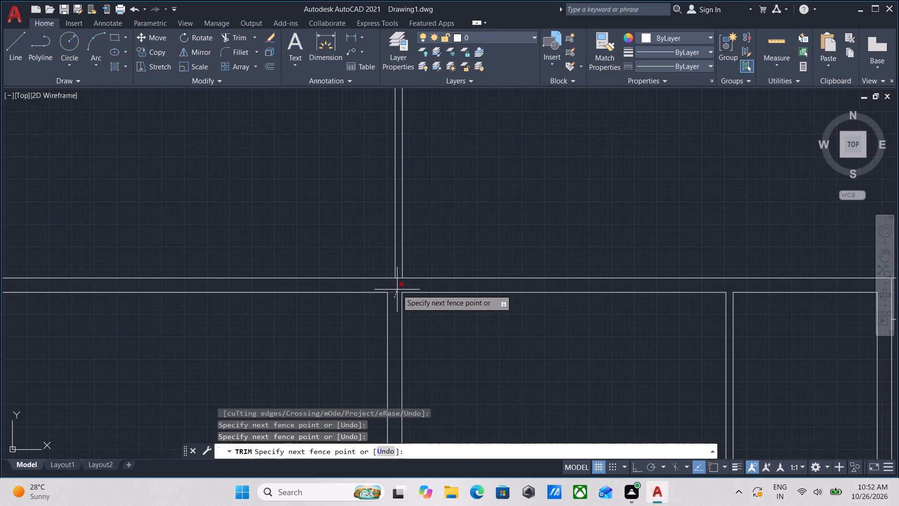
click(397, 290)
key(Escape)
scroll(397, 290, down, 4)
middle_drag(405, 310, 416, 269)
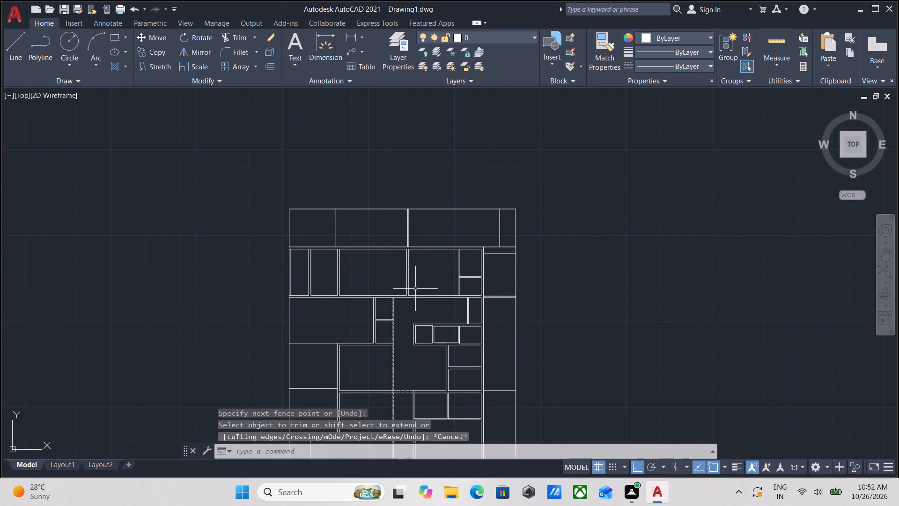
middle_drag(430, 279, 430, 305)
scroll(436, 300, up, 2)
middle_drag(436, 300, 436, 325)
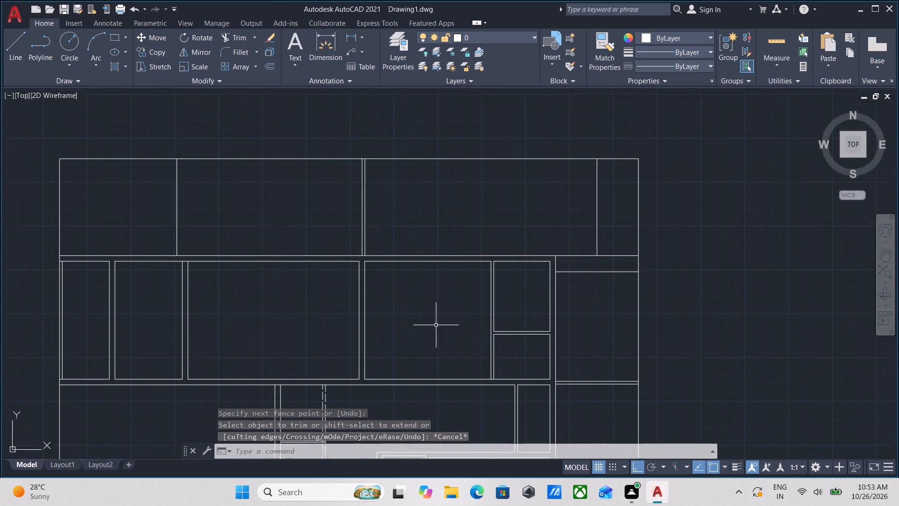
Measure the inside dimensions of the room east of the large northern room and of the two small rooms beside it.
text(mea)
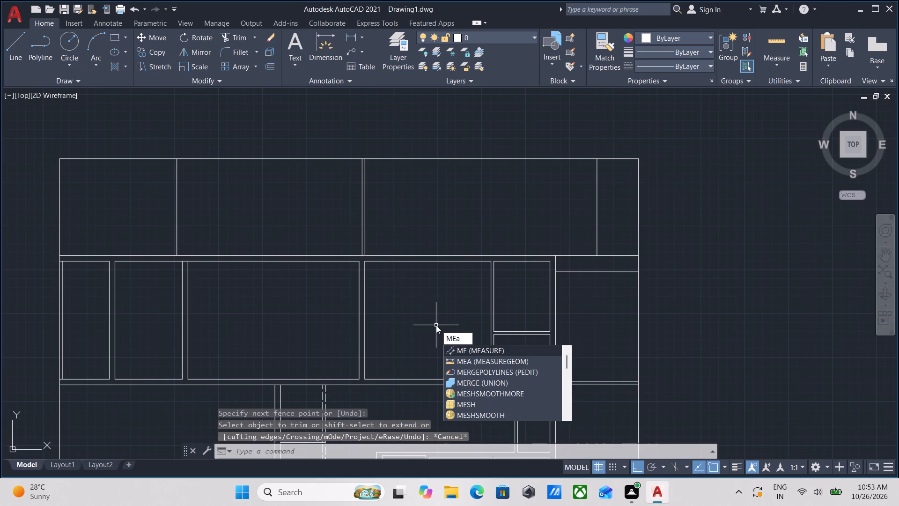
key(Return)
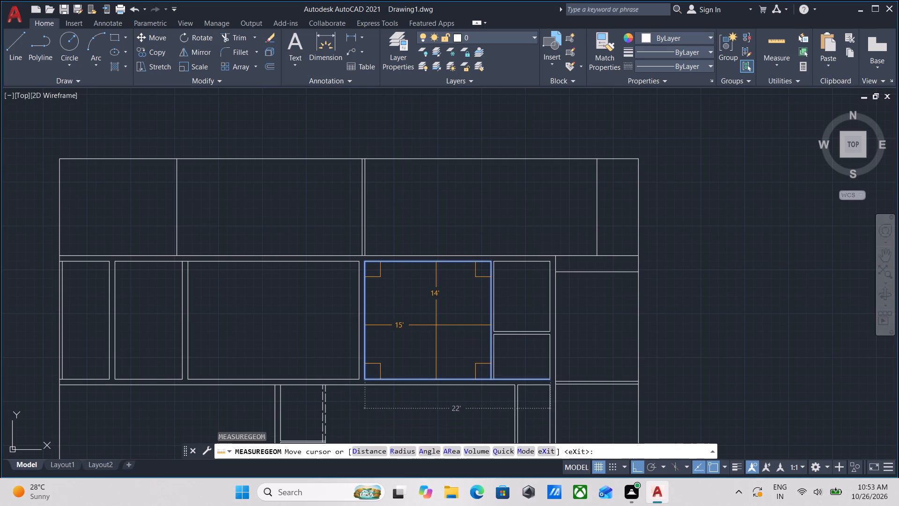
scroll(436, 325, down, 2)
middle_drag(436, 325, 376, 354)
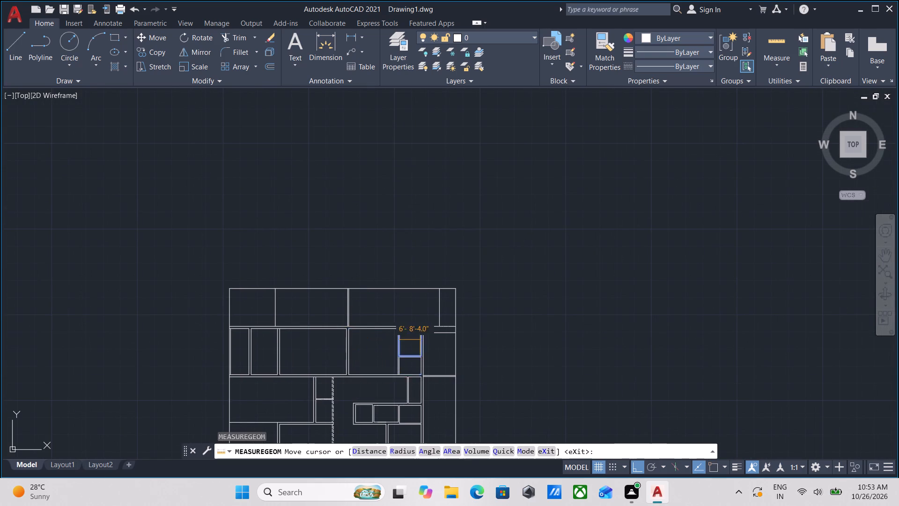
scroll(420, 342, up, 3)
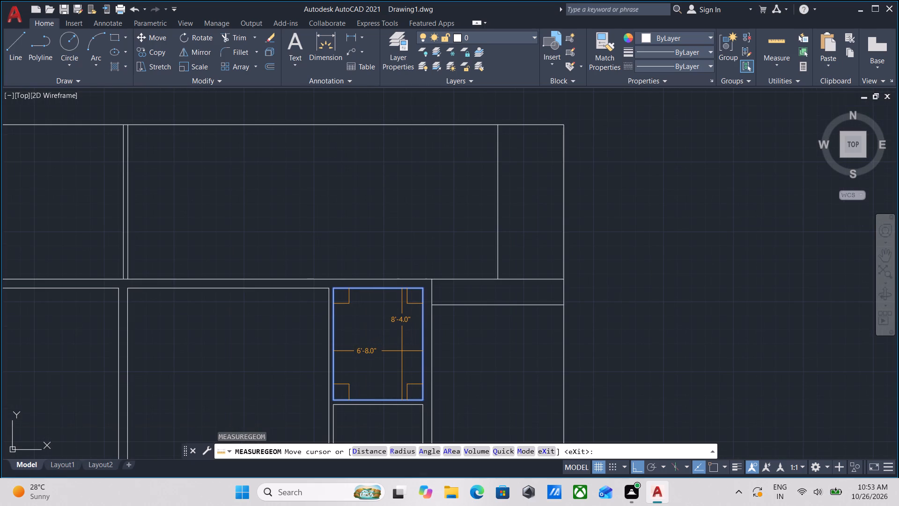
middle_drag(386, 434, 392, 303)
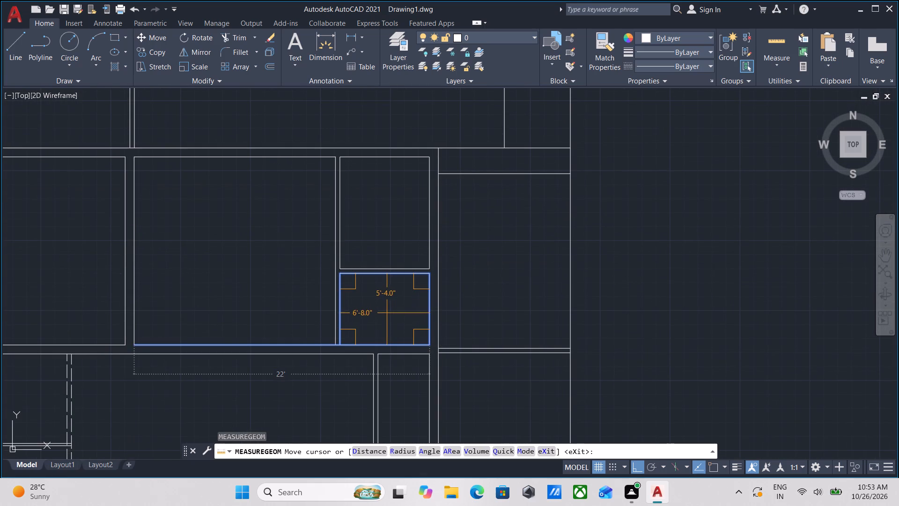
key(Escape)
Trim the west line of the partition beside the two small rooms near its south end.
scroll(376, 347, up, 2)
middle_drag(289, 359, 314, 372)
text(tr)
key(Return)
scroll(307, 365, up, 3)
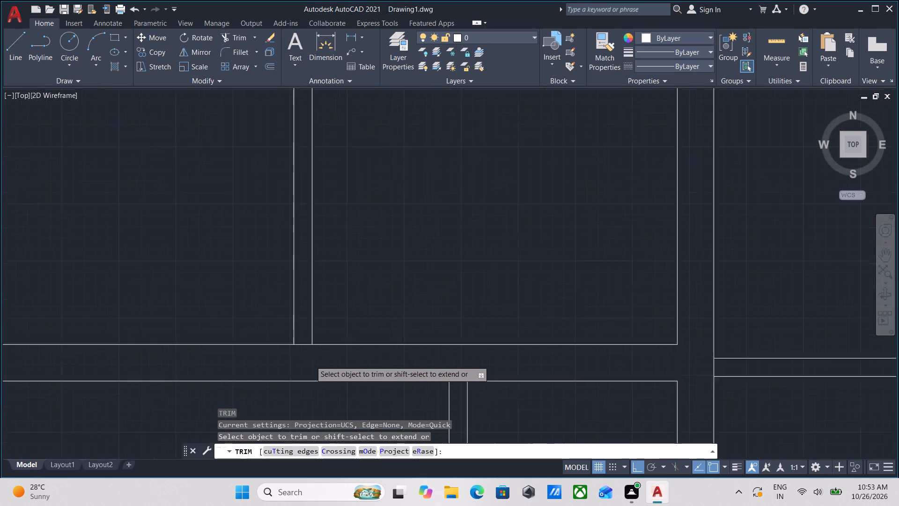
click(298, 338)
click(287, 306)
key(Escape)
Examine the northern row of rooms and the partitions around them.
scroll(391, 246, down, 4)
middle_drag(391, 246, 394, 365)
scroll(394, 365, down, 1)
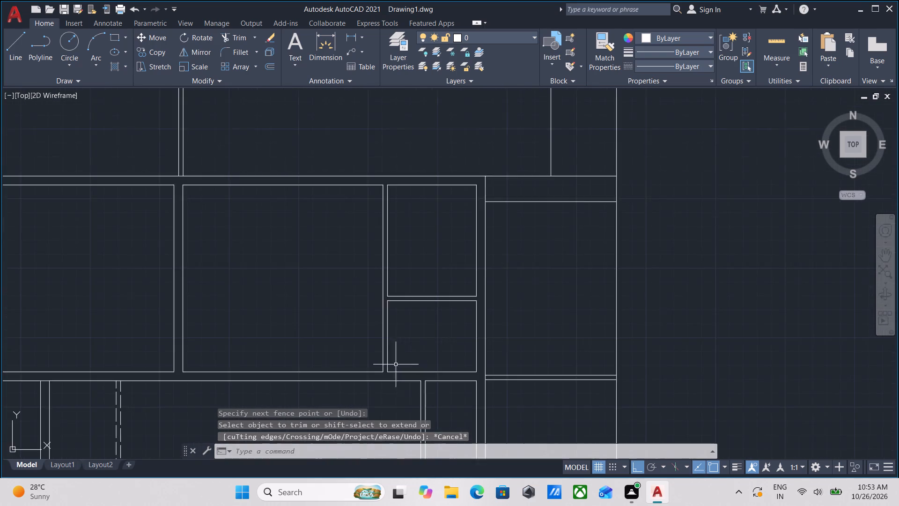
scroll(397, 362, down, 2)
middle_drag(413, 337, 408, 374)
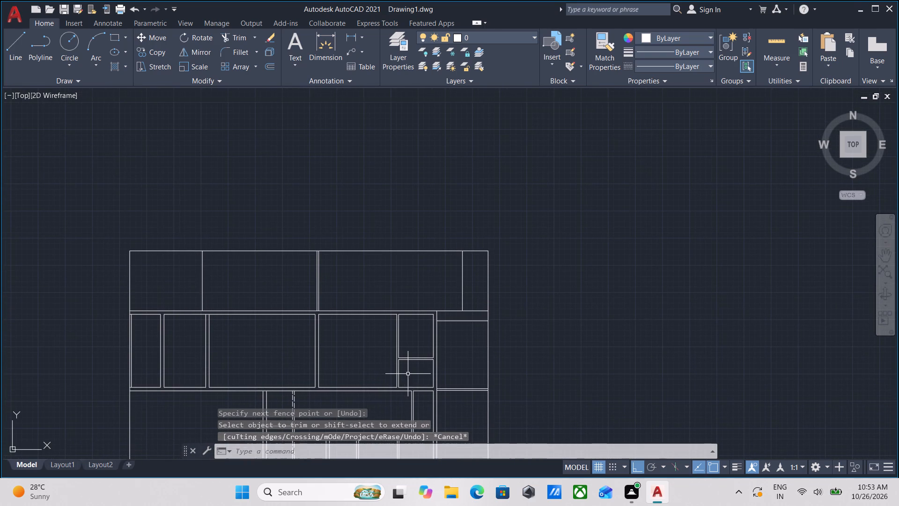
scroll(354, 348, up, 2)
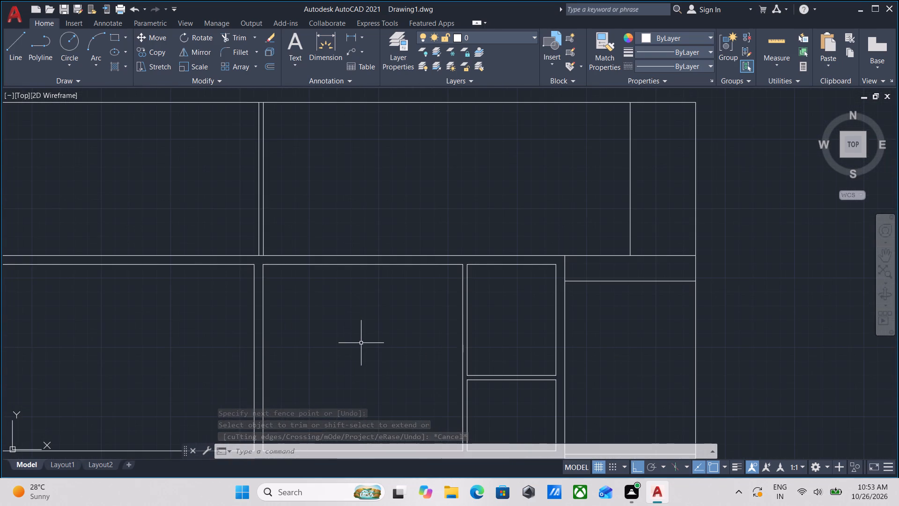
scroll(361, 343, down, 1)
middle_drag(361, 343, 444, 354)
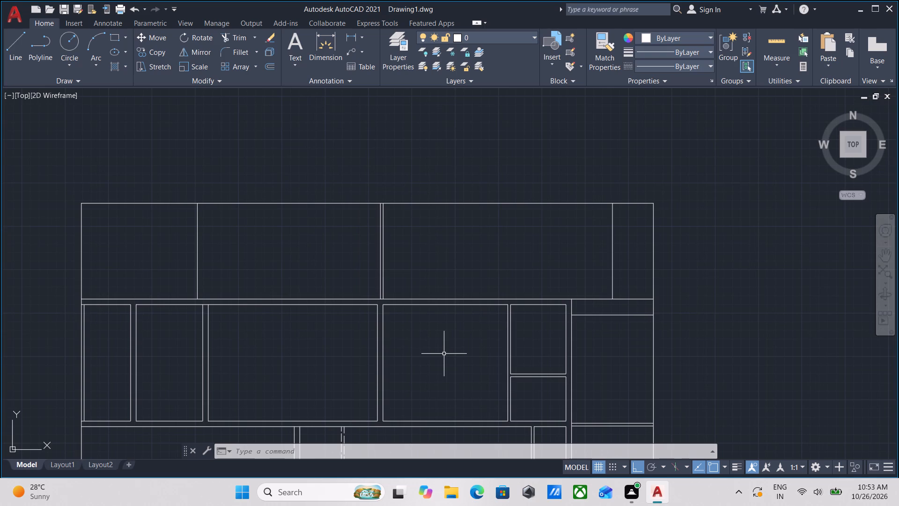
scroll(408, 339, up, 1)
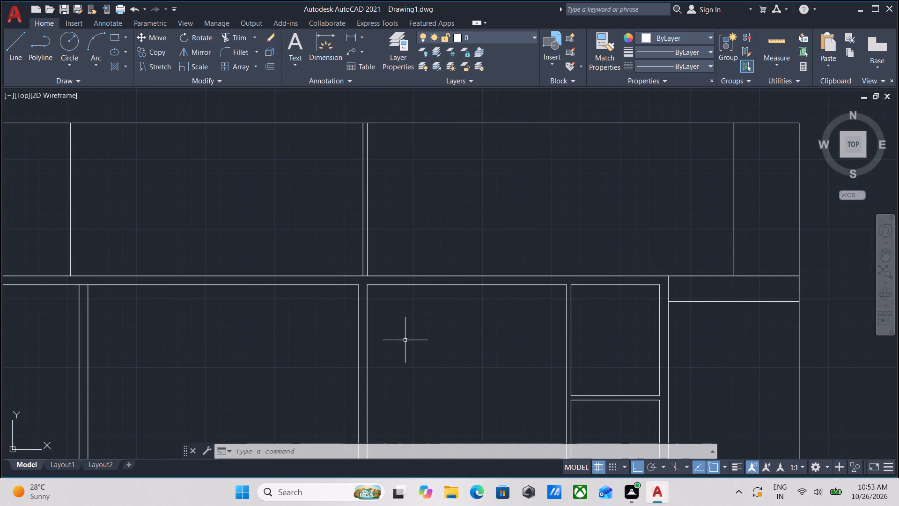
scroll(415, 338, down, 1)
middle_drag(415, 338, 523, 353)
scroll(543, 347, down, 1)
middle_drag(543, 347, 527, 312)
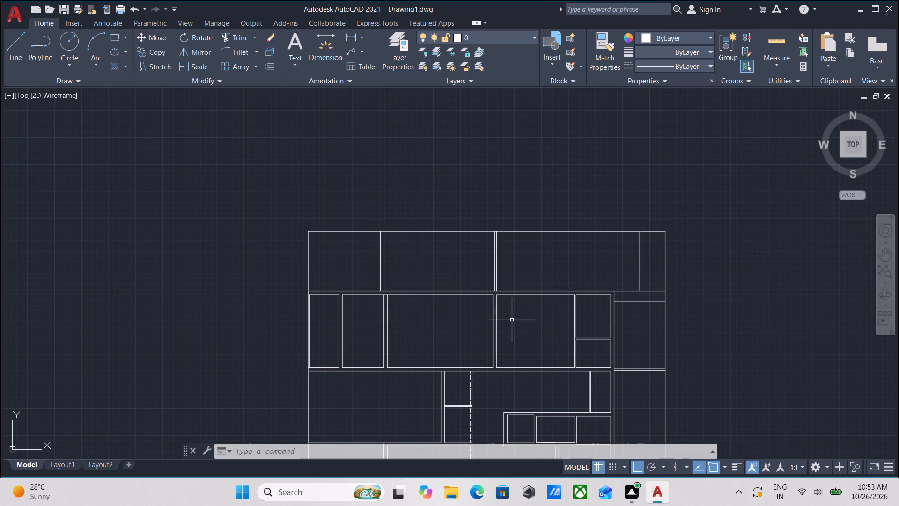
scroll(504, 363, up, 1)
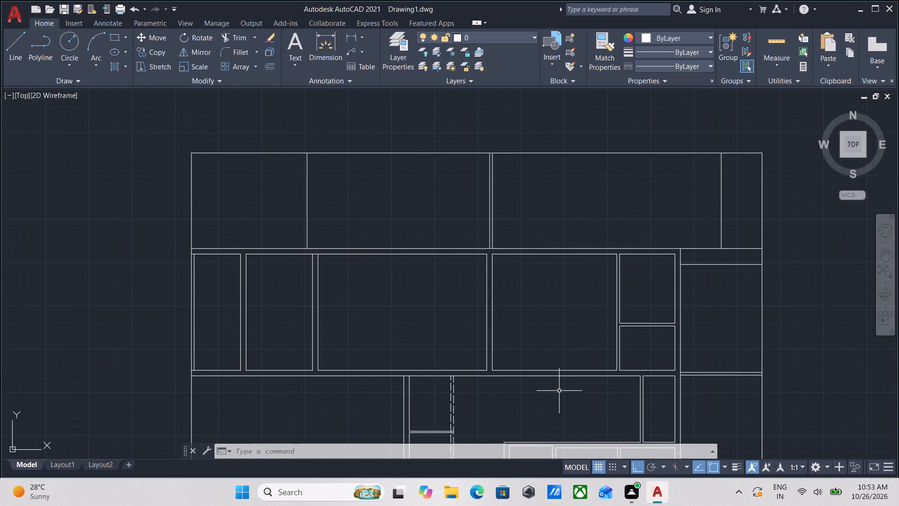
scroll(566, 398, up, 2)
scroll(563, 357, down, 2)
middle_drag(555, 359, 521, 394)
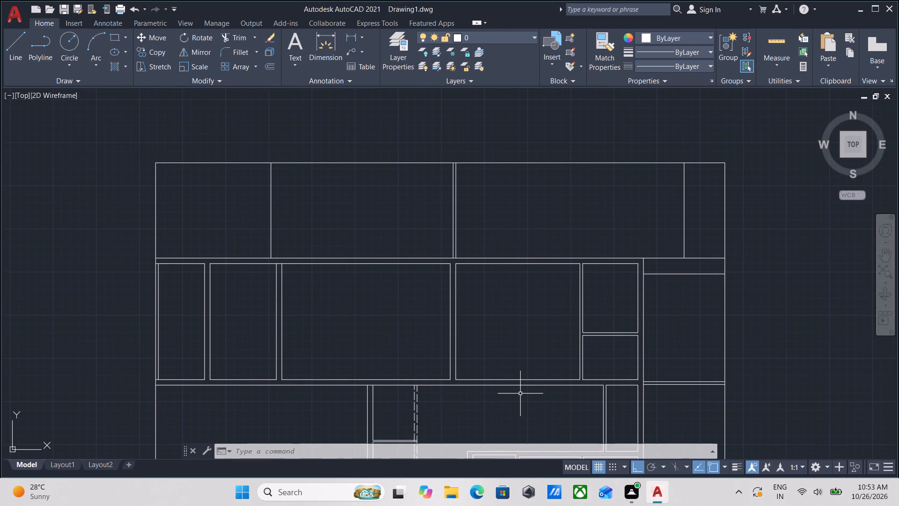
Starting 2' east of the middle northern room's southwest corner, draw lines 2' north, another 1' north, and west to the partition's east line.
key(l)
key(Return)
scroll(459, 379, up, 3)
text(tk)
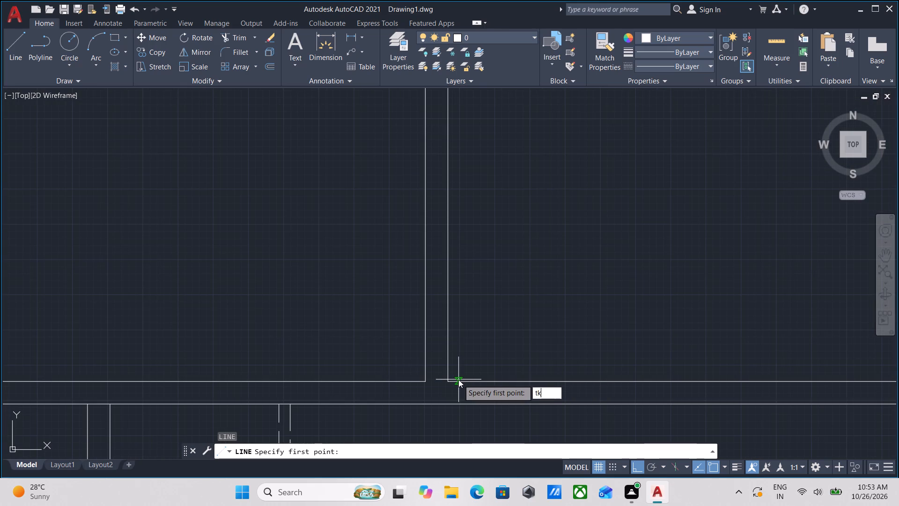
key(Return)
scroll(451, 380, up, 2)
click(449, 381)
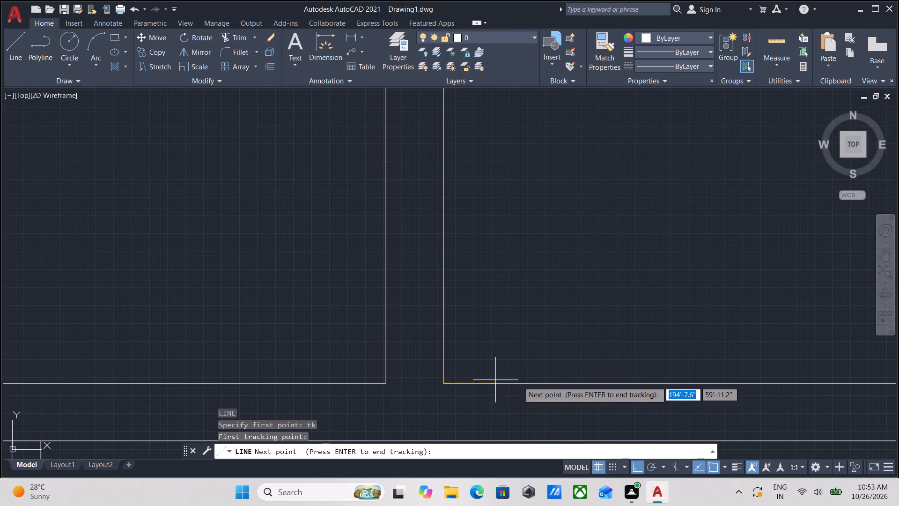
middle_drag(606, 387, 492, 386)
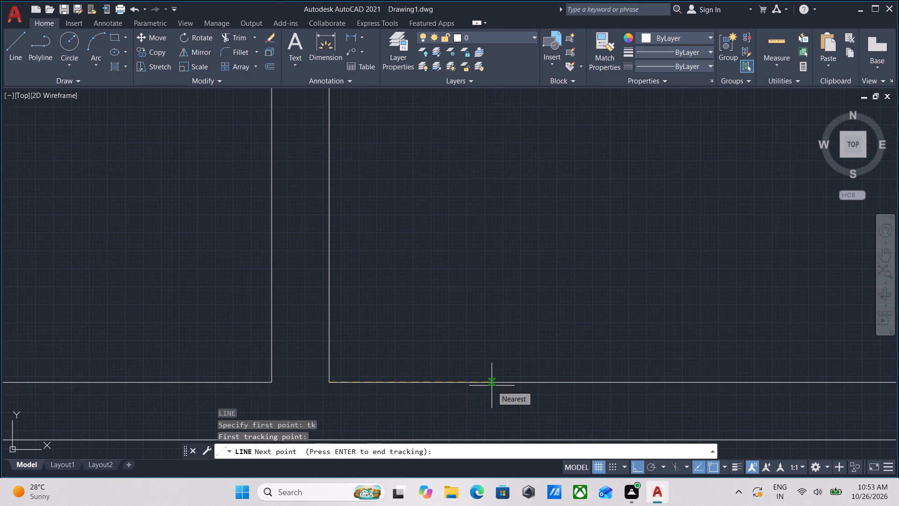
key(2)
key(apostrophe)
key(Return)
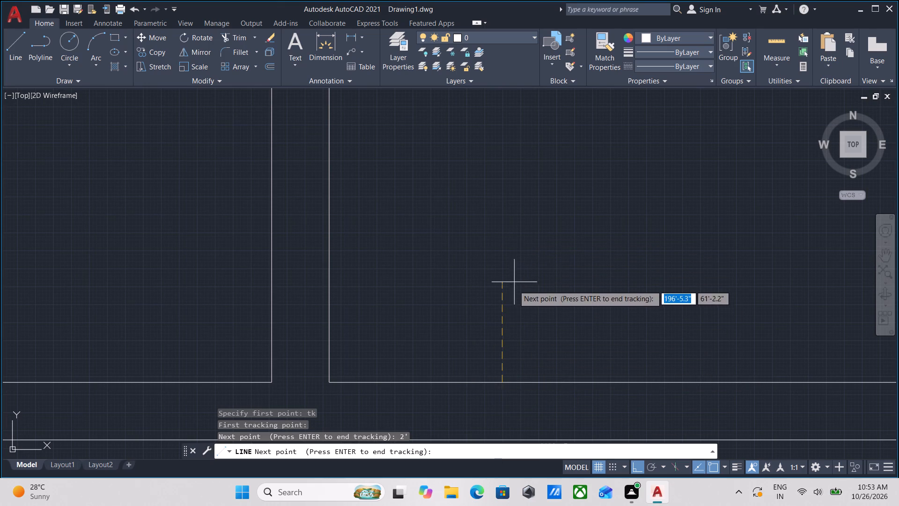
key(Return)
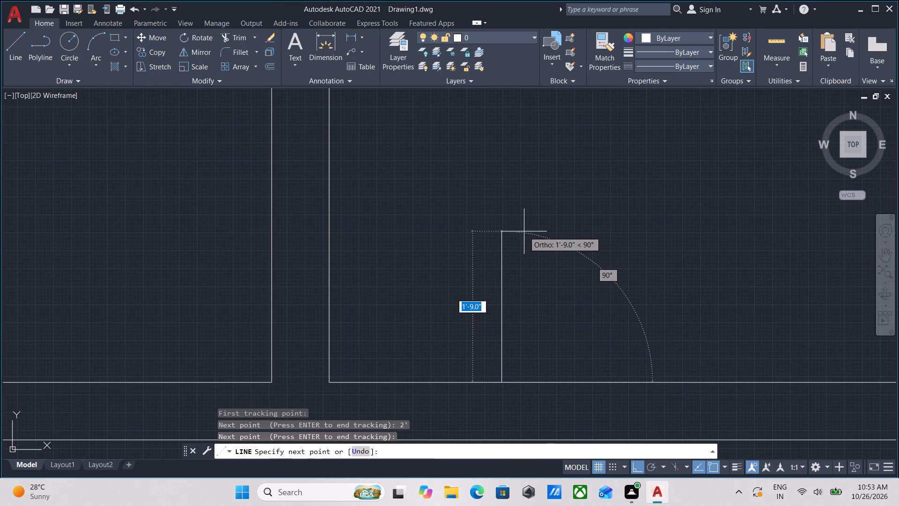
scroll(526, 208, down, 1)
middle_drag(526, 208, 524, 261)
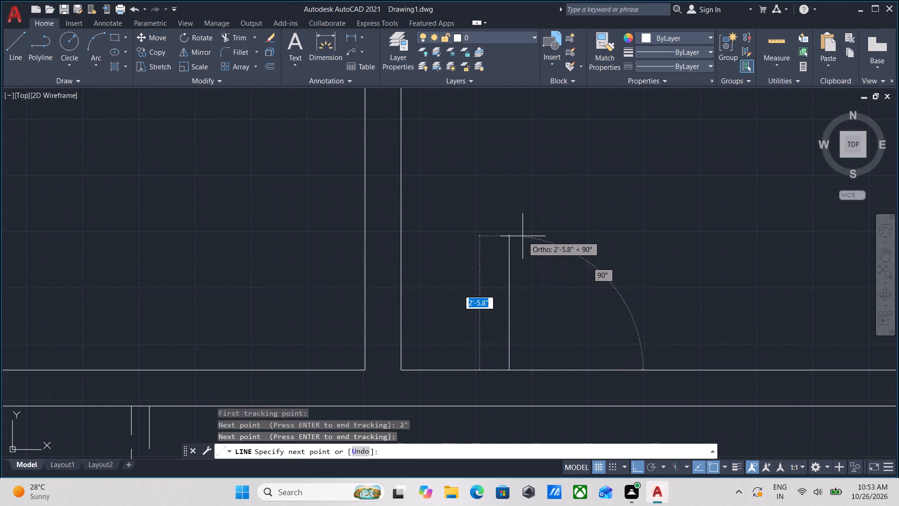
middle_drag(523, 236, 519, 263)
scroll(523, 236, down, 1)
text(2')
key(Return)
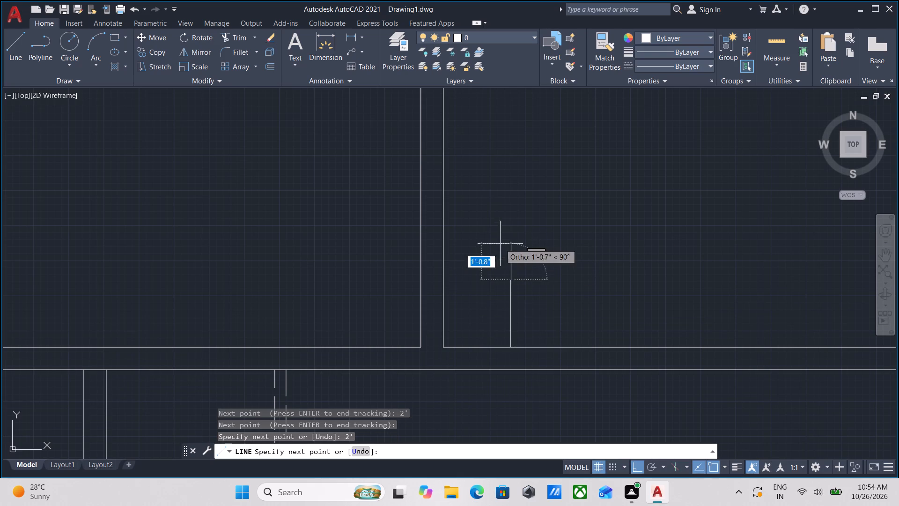
text(1')
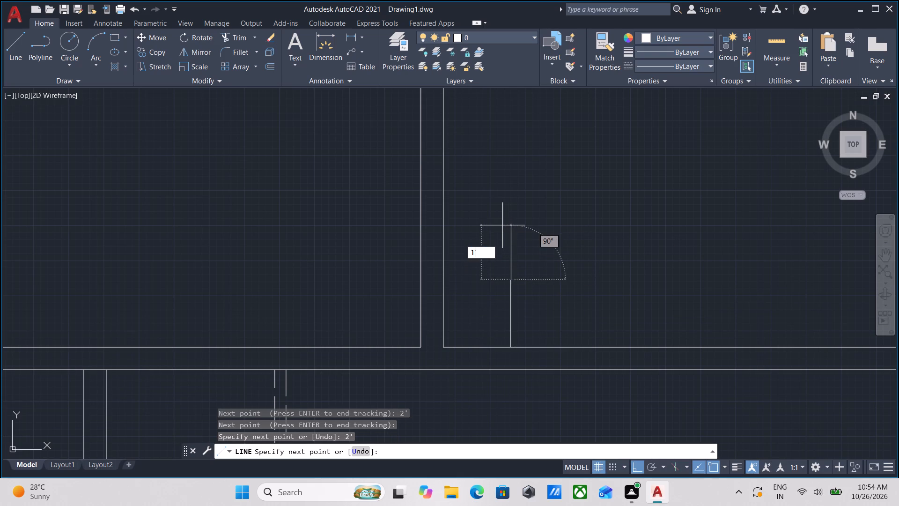
key(Return)
click(442, 249)
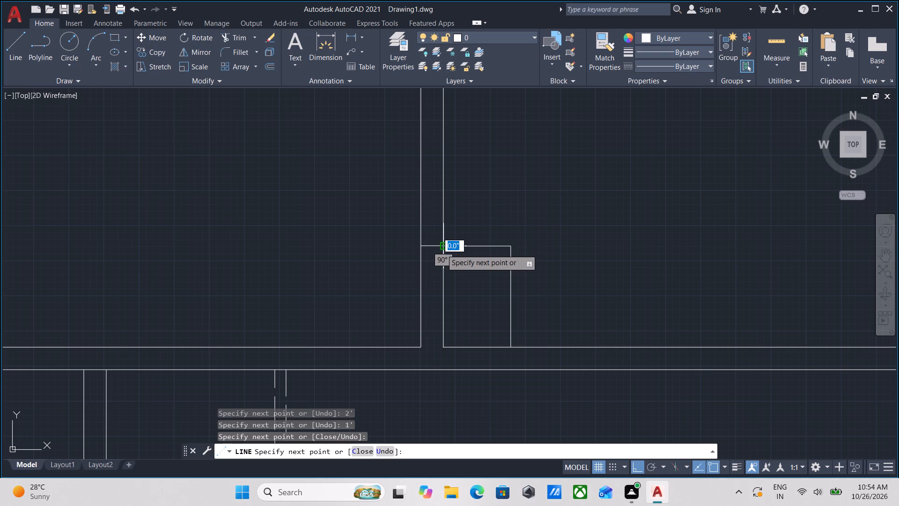
key(Escape)
Offset the new horizontal line 8" north.
scroll(467, 249, up, 2)
click(487, 261)
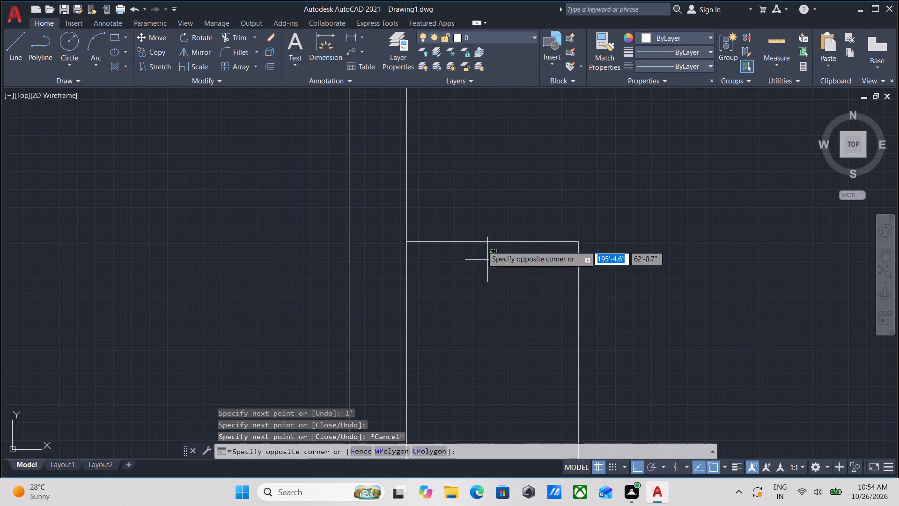
click(458, 204)
scroll(458, 204, down, 1)
middle_drag(458, 204, 454, 233)
key(o)
key(Return)
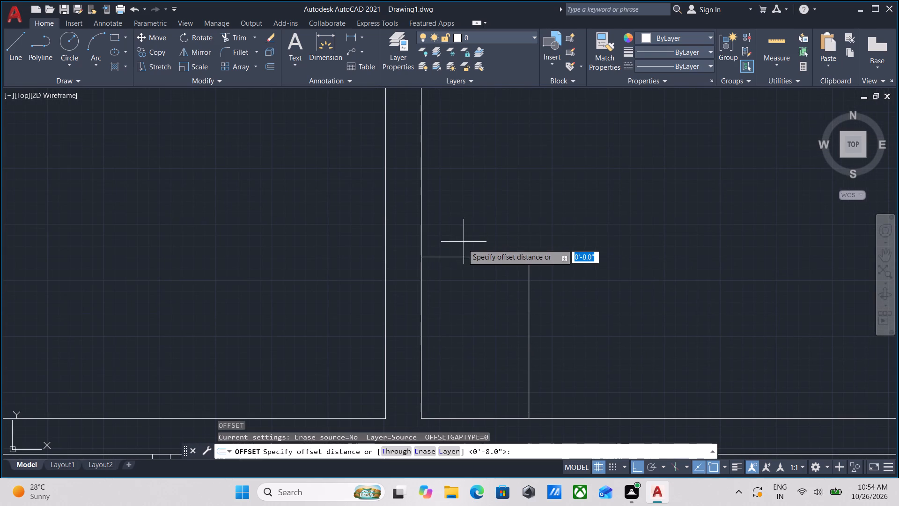
click(477, 257)
click(479, 233)
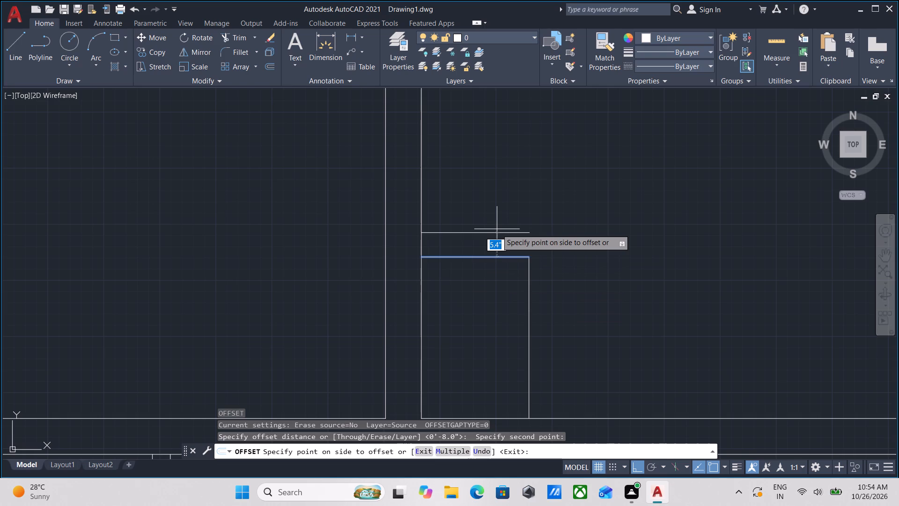
key(8)
key(shift+quotedbl)
key(Return)
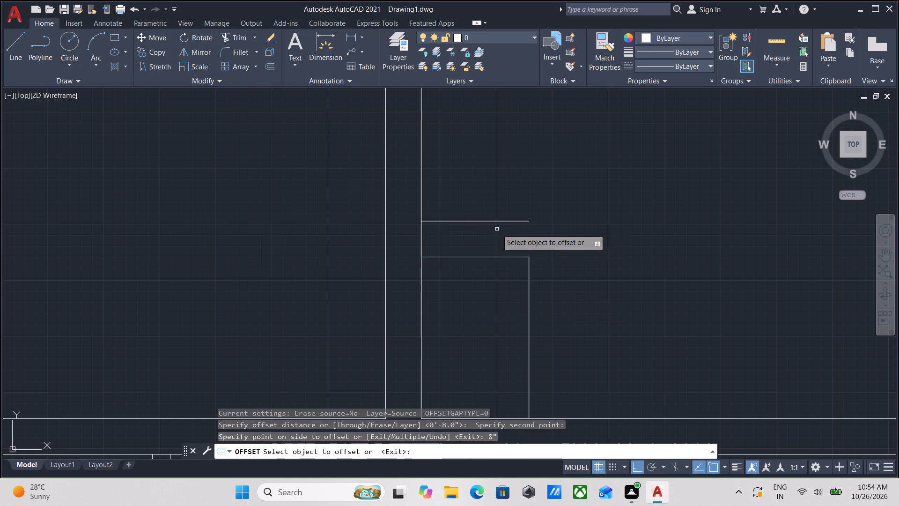
click(529, 330)
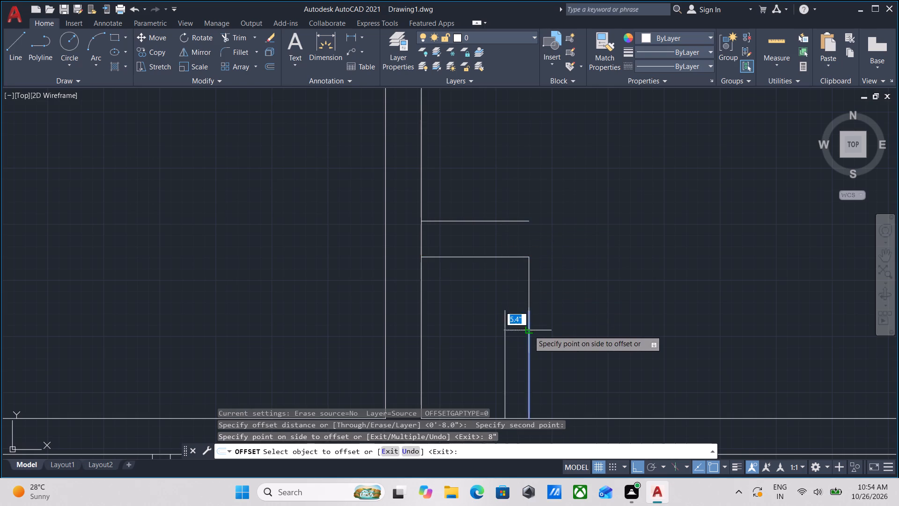
key(Escape)
Join the two collinear vertical segments of the new corner enclosure into one line.
drag(575, 355, 570, 349)
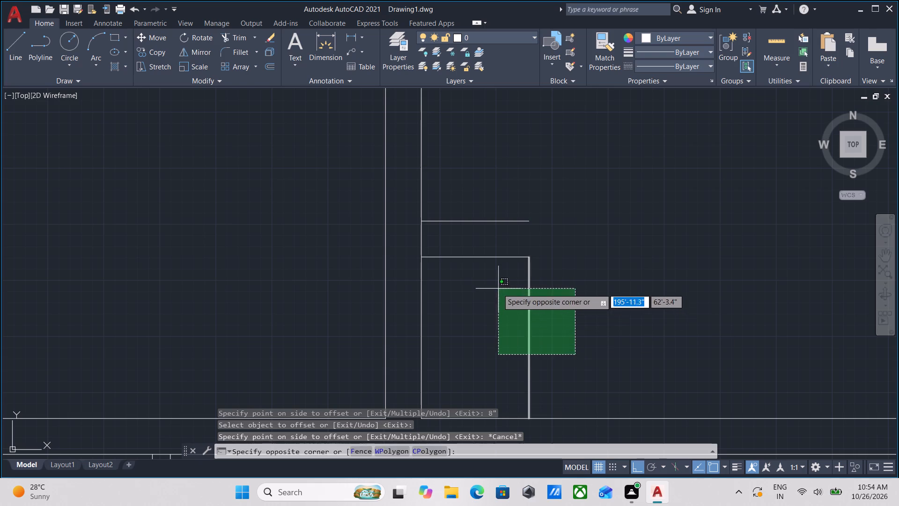
click(498, 289)
text(join)
key(Return)
Offset the joined vertical line of the corner enclosure 8" east.
drag(572, 361, 565, 357)
click(497, 313)
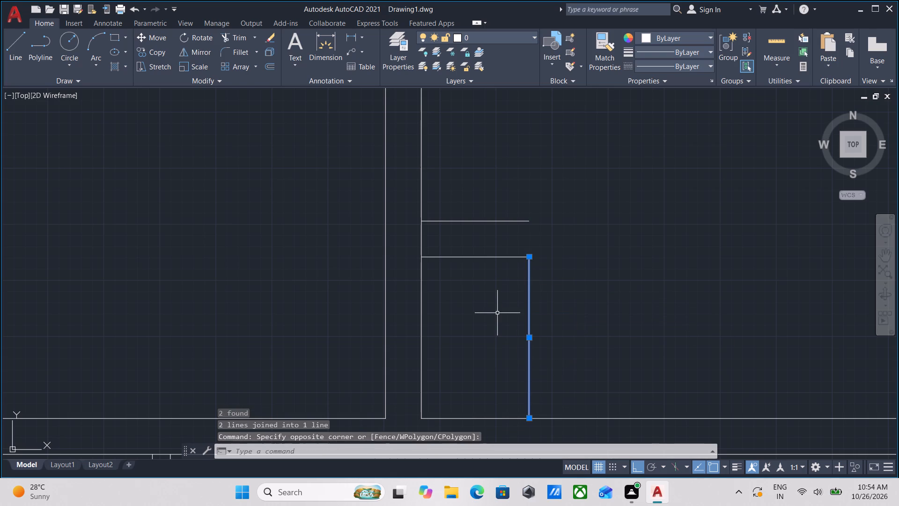
key(o)
key(Return)
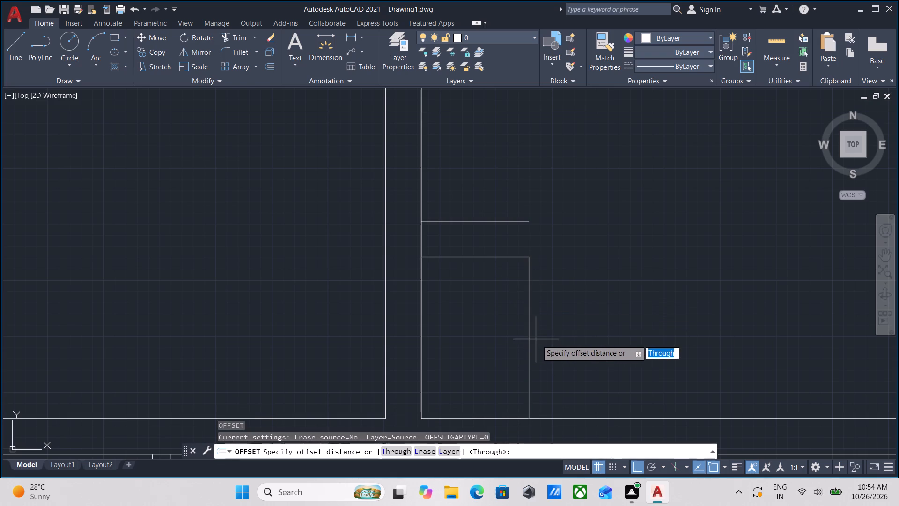
click(529, 340)
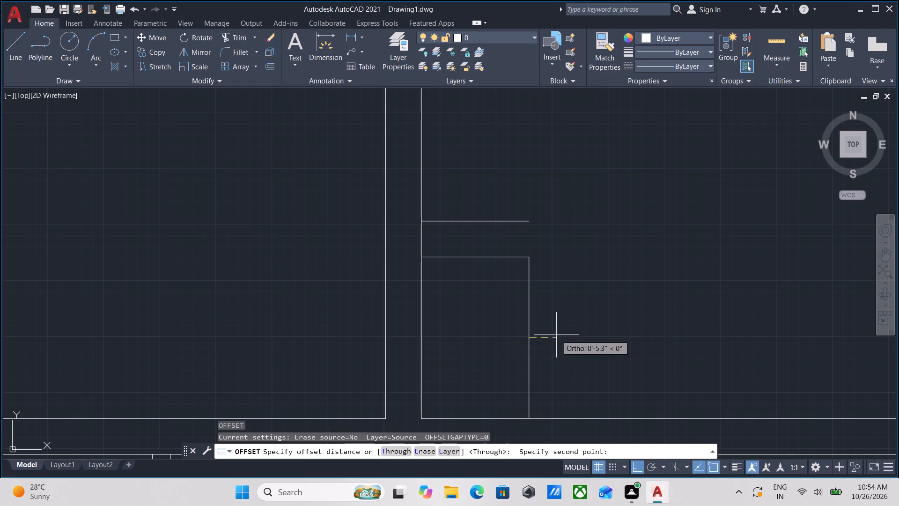
click(558, 334)
key(8)
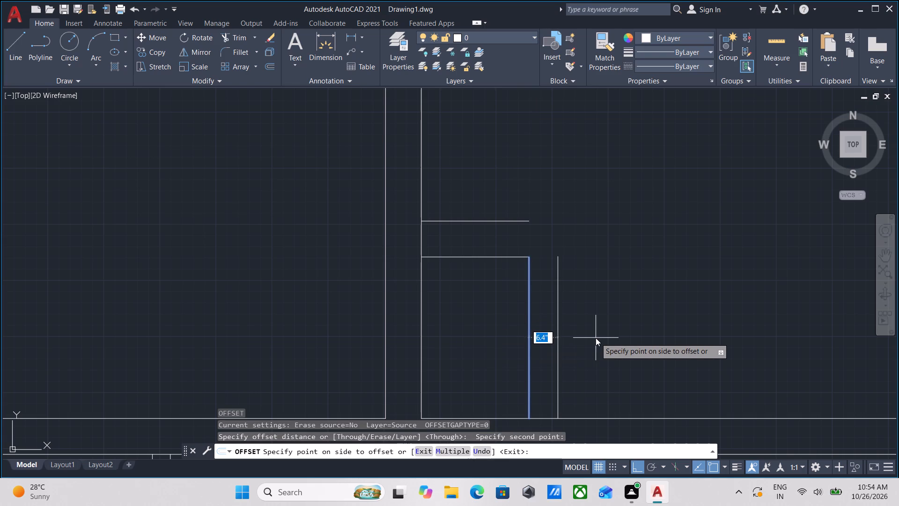
key(shift+quotedbl)
key(Return)
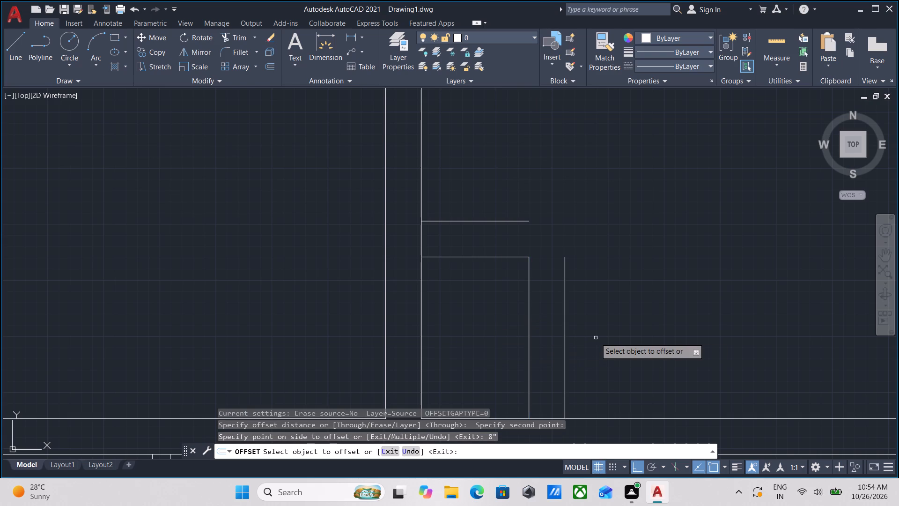
Fillet the corner enclosure's outer horizontal and vertical lines with zero radius so they meet at a sharp corner.
key(Escape)
key(f)
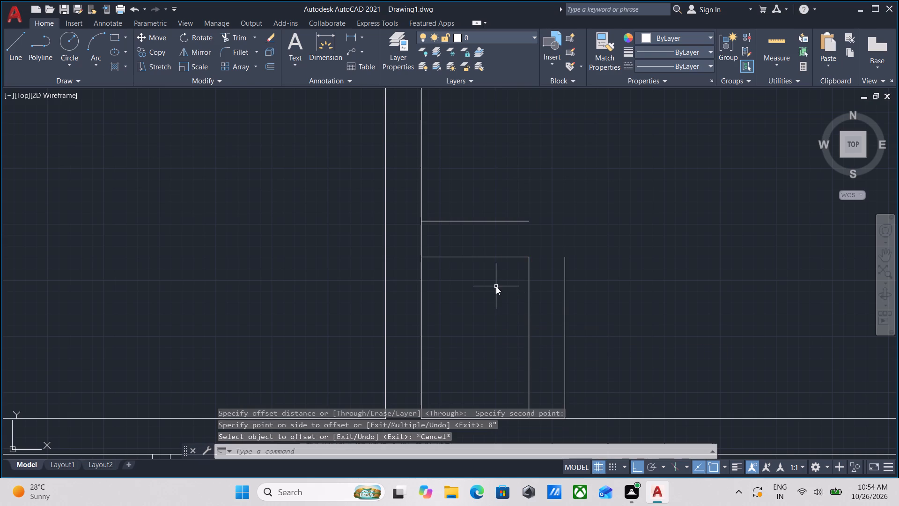
key(Return)
click(486, 221)
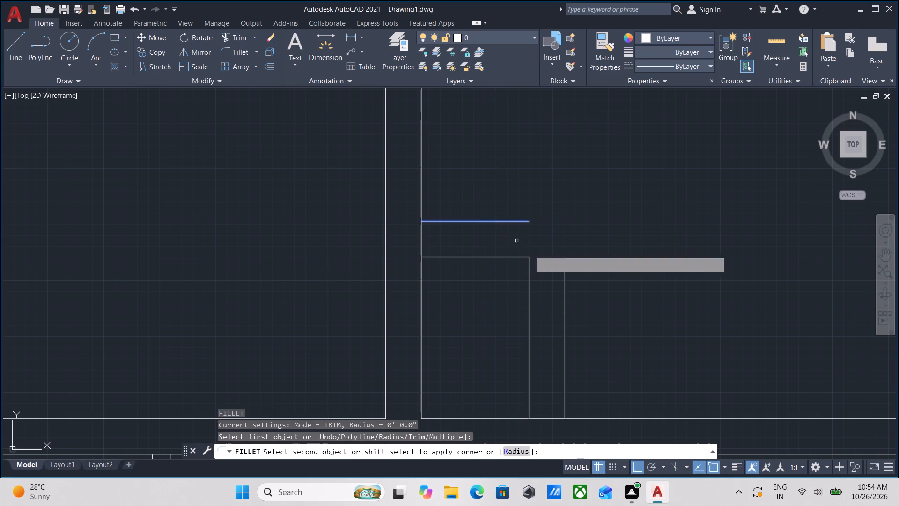
click(562, 280)
click(564, 284)
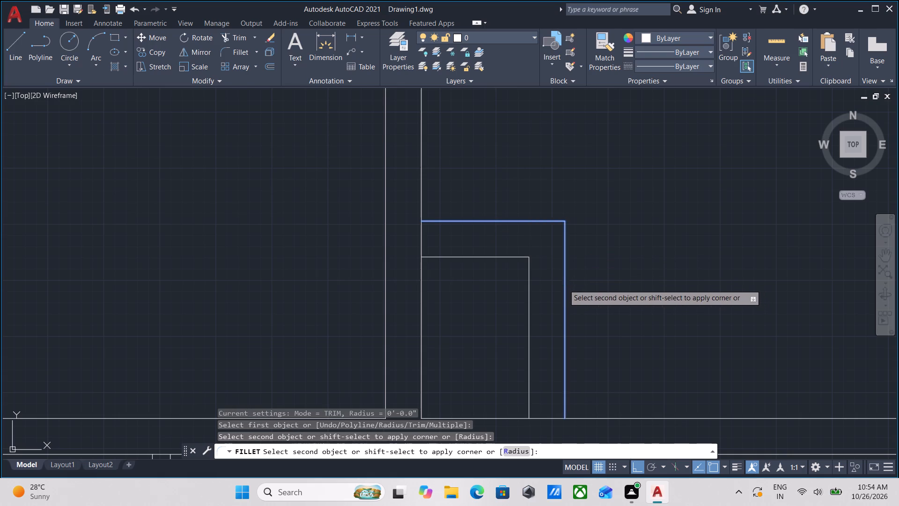
key(Escape)
Extend both horizontal lines of the corner enclosure west to the partition's west line.
scroll(564, 284, down, 2)
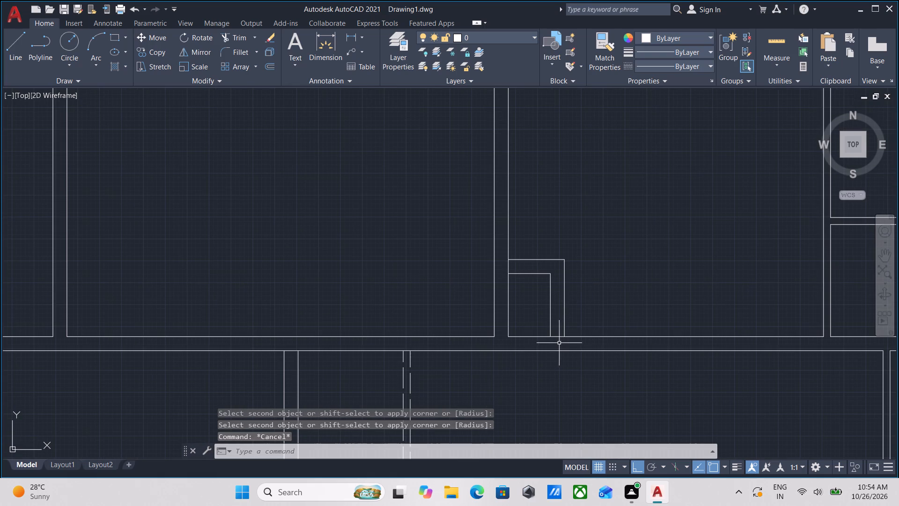
scroll(536, 301, up, 2)
middle_drag(531, 301, 531, 338)
text(ex)
key(Return)
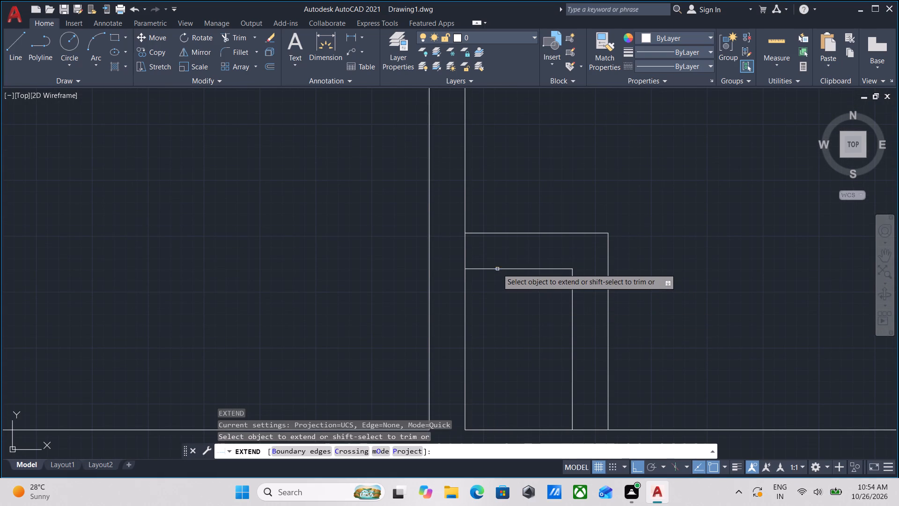
click(497, 268)
click(477, 233)
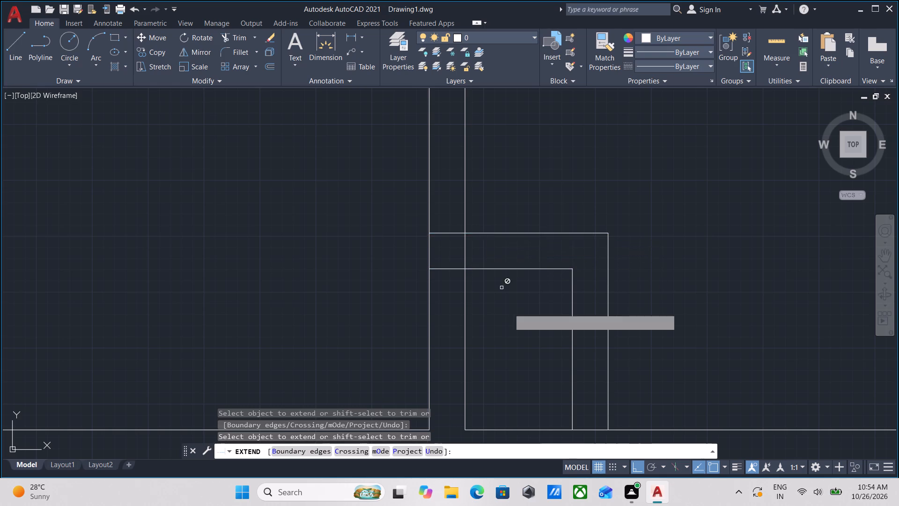
middle_drag(526, 393, 525, 347)
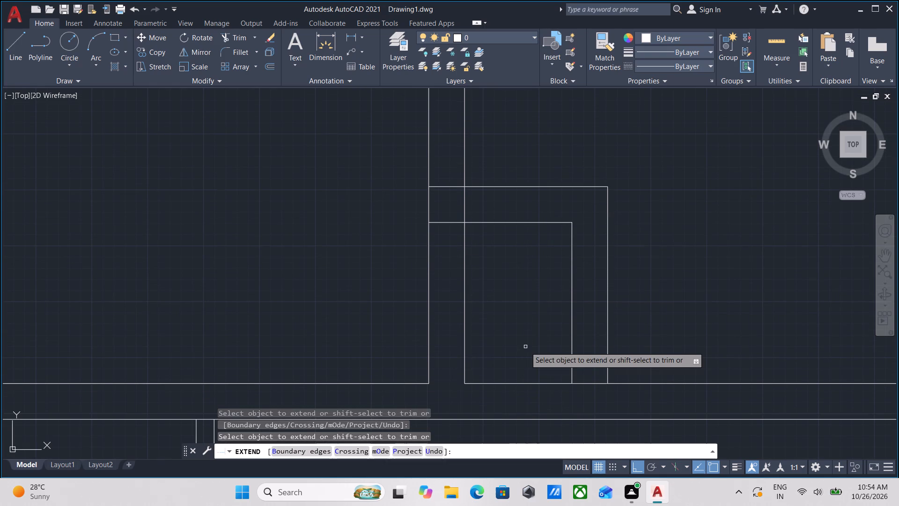
key(Escape)
Draw a line across the 8" partition, 2' south of the northern wall's inner face, from its west line to its east line.
scroll(509, 315, down, 3)
middle_drag(509, 315, 500, 334)
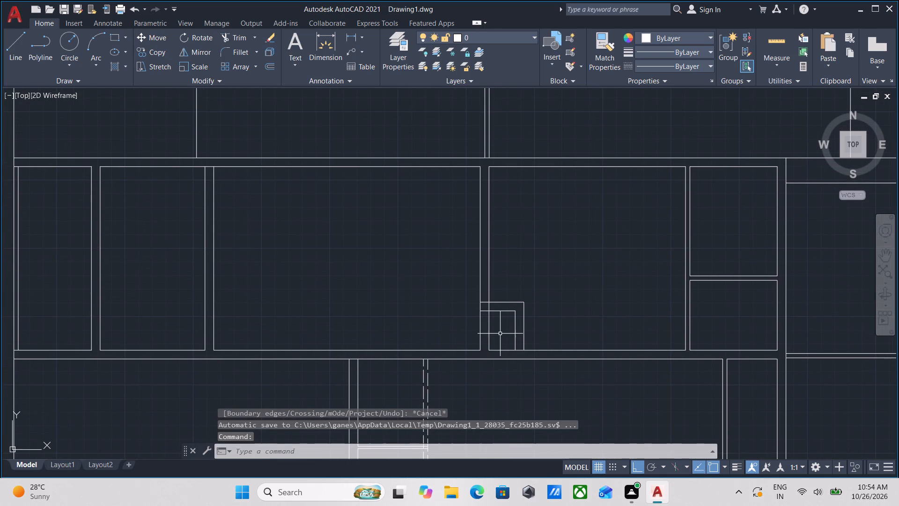
middle_drag(514, 269, 504, 339)
scroll(493, 270, up, 1)
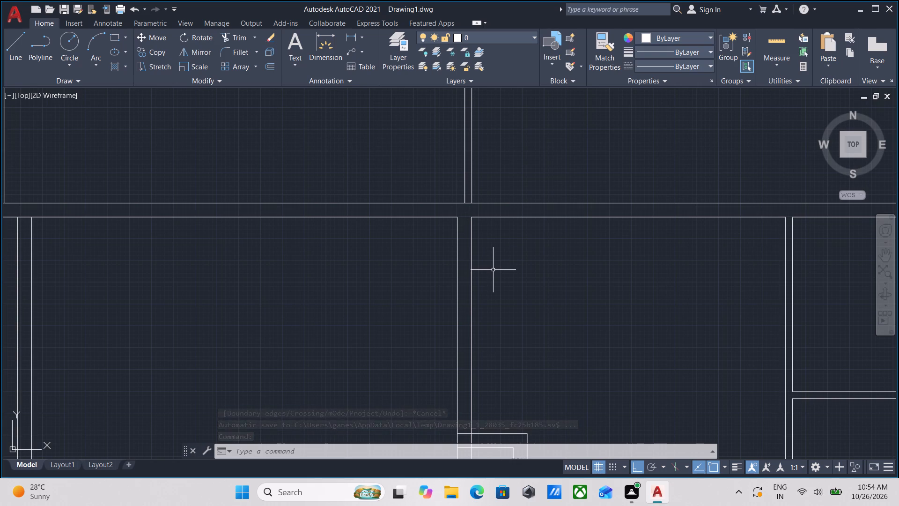
key(l)
key(Return)
text(tk)
key(Return)
scroll(455, 220, up, 1)
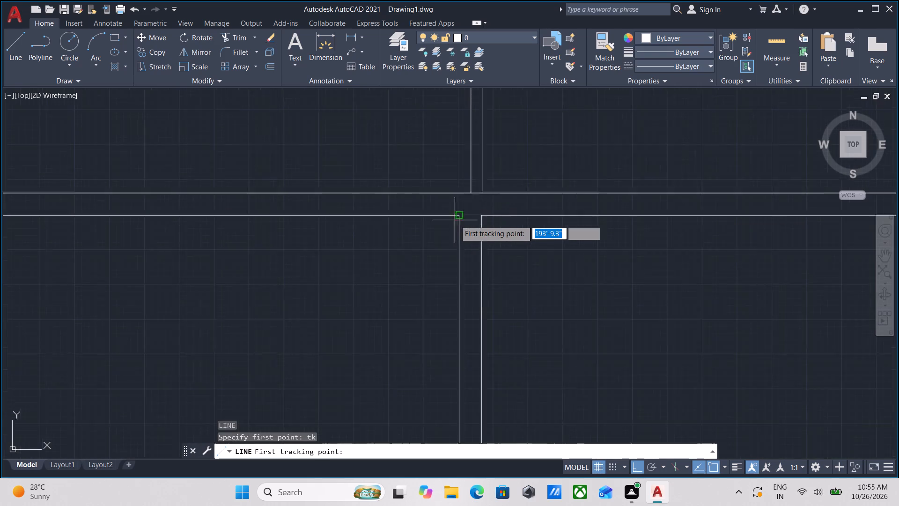
scroll(455, 220, up, 1)
click(461, 210)
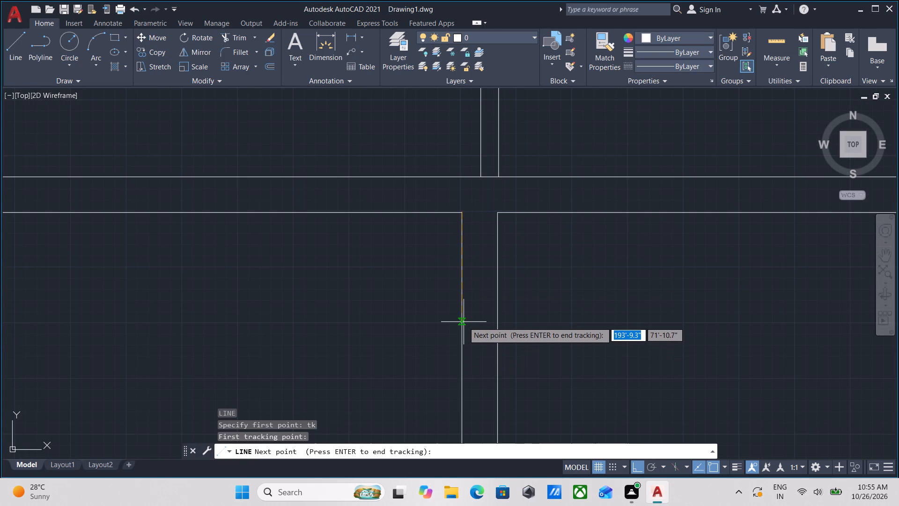
text(2')
key(Return)
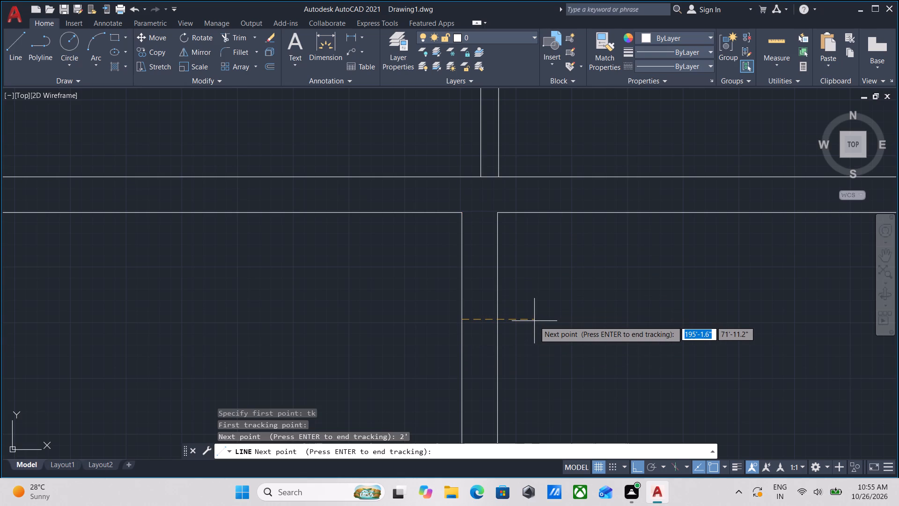
key(Return)
scroll(495, 312, up, 2)
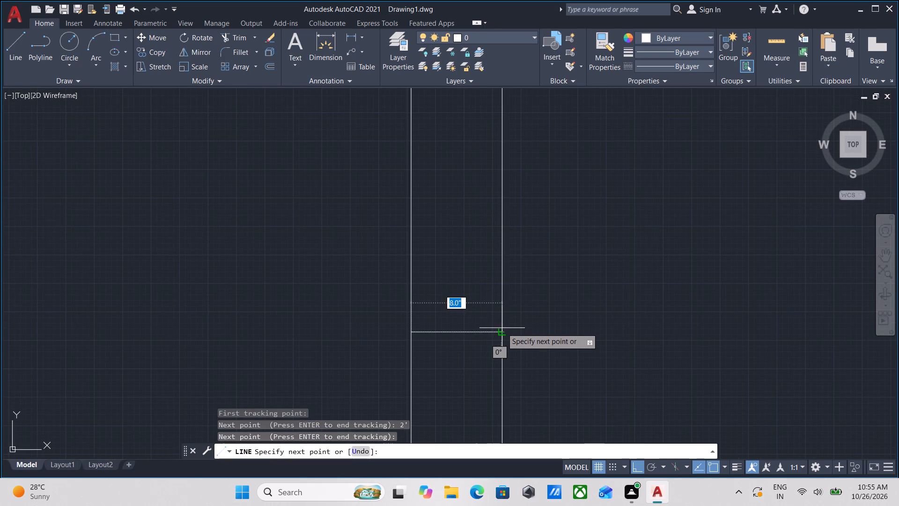
click(503, 331)
key(Escape)
Trim both partition lines between the new cross line and the top of the corner enclosure.
scroll(513, 328, down, 6)
middle_drag(633, 362, 600, 277)
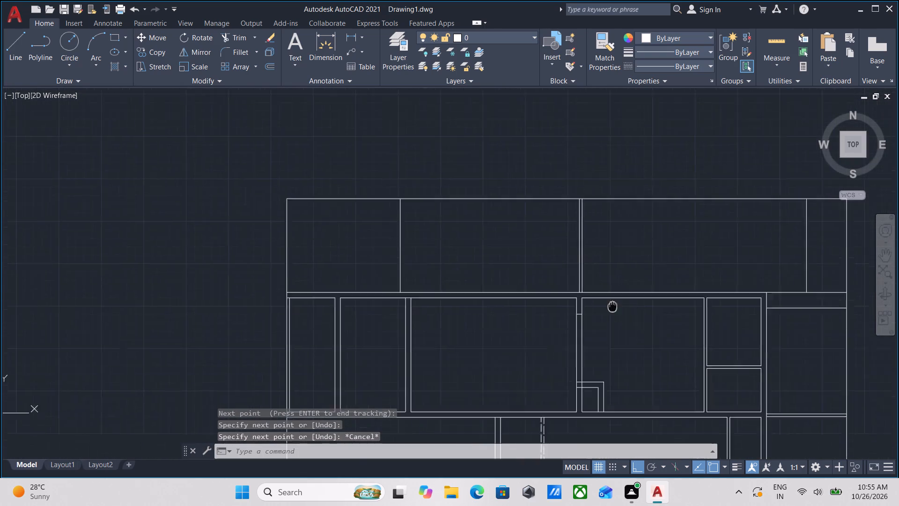
middle_drag(600, 277, 575, 202)
scroll(538, 230, up, 2)
middle_drag(545, 235, 539, 267)
text(tr)
key(Return)
click(550, 244)
click(427, 247)
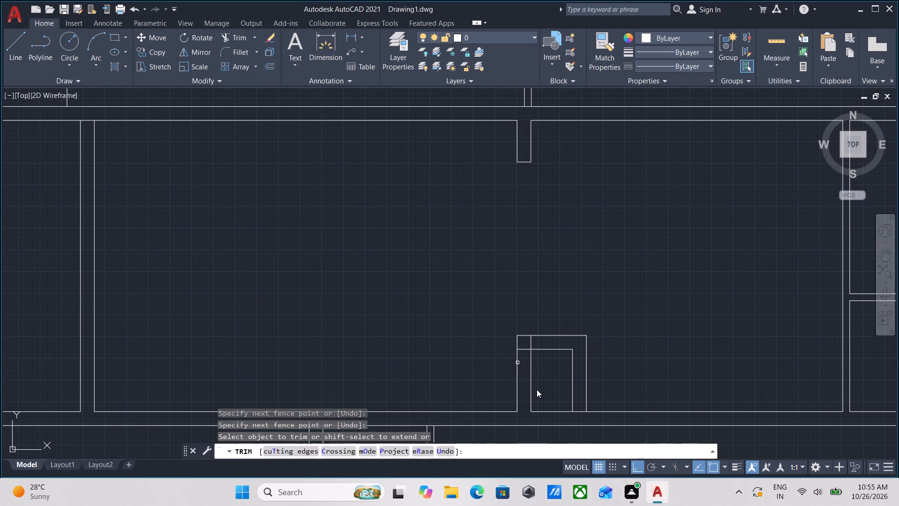
key(Escape)
Extend the room's south wall line west across the partition's base to the partition's west line.
scroll(542, 394, up, 1)
middle_drag(541, 393, 526, 348)
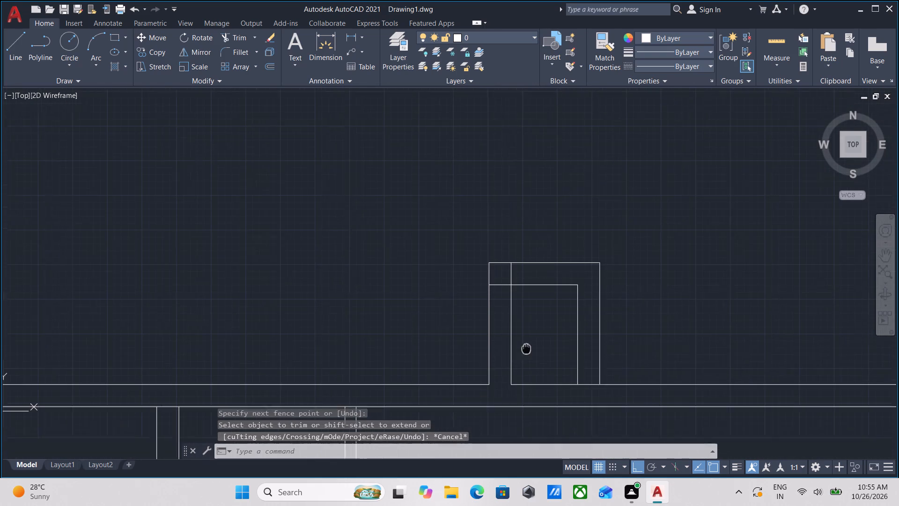
middle_drag(526, 348, 526, 347)
text(ex)
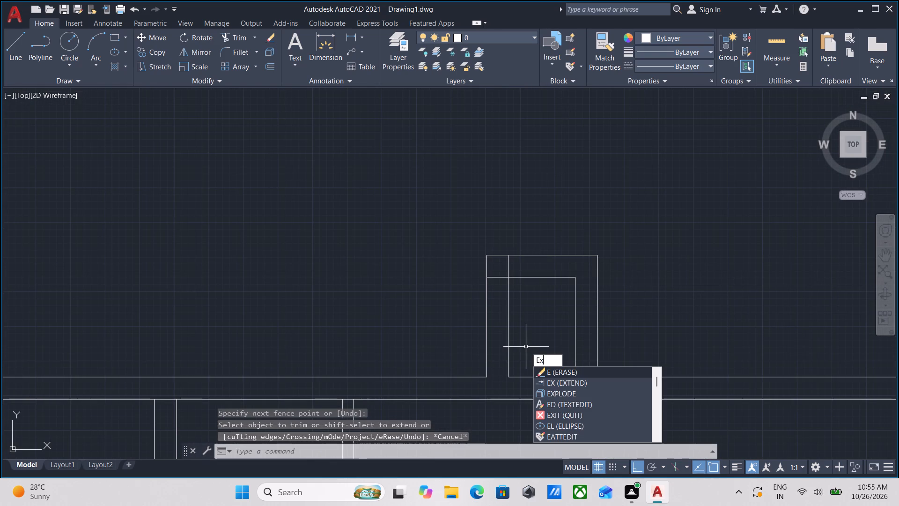
key(Return)
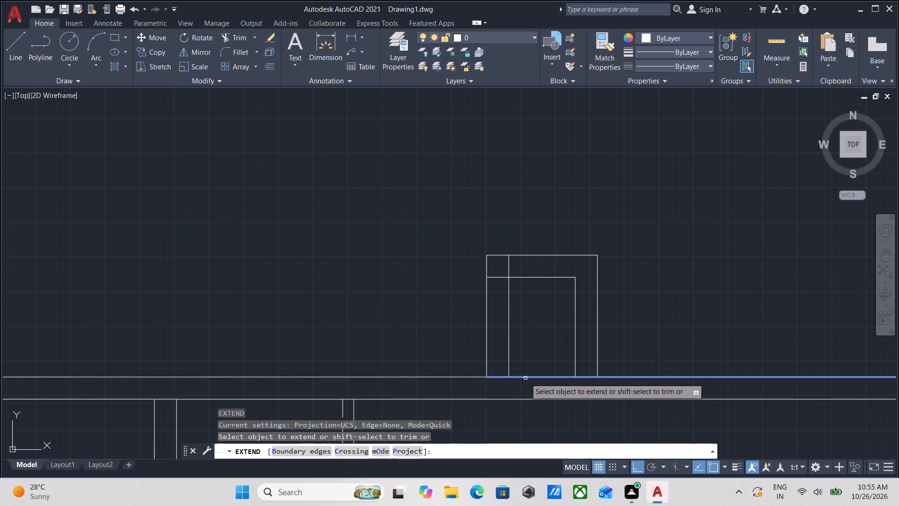
click(525, 378)
key(Escape)
Trim the leftover partition lines below the enclosure's inner horizontal line and the short piece between its two horizontal lines.
scroll(548, 348, down, 2)
middle_drag(548, 348, 527, 369)
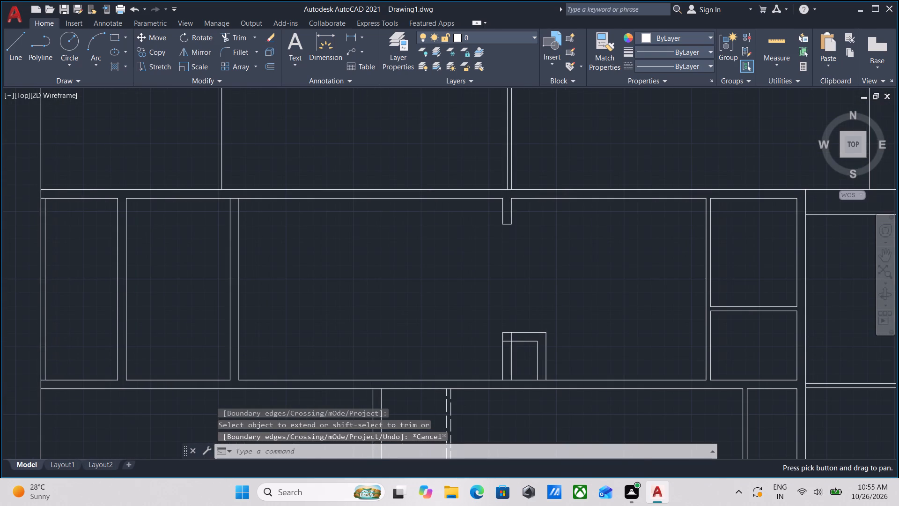
text(tr)
key(Return)
click(527, 369)
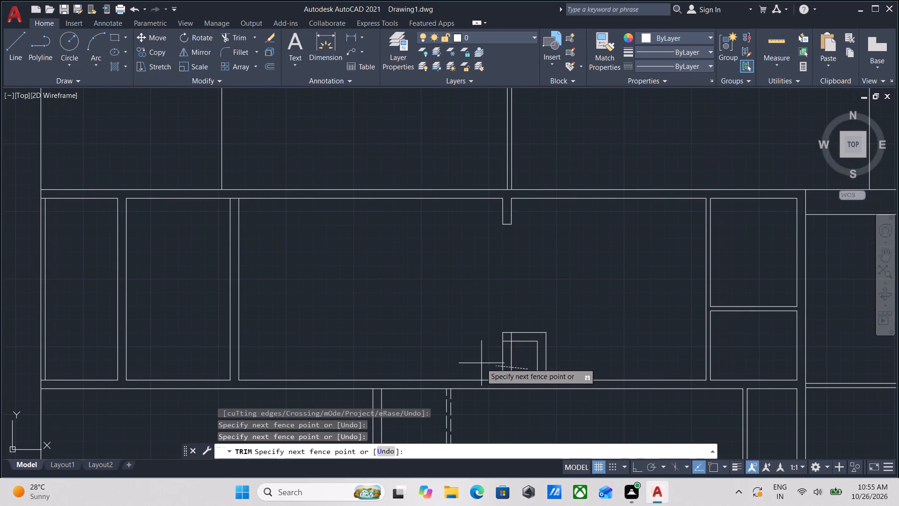
click(479, 363)
scroll(506, 337, up, 3)
click(507, 336)
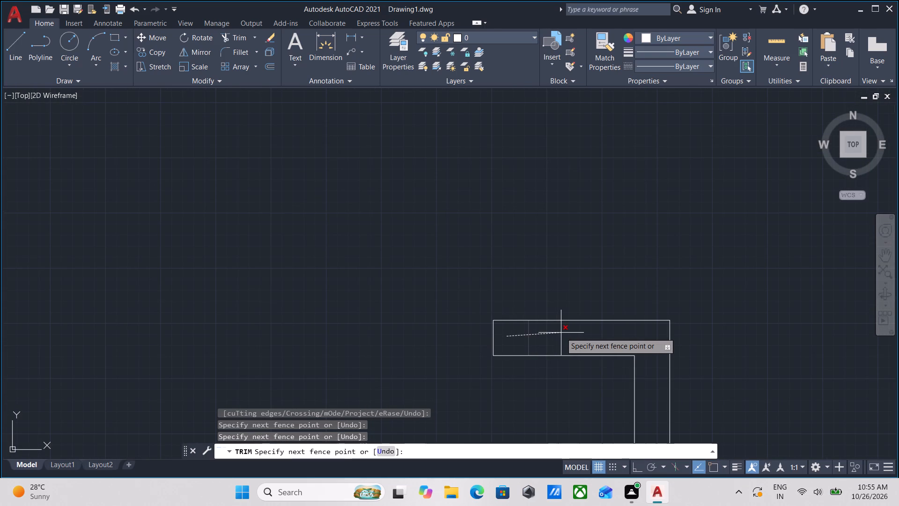
click(561, 333)
scroll(716, 365, down, 3)
middle_drag(720, 361, 450, 317)
scroll(564, 339, down, 1)
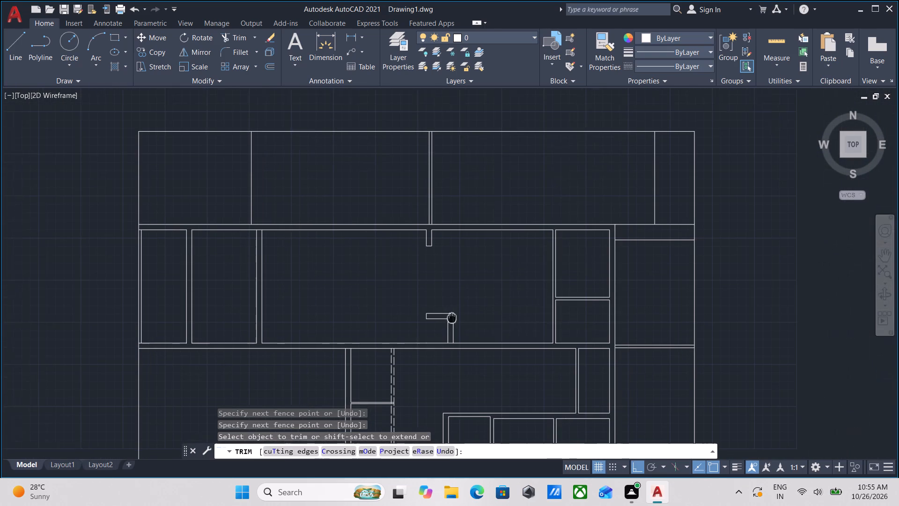
key(Escape)
Using the dashed ACAD linetype, draw a vertical line from the partition stub's southwest corner down to the enclosure wall's northwest corner.
middle_drag(464, 288, 445, 335)
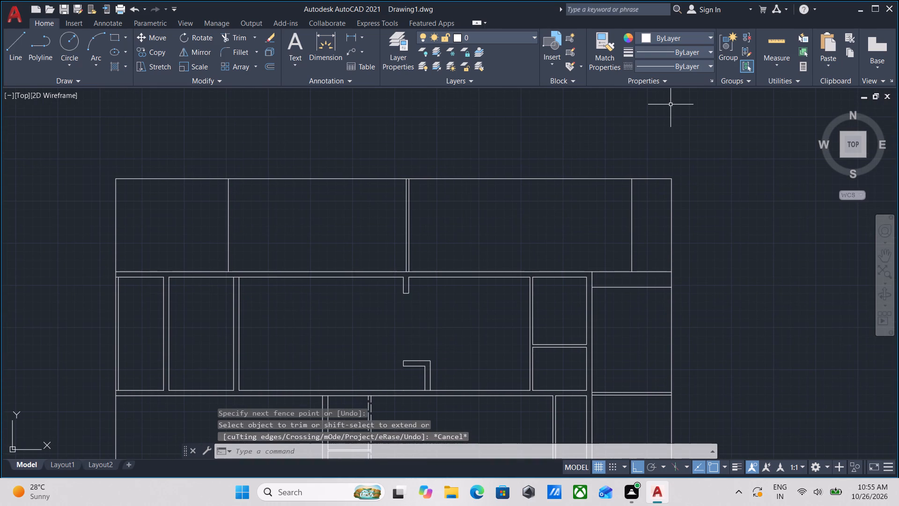
click(691, 68)
click(675, 109)
scroll(452, 343, up, 1)
middle_drag(443, 350, 488, 345)
key(l)
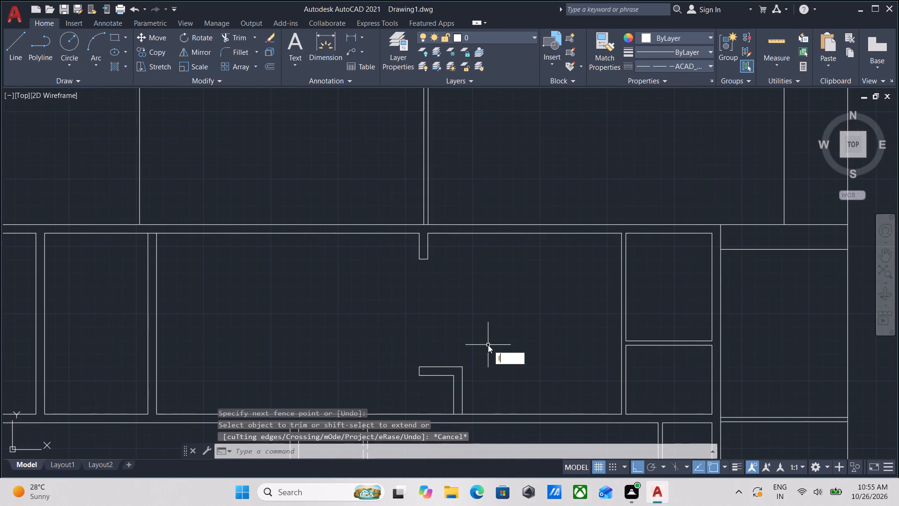
key(Return)
scroll(444, 365, up, 3)
scroll(399, 347, down, 3)
middle_drag(399, 347, 403, 400)
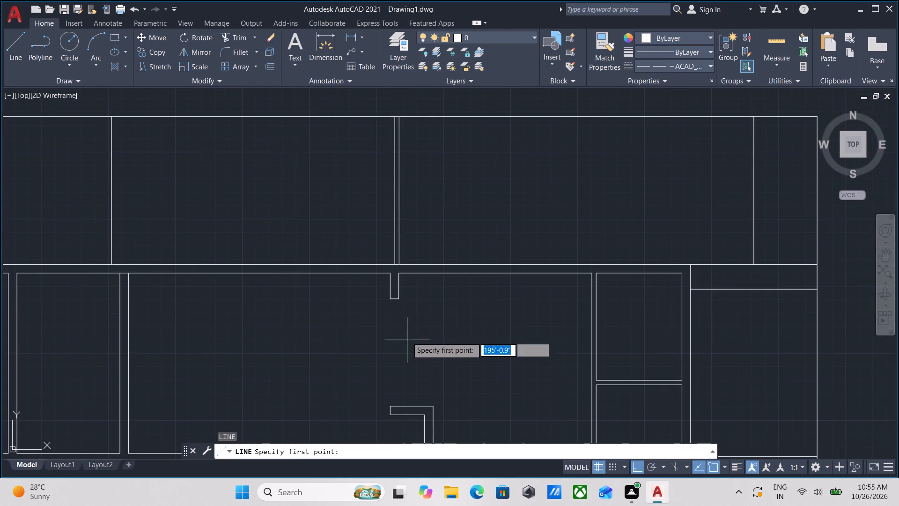
click(388, 300)
middle_drag(397, 391, 417, 305)
scroll(397, 391, up, 1)
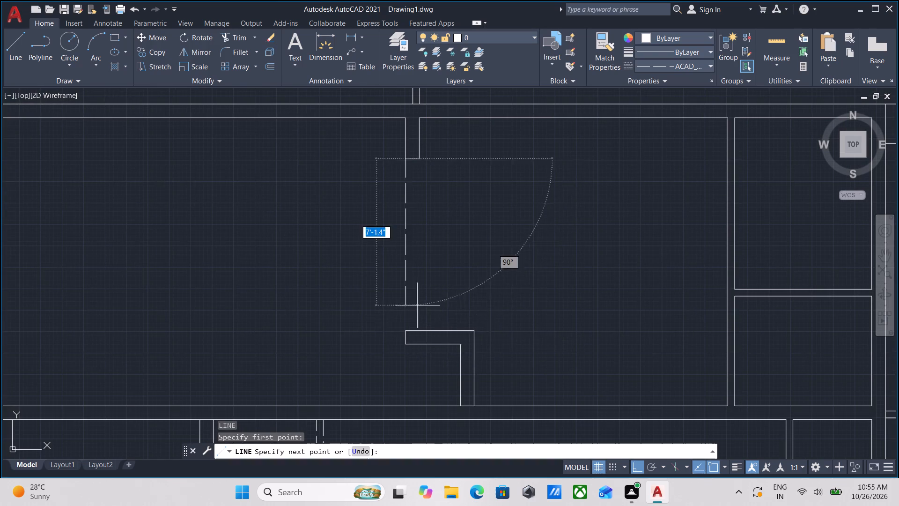
click(408, 329)
key(Escape)
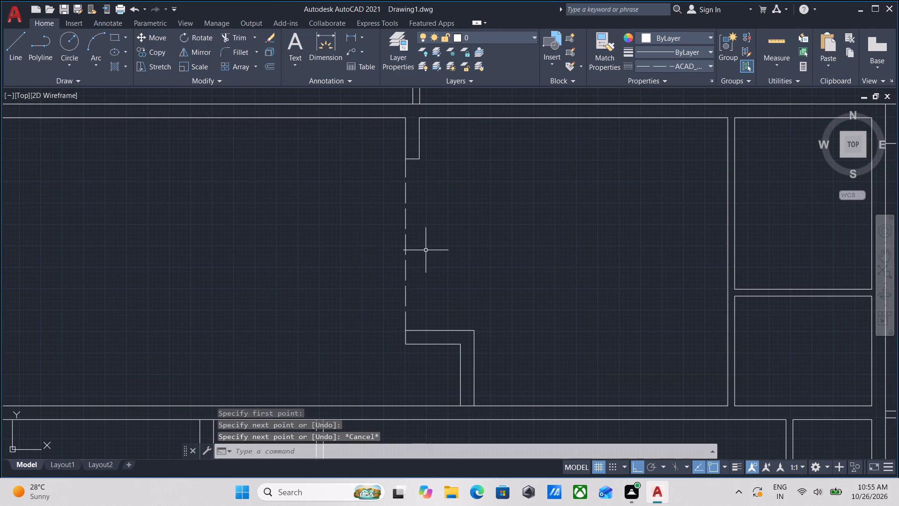
Offset the dashed opening line 8" east.
scroll(426, 250, up, 1)
click(425, 250)
click(353, 234)
middle_drag(353, 234, 356, 274)
key(o)
key(Return)
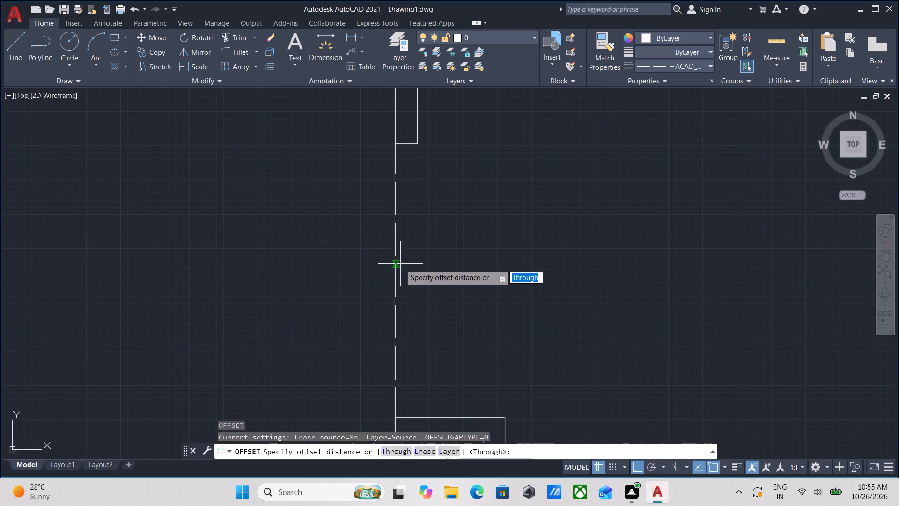
click(395, 292)
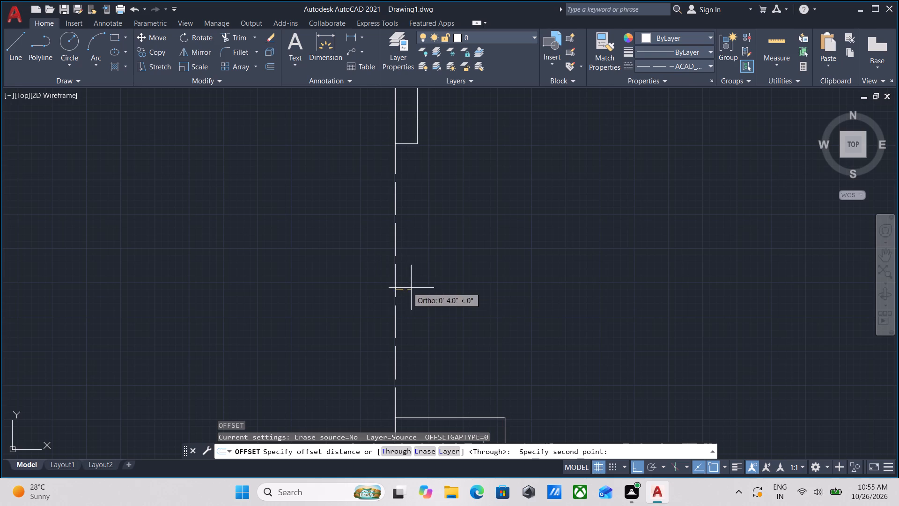
click(426, 292)
key(8)
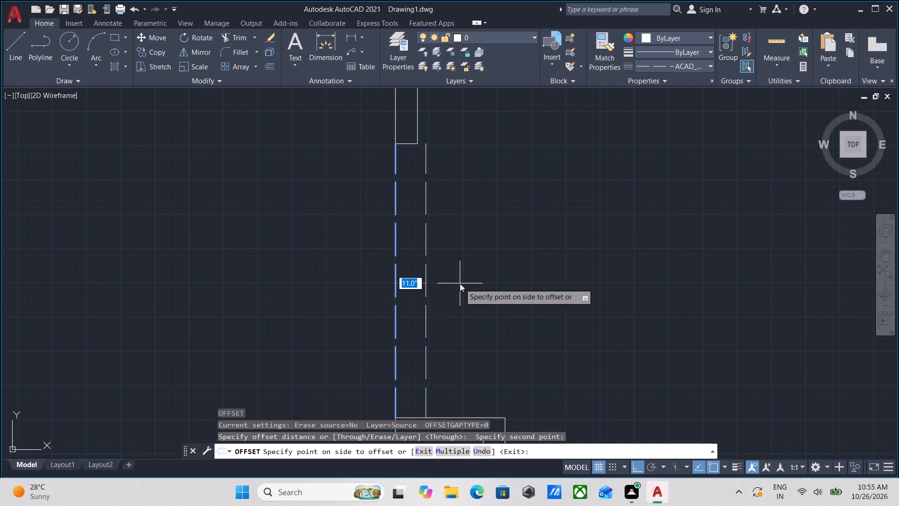
key(shift+quotedbl)
key(Return)
key(Escape)
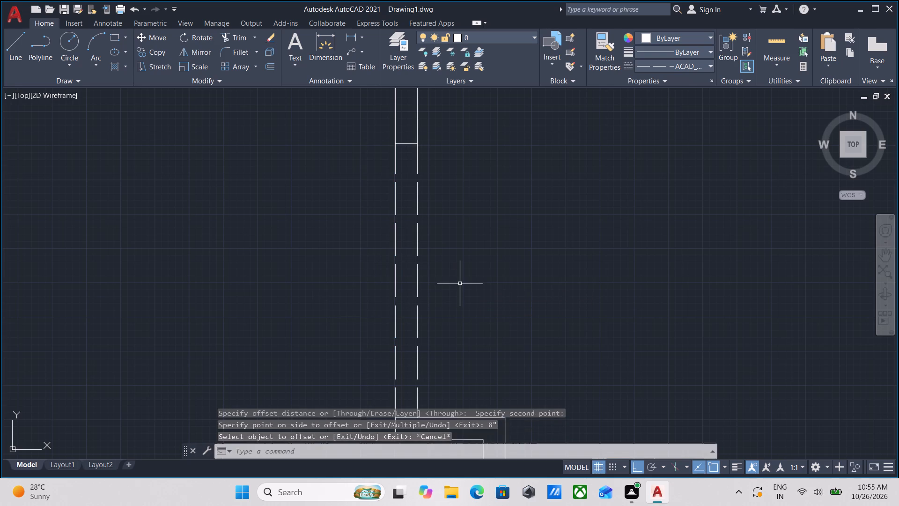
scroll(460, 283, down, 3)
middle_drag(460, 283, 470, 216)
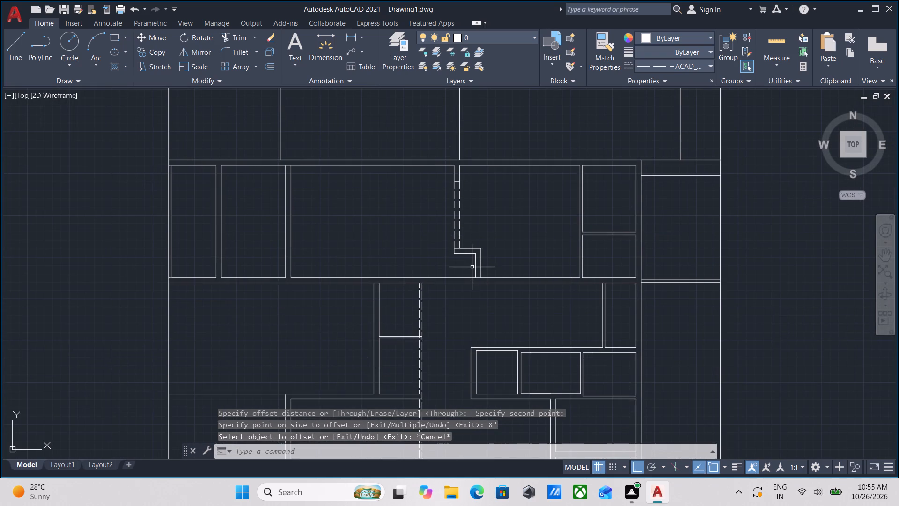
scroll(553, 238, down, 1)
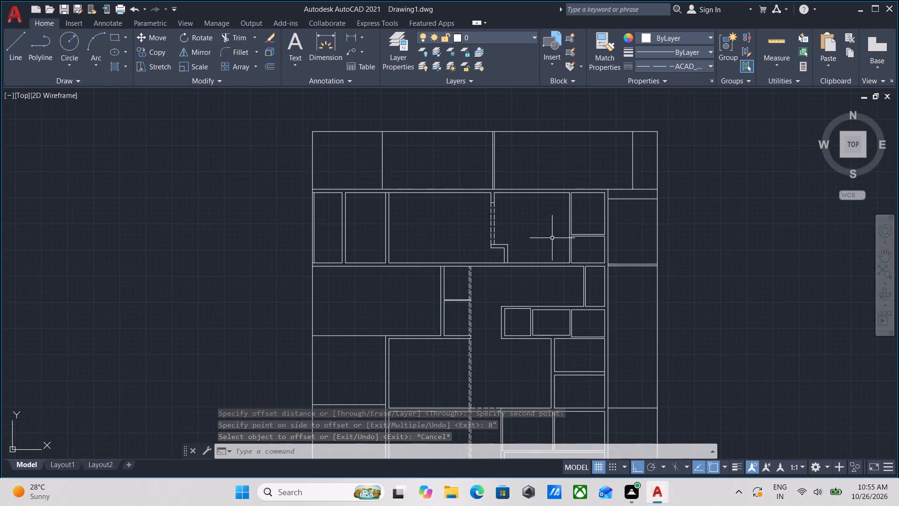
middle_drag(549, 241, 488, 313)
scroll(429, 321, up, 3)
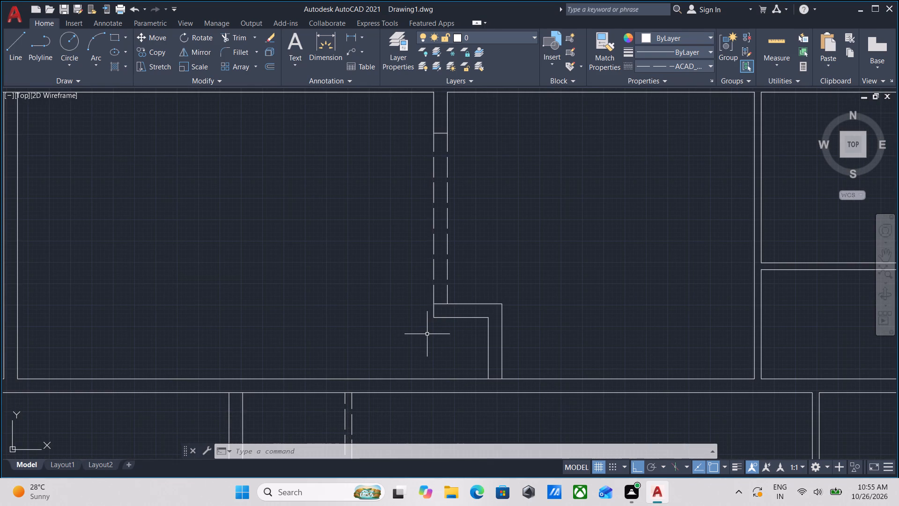
Draw a dashed vertical line from the enclosure's inner horizontal line's west end down to the room's south wall line.
key(l)
key(Return)
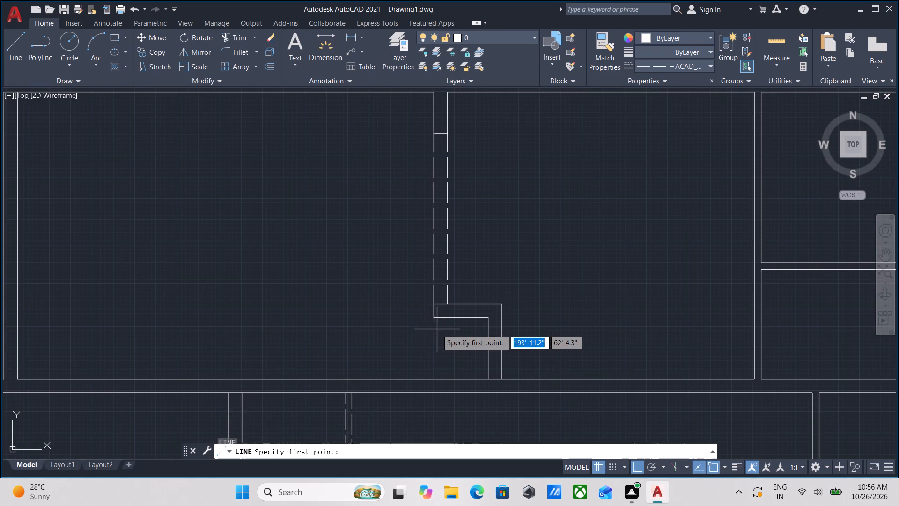
scroll(437, 329, up, 1)
click(431, 311)
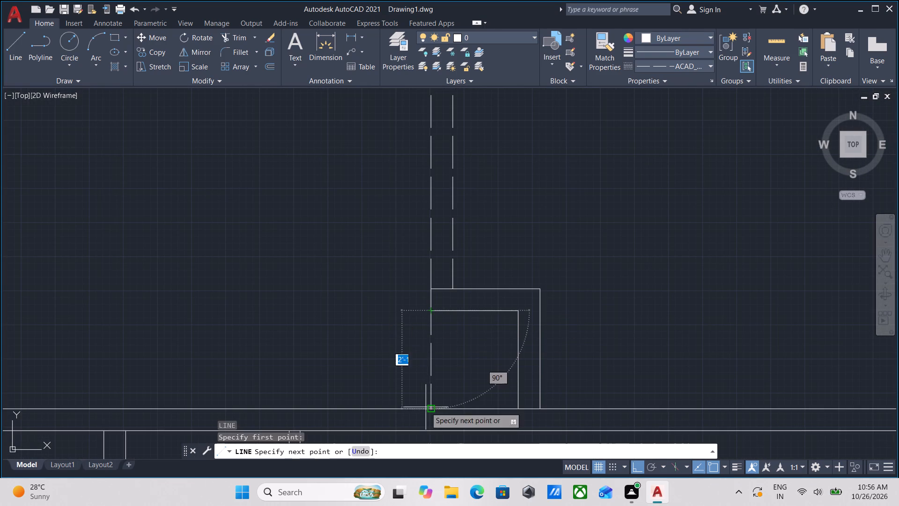
middle_drag(426, 407, 436, 343)
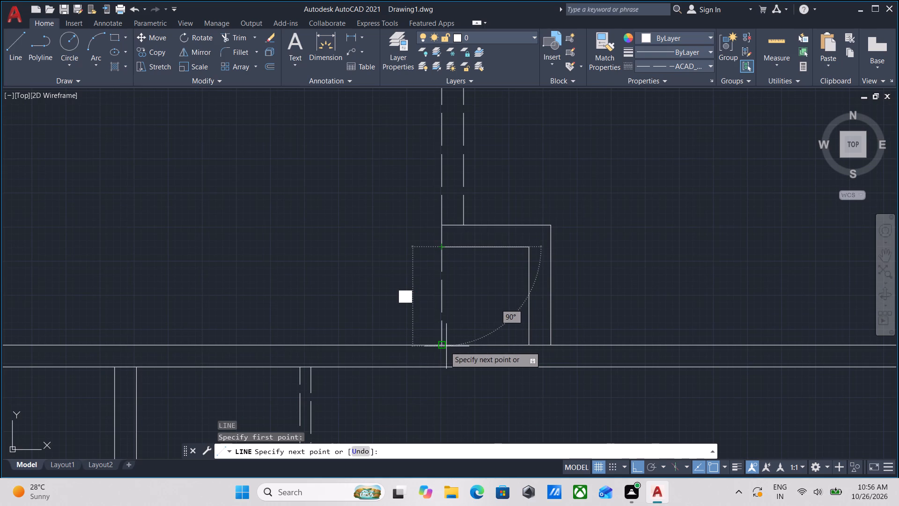
click(440, 345)
key(Escape)
Examine the floor plan's northern rooms, the eastern small rooms and the space south of them for remaining walls.
scroll(477, 300, down, 3)
middle_drag(477, 300, 470, 341)
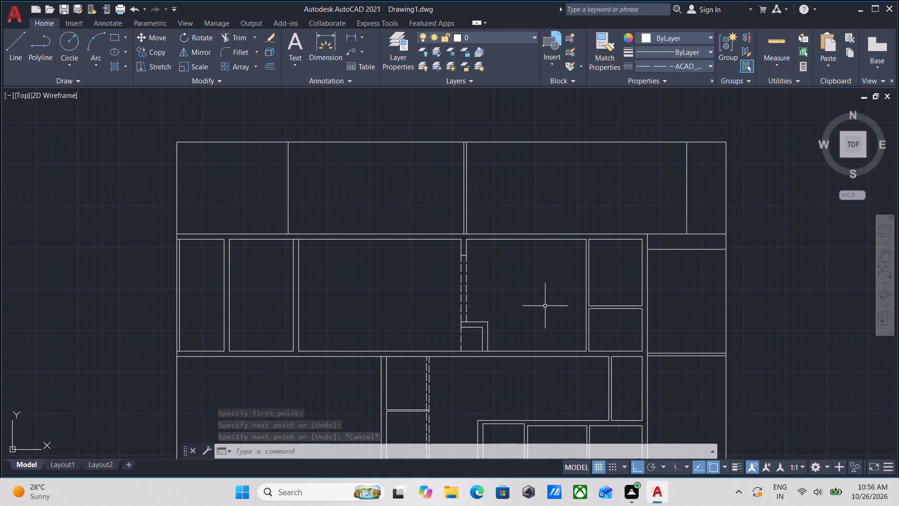
scroll(550, 303, down, 2)
middle_drag(550, 303, 506, 350)
scroll(502, 352, up, 2)
scroll(479, 351, down, 3)
middle_drag(479, 351, 493, 321)
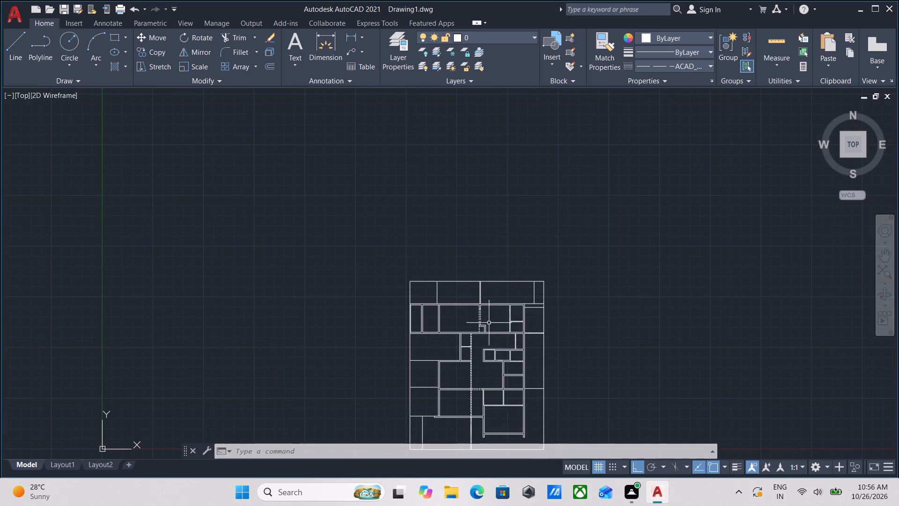
scroll(413, 332, up, 4)
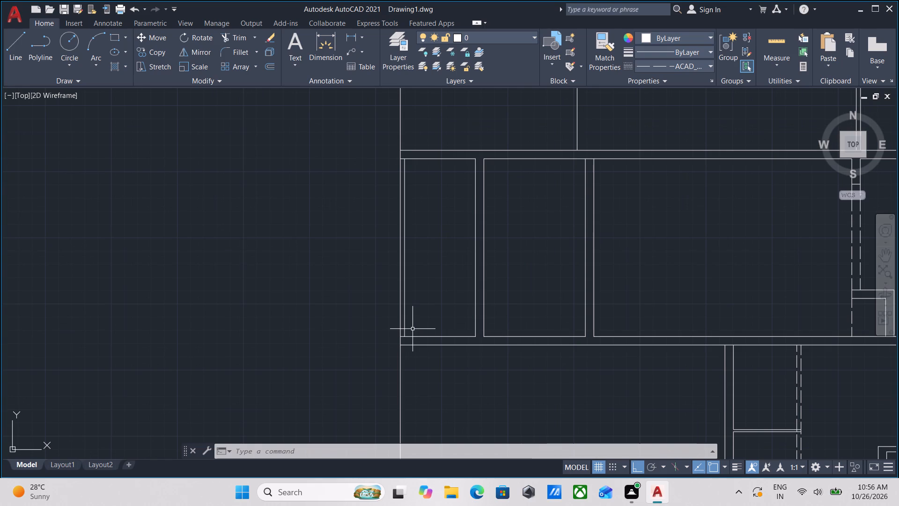
scroll(579, 149, down, 4)
middle_drag(633, 192, 413, 199)
scroll(471, 183, up, 4)
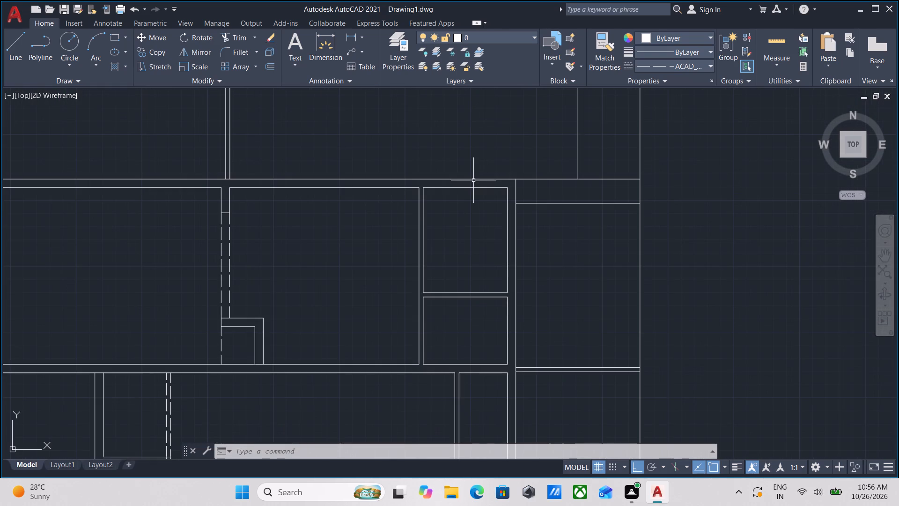
scroll(473, 180, down, 1)
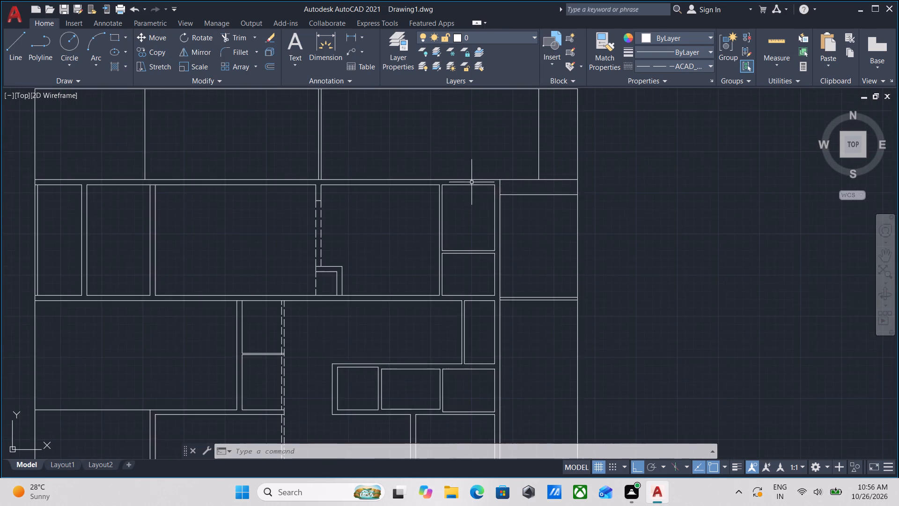
scroll(474, 215, up, 2)
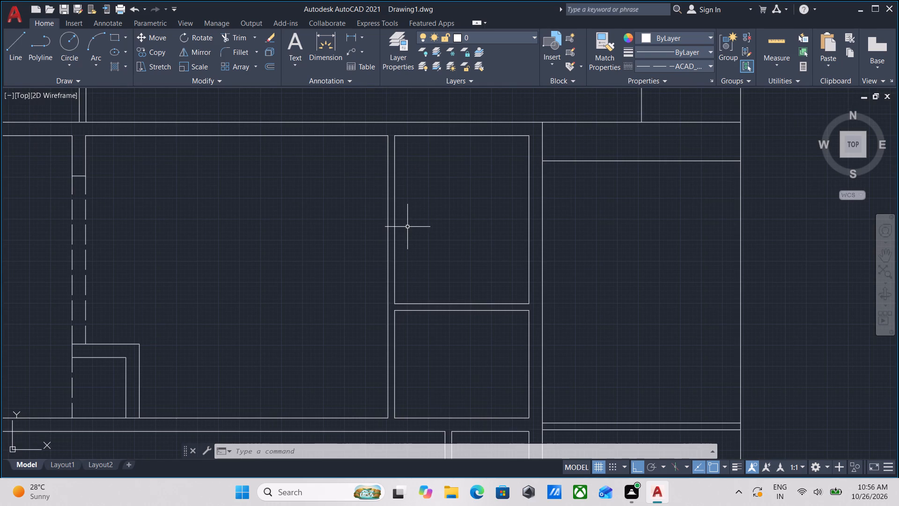
scroll(434, 213, down, 4)
scroll(435, 213, up, 2)
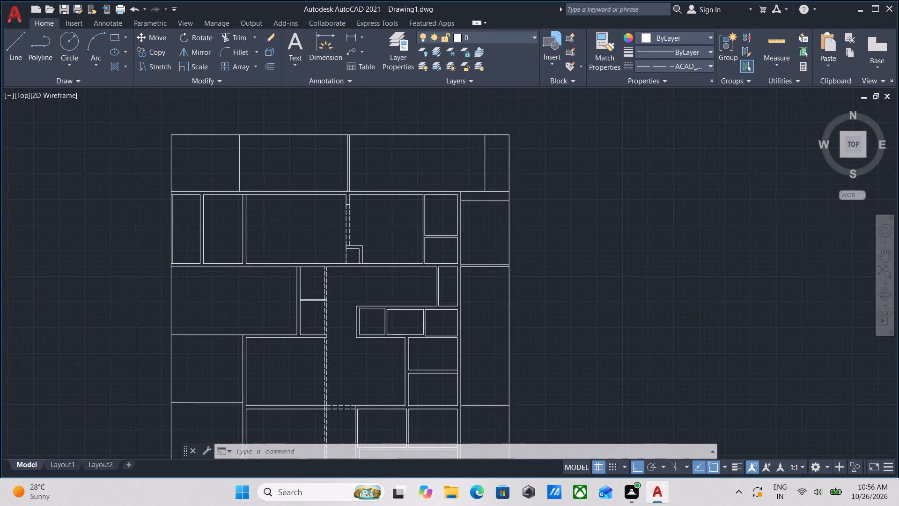
scroll(495, 201, down, 1)
middle_drag(495, 201, 454, 242)
scroll(411, 276, up, 4)
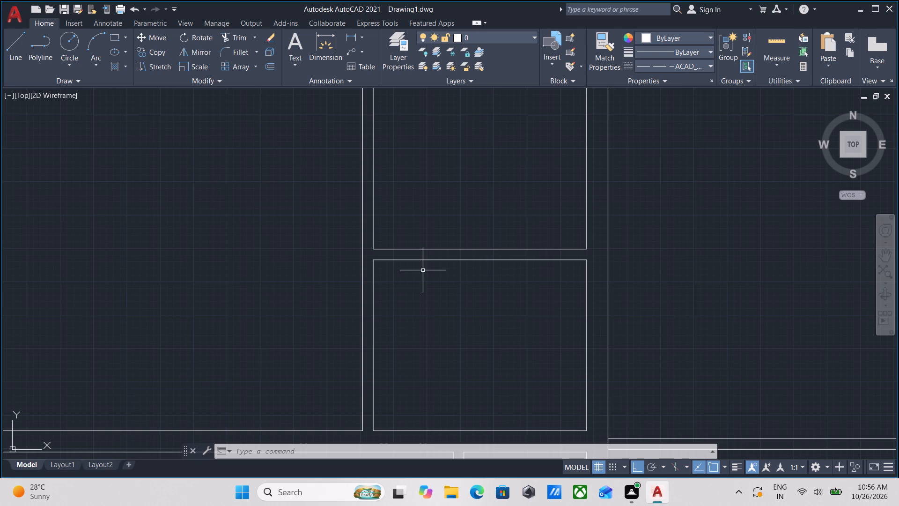
scroll(425, 268, down, 3)
middle_drag(419, 348, 428, 336)
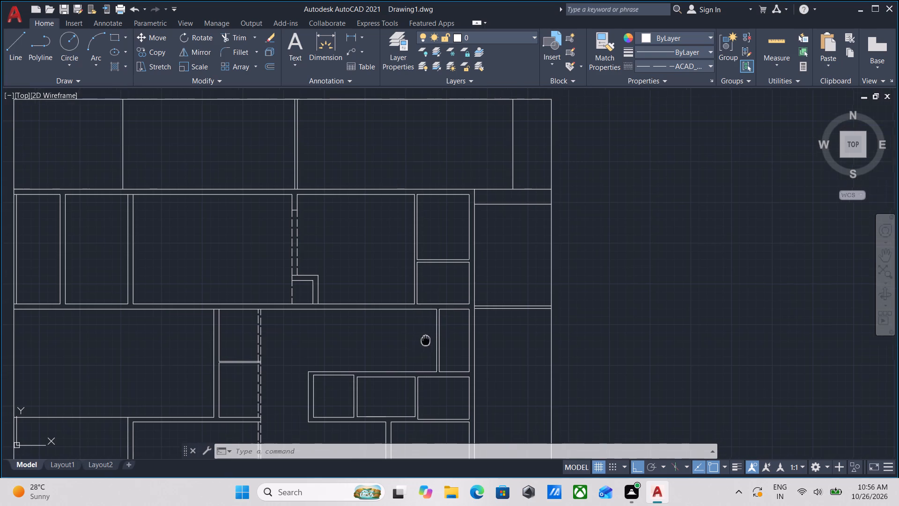
middle_drag(428, 336, 496, 249)
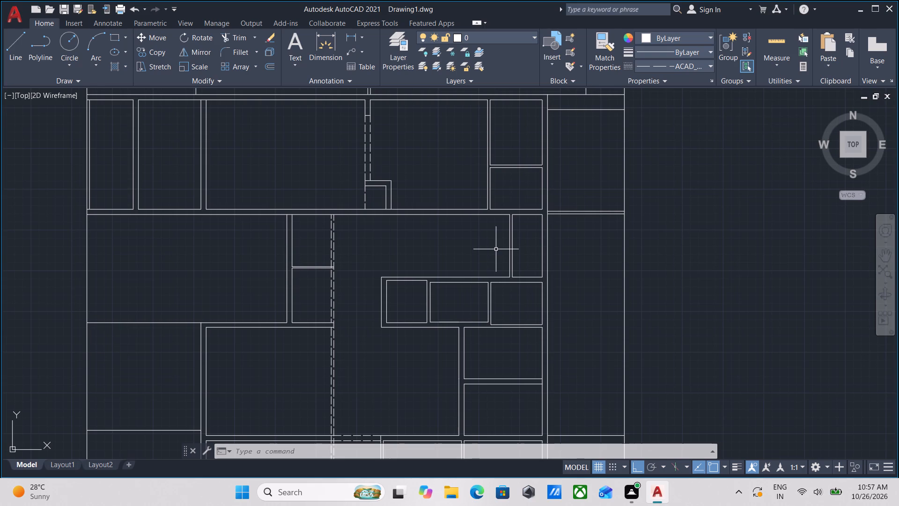
scroll(511, 279, up, 1)
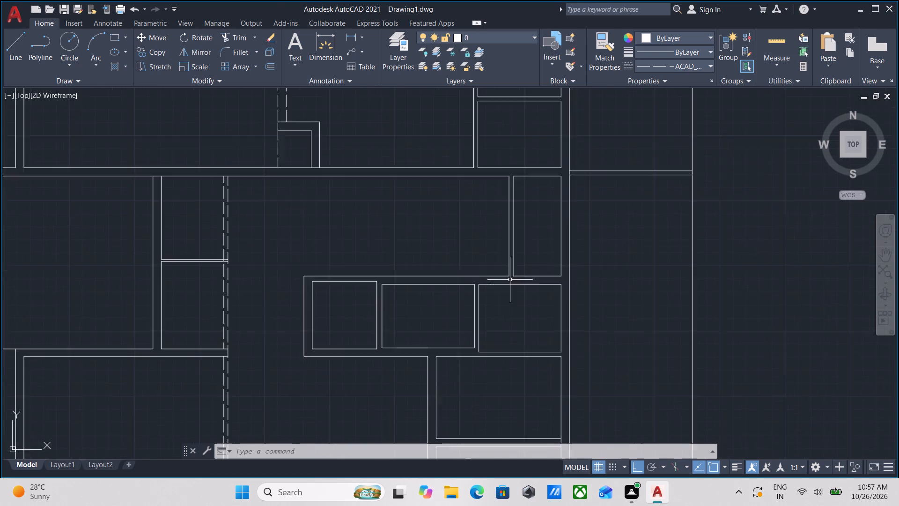
scroll(509, 280, up, 1)
scroll(483, 238, down, 2)
middle_drag(483, 238, 468, 279)
scroll(468, 279, up, 2)
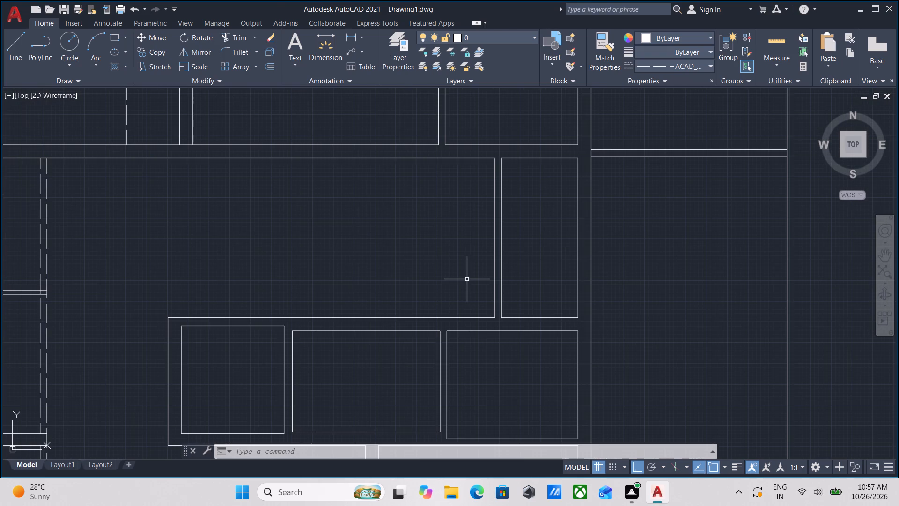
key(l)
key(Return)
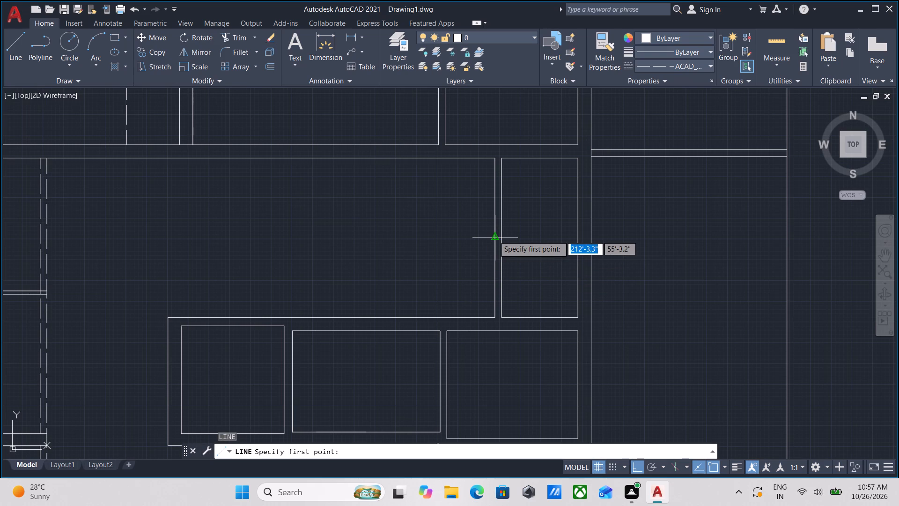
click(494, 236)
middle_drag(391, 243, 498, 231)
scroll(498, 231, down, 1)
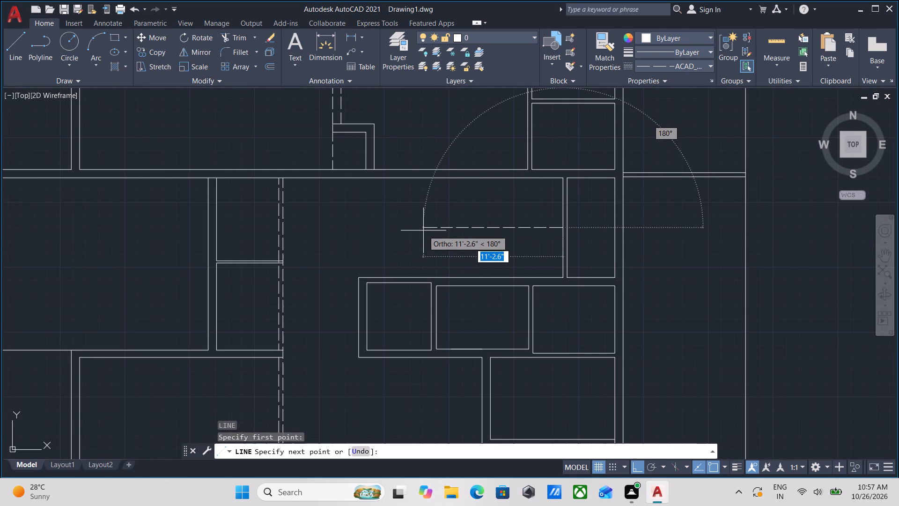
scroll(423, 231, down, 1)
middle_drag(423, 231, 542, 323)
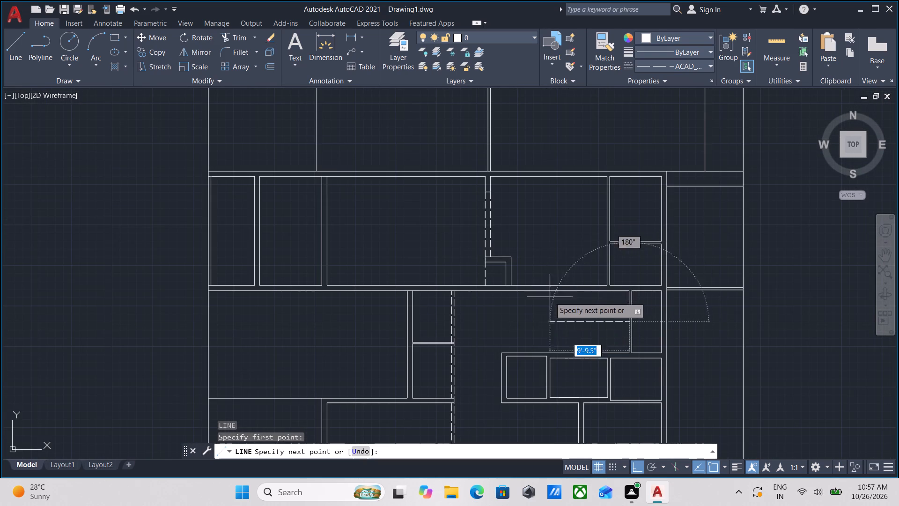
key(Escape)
With the linetype set to ByLayer, draw a horizontal line about 15' west from the midpoint of the narrow eastern room's west partition.
click(685, 67)
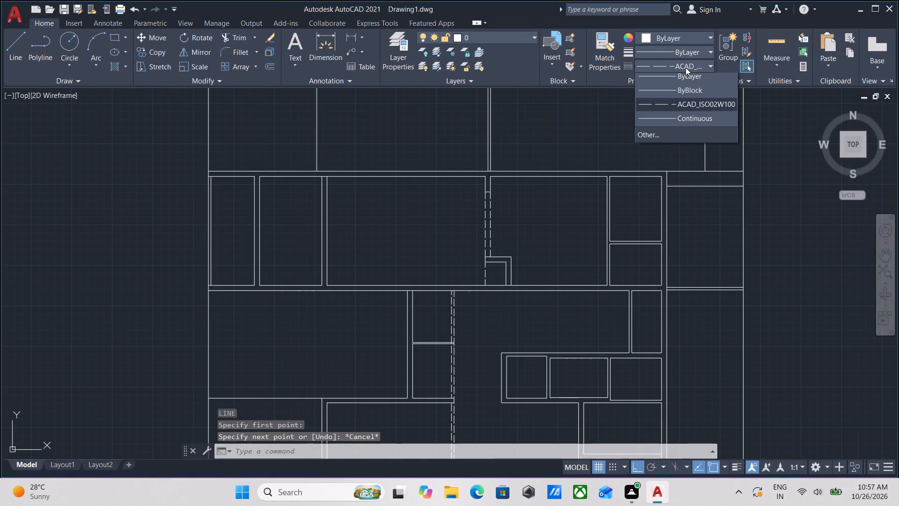
click(683, 80)
scroll(609, 290, up, 2)
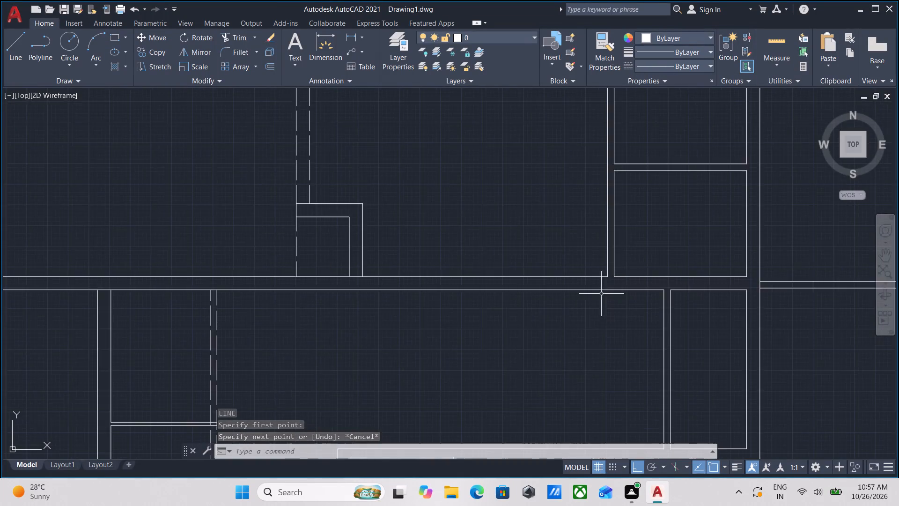
scroll(597, 292, down, 2)
middle_drag(591, 286, 495, 196)
key(l)
key(Return)
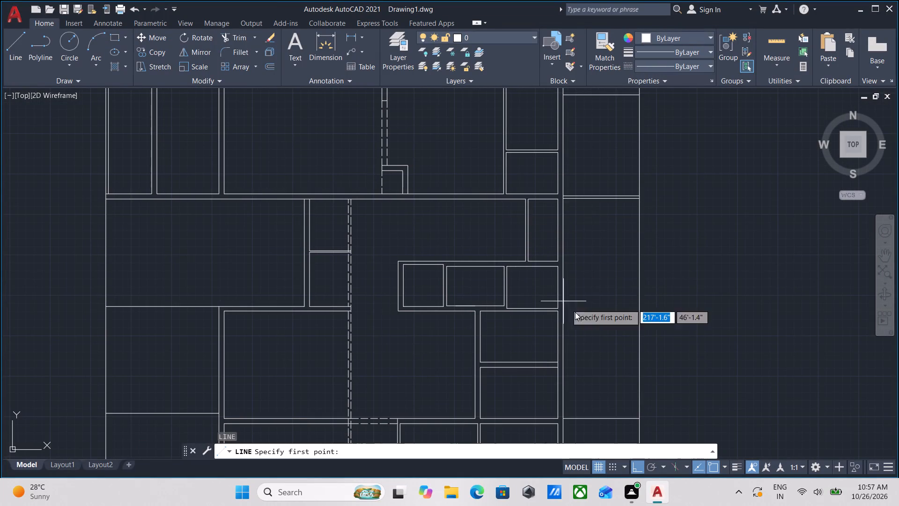
scroll(519, 229, up, 2)
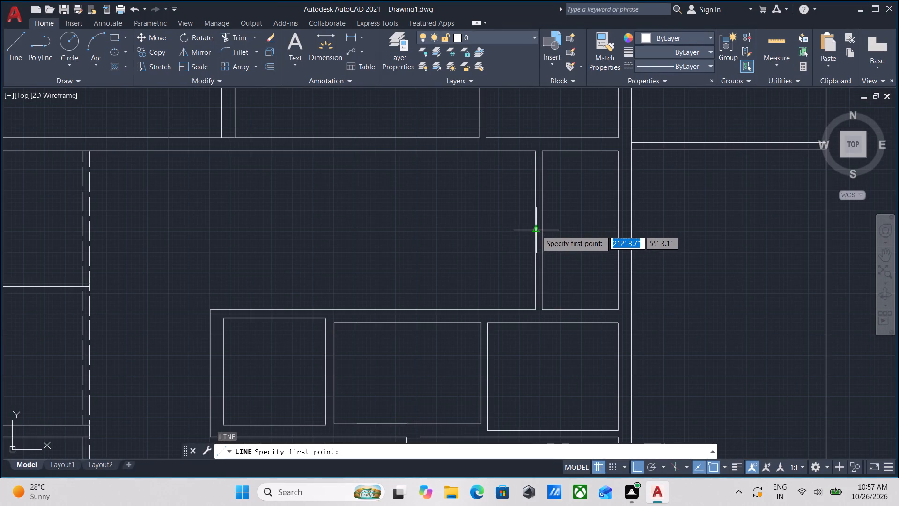
click(536, 230)
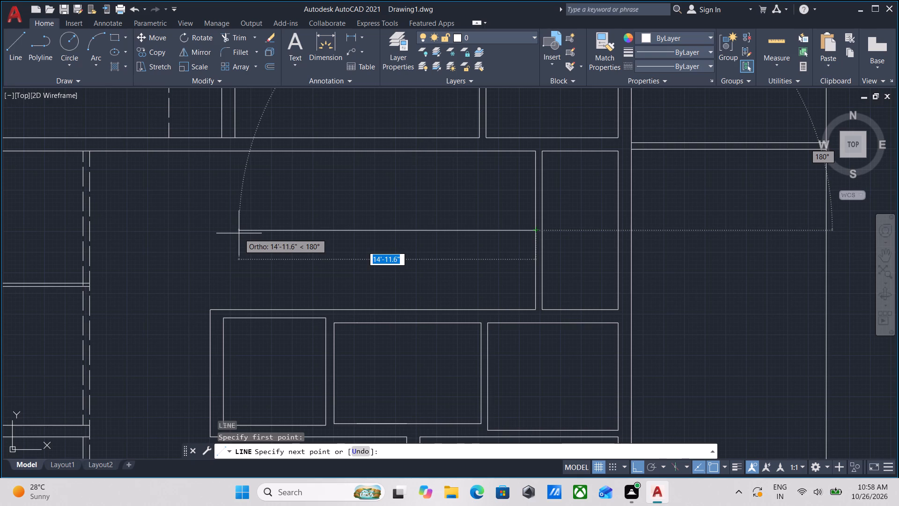
click(239, 233)
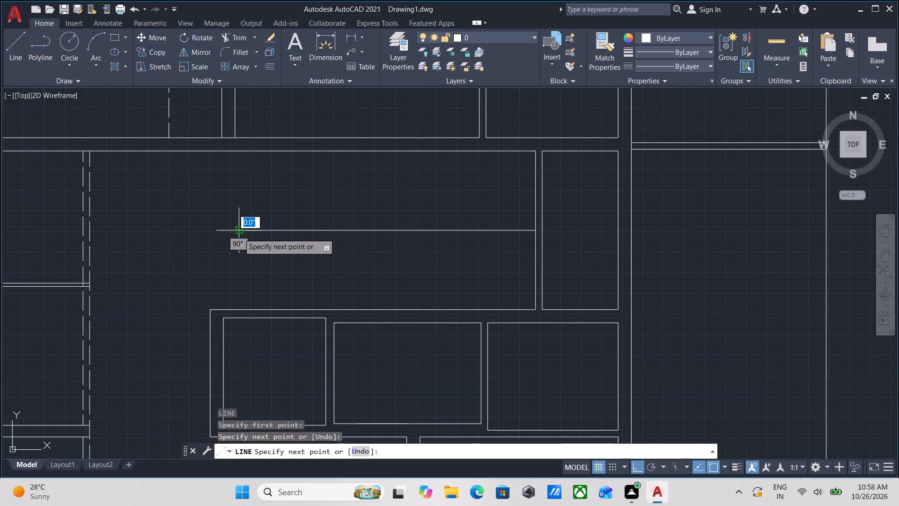
scroll(232, 159, up, 1)
middle_drag(232, 159, 266, 234)
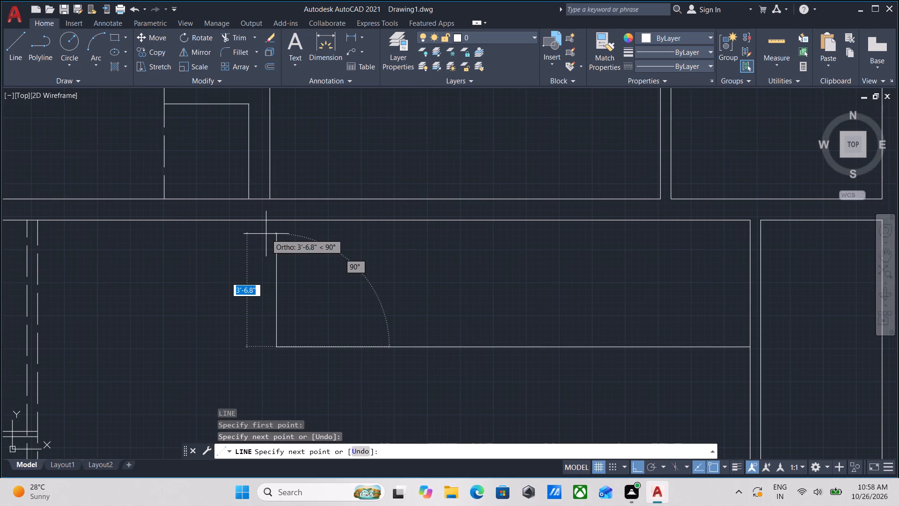
key(Escape)
scroll(391, 324, down, 2)
middle_drag(396, 328, 232, 292)
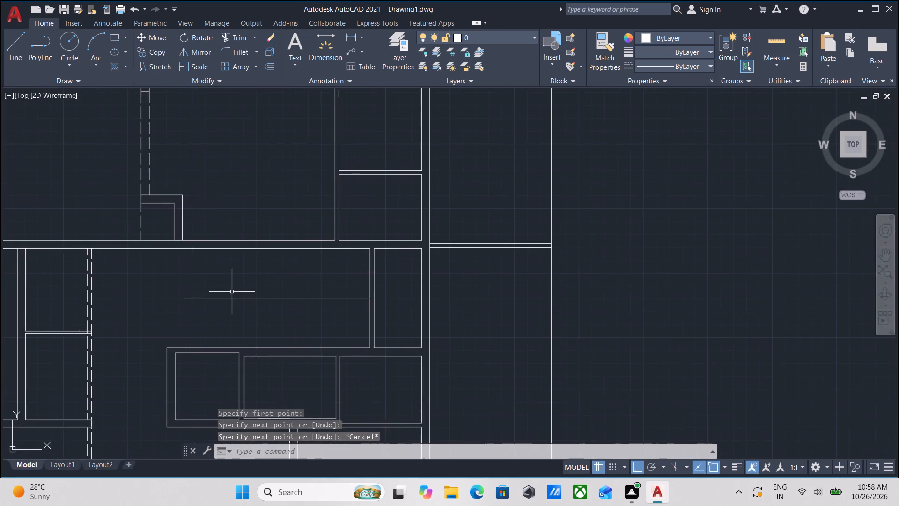
Offset the horizontal line west of the narrow eastern room 2" to the north and 2" to the south.
scroll(235, 295, up, 2)
drag(264, 315, 249, 296)
click(146, 244)
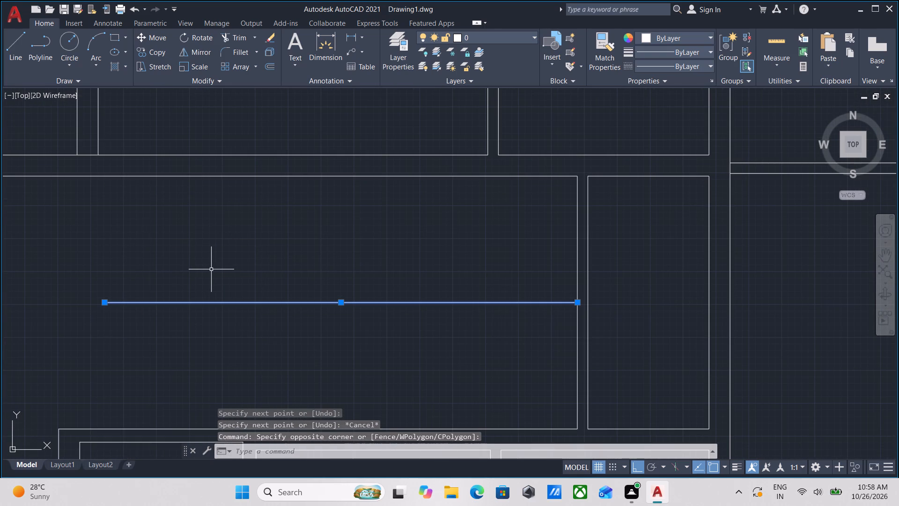
key(o)
key(Return)
scroll(345, 304, up, 1)
click(345, 304)
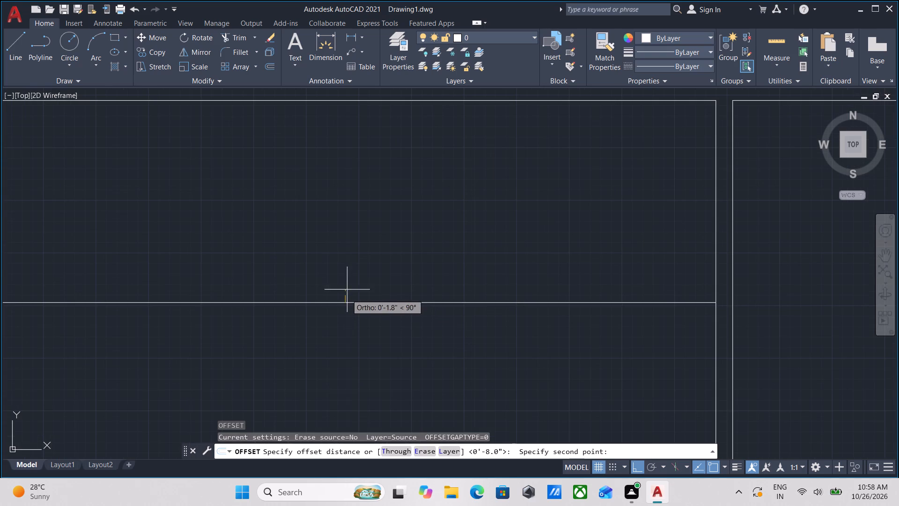
click(346, 278)
key(2)
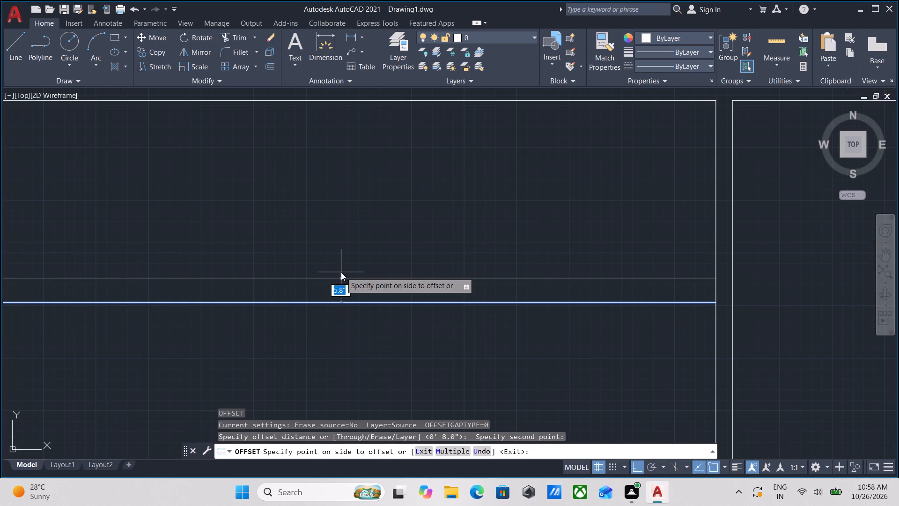
key(shift+quotedbl)
key(Return)
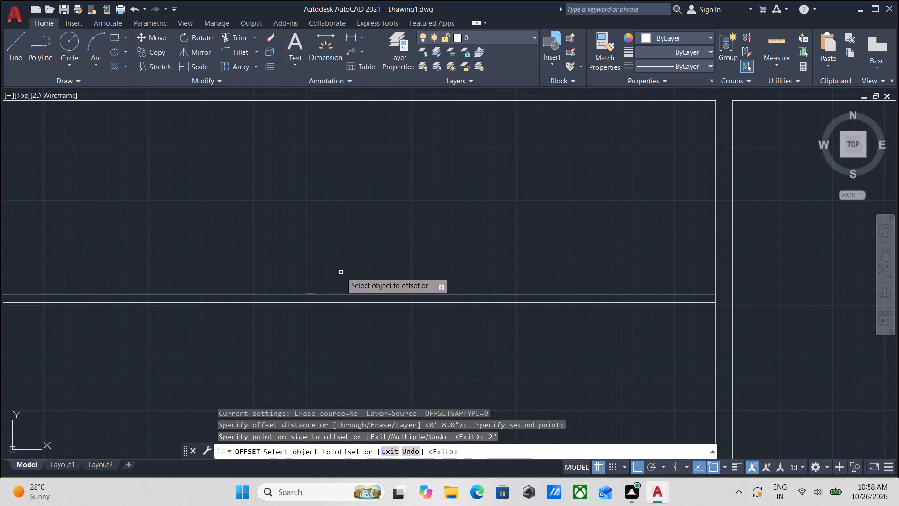
click(353, 303)
key(2)
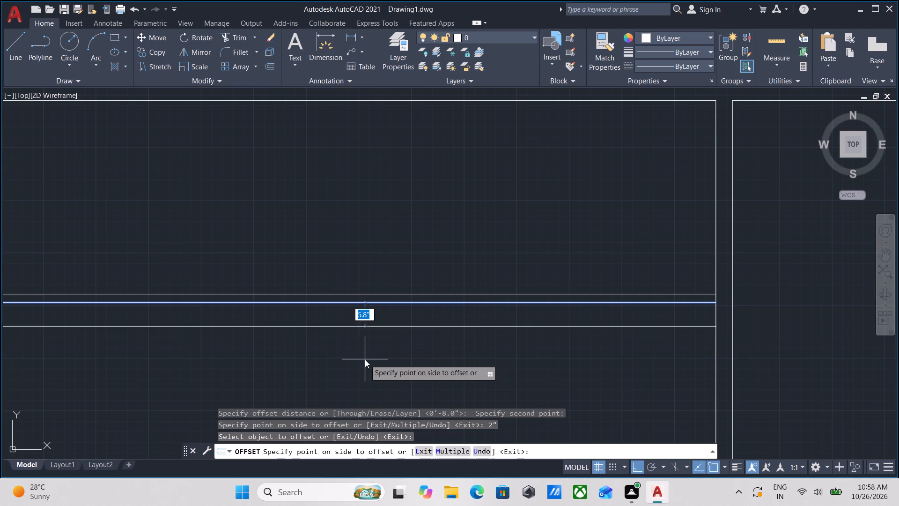
key(shift+quotedbl)
key(Return)
key(Escape)
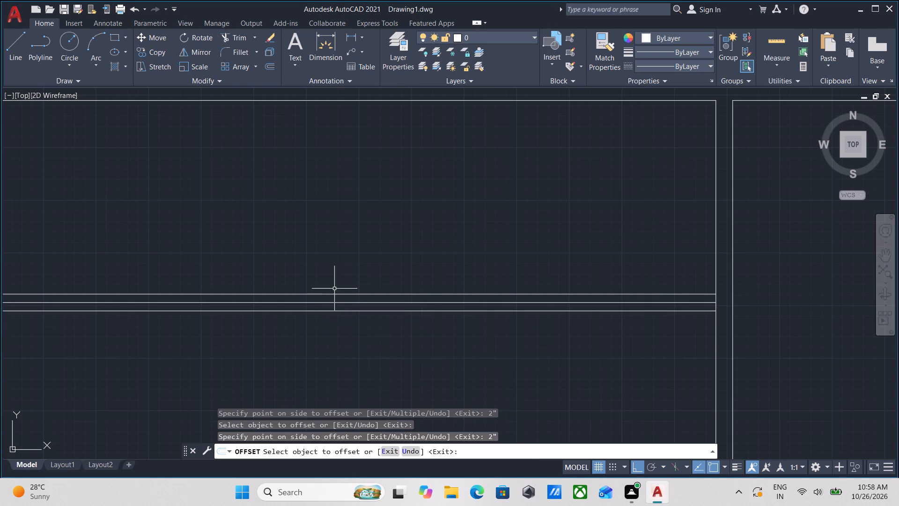
Erase the original middle line between the two offset horizontal lines.
scroll(337, 287, up, 2)
click(380, 336)
click(361, 312)
right_click(361, 312)
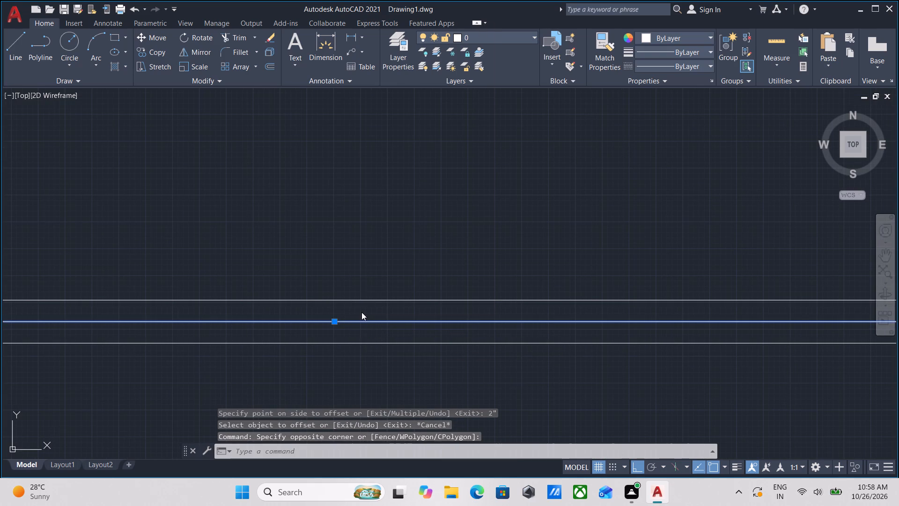
click(432, 95)
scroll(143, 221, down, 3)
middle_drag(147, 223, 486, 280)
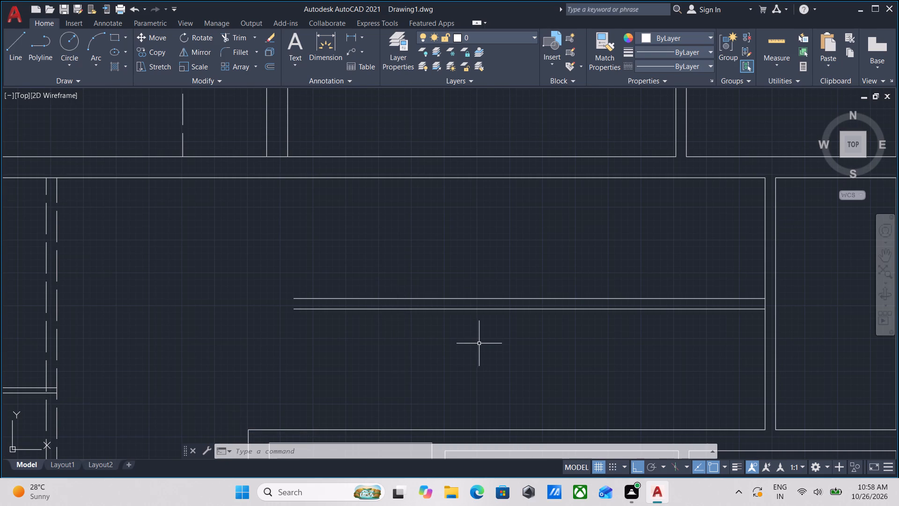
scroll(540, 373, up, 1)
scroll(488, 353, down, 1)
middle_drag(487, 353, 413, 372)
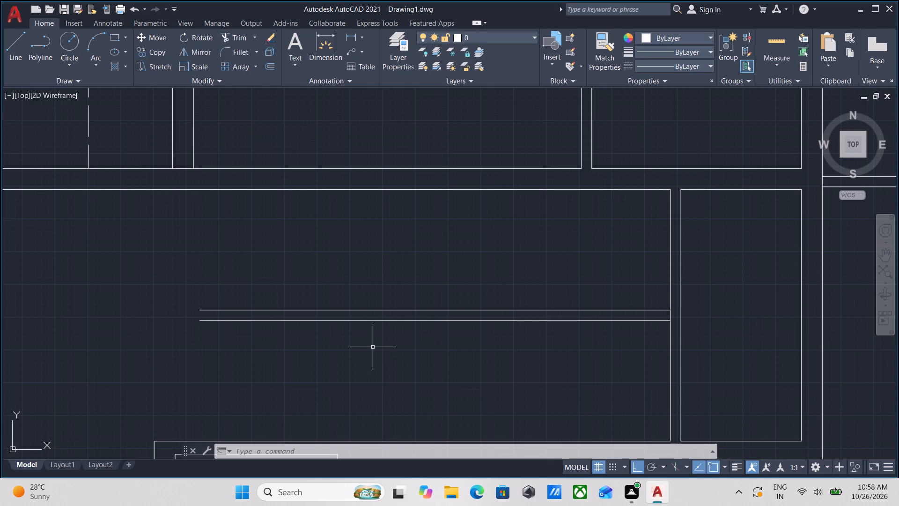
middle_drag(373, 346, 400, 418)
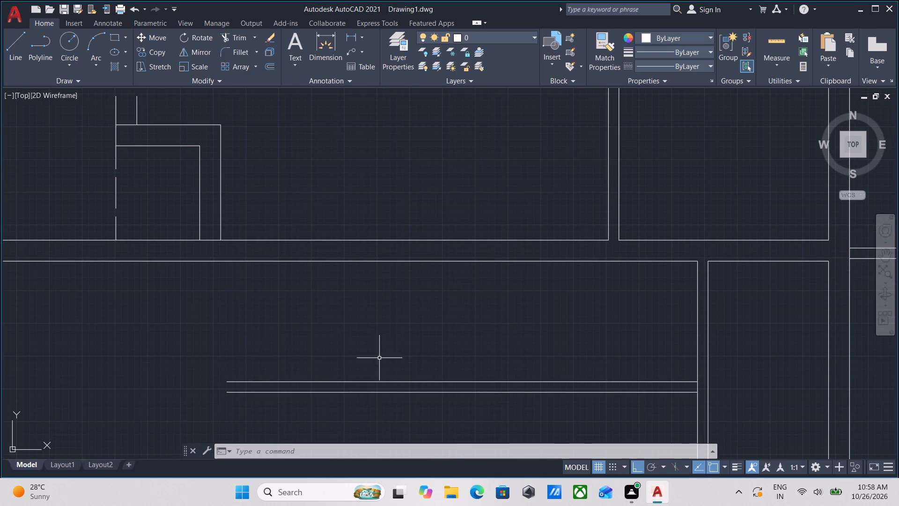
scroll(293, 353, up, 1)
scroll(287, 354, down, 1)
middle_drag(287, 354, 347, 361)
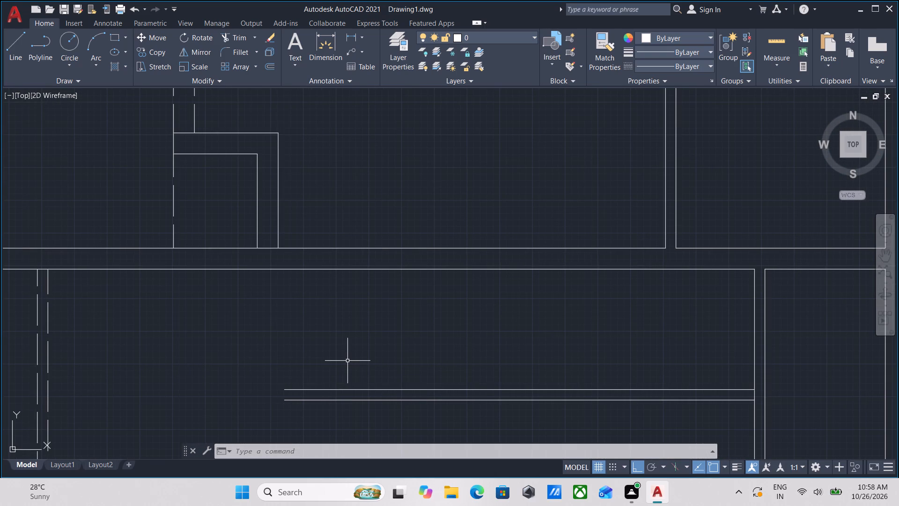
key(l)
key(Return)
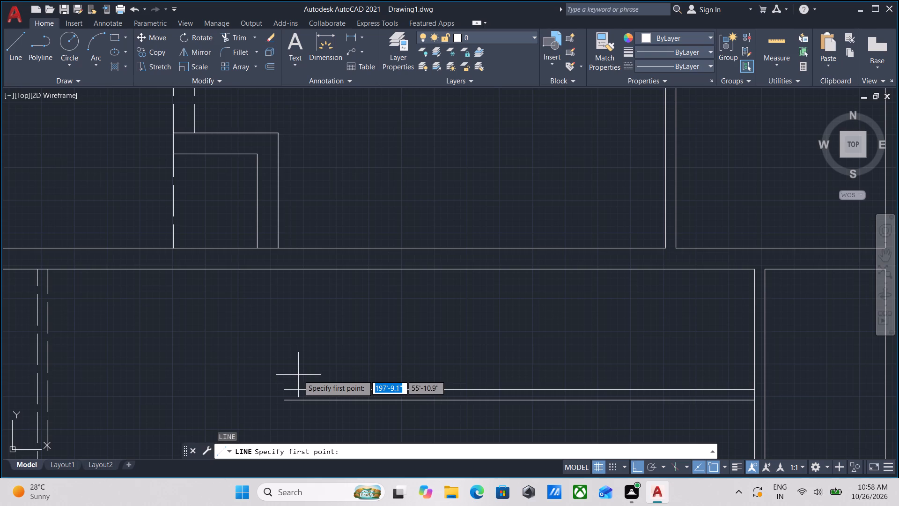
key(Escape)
Offset the upper horizontal line 2" north and the lower one 2" south, giving four parallel lines.
middle_drag(507, 423, 383, 409)
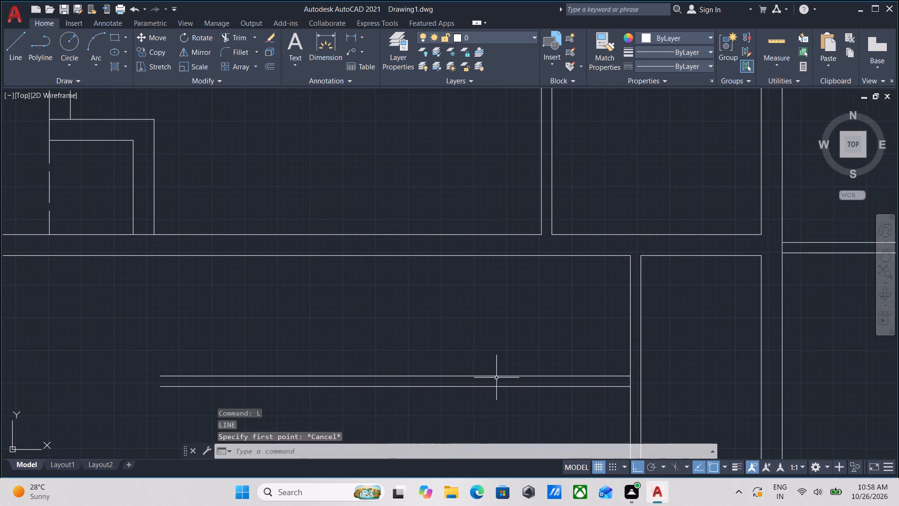
scroll(499, 378, up, 2)
scroll(573, 391, down, 2)
middle_drag(573, 391, 452, 390)
scroll(564, 385, up, 3)
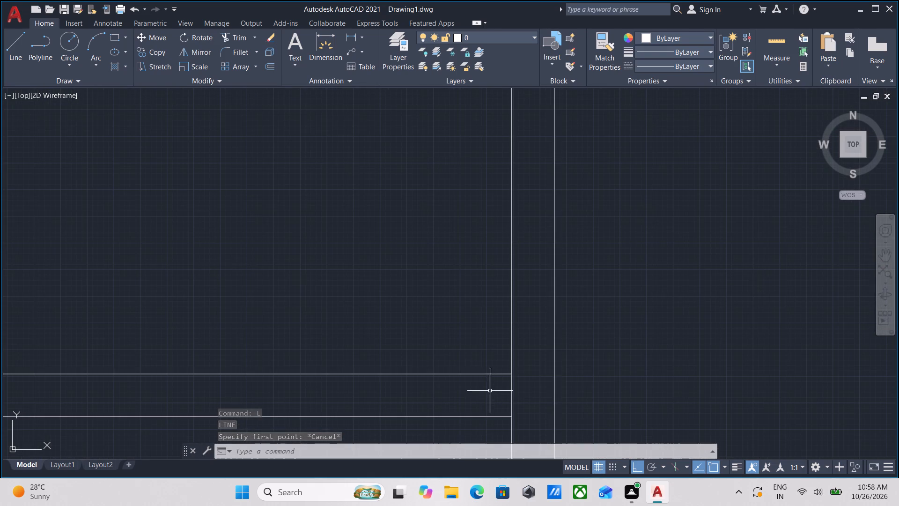
click(483, 387)
click(432, 345)
scroll(389, 337, down, 2)
middle_drag(389, 337, 481, 353)
key(o)
key(Return)
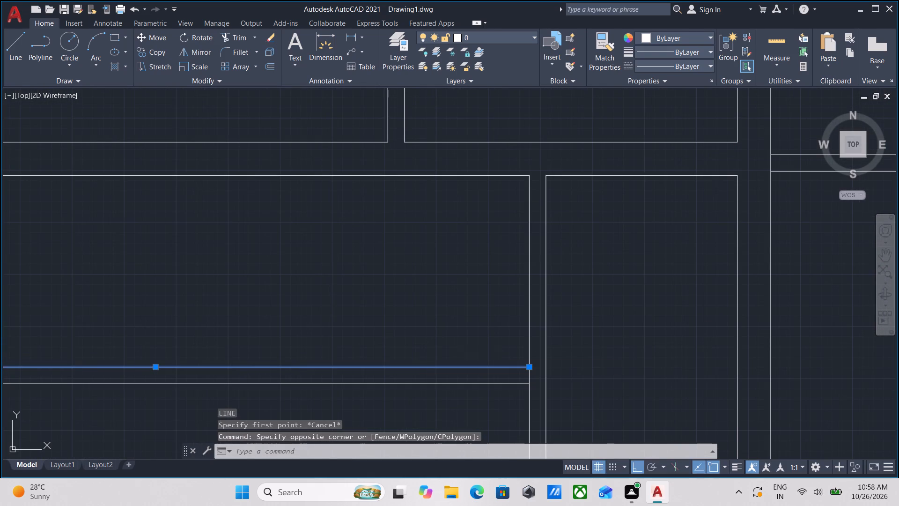
scroll(481, 353, down, 1)
middle_drag(396, 352, 652, 359)
click(520, 368)
click(519, 345)
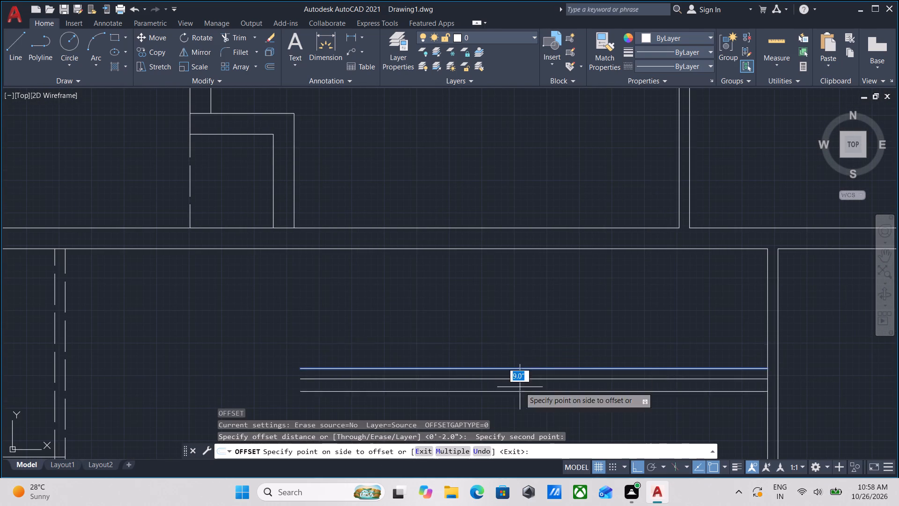
key(2)
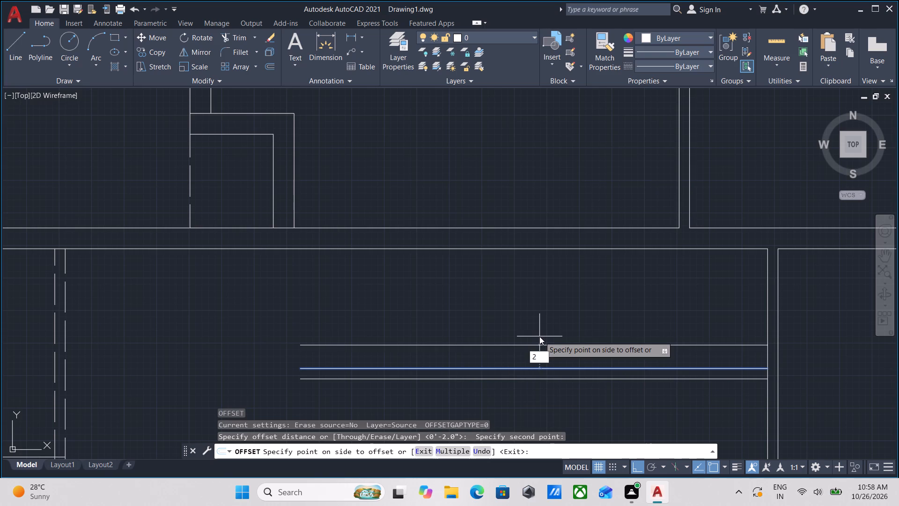
key(shift+quotedbl)
key(Return)
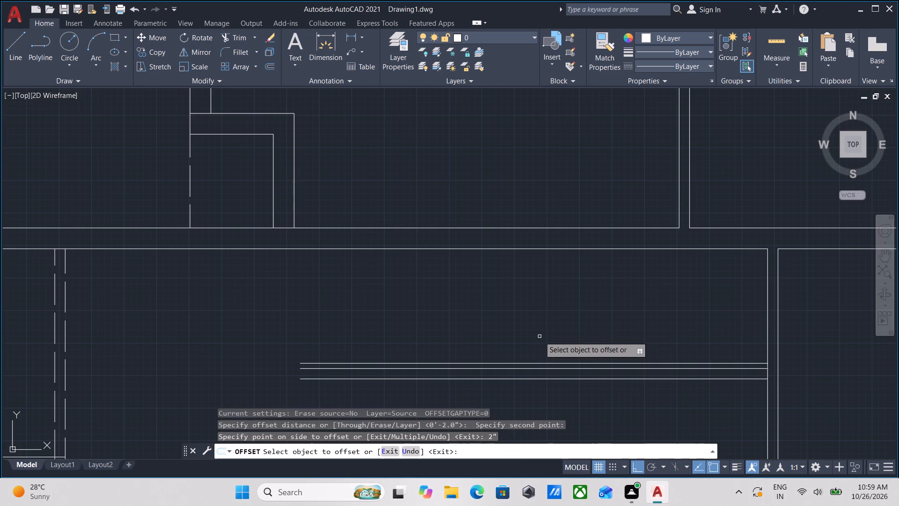
click(597, 379)
key(2)
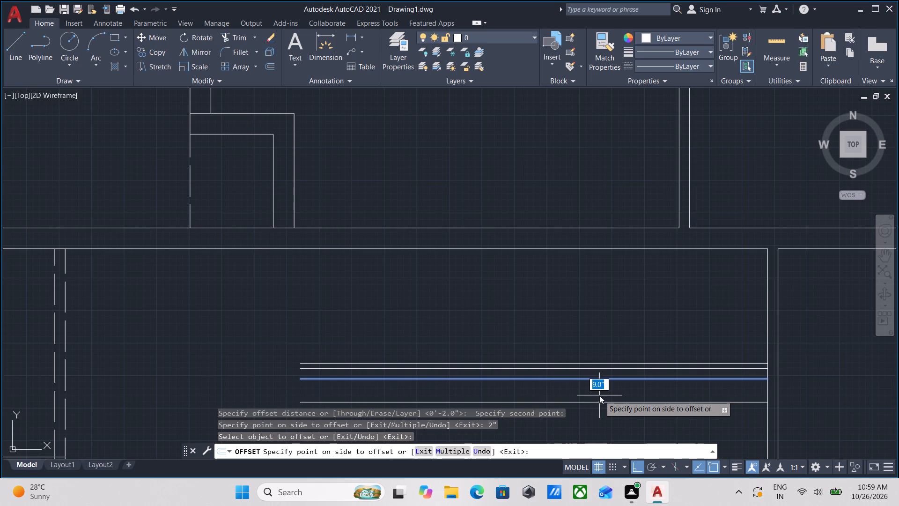
key(shift+quotedbl)
key(Return)
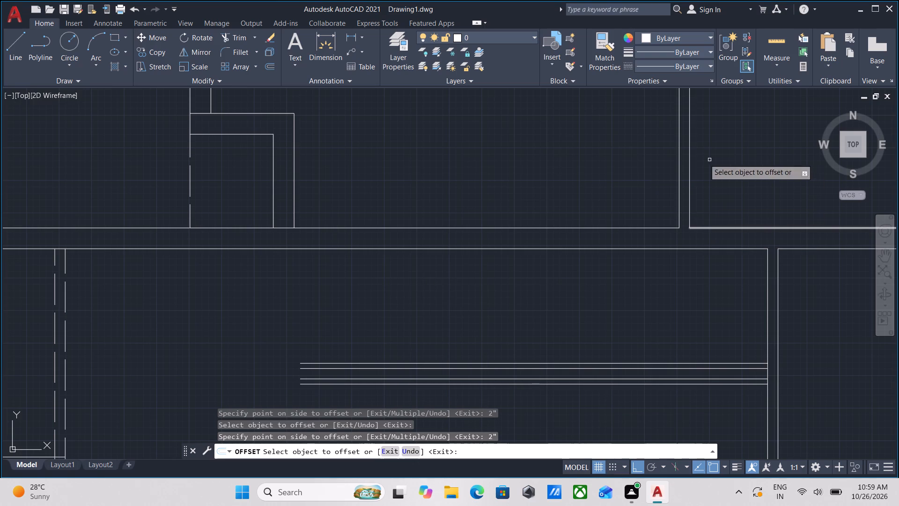
key(Escape)
Draw a vertical line from the west end of the northernmost parallel line up to the wall line north of it.
scroll(462, 309, up, 1)
scroll(390, 325, down, 1)
middle_drag(390, 325, 417, 267)
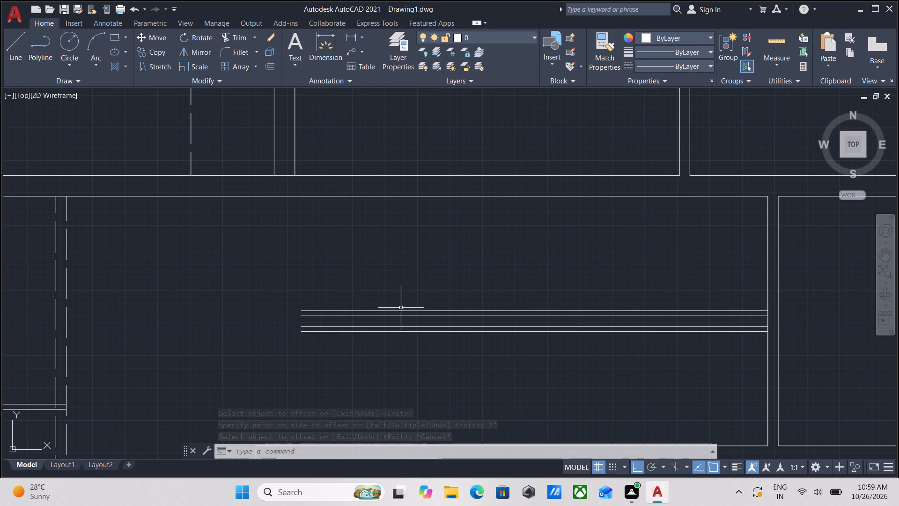
scroll(405, 321, down, 1)
middle_drag(298, 318, 387, 379)
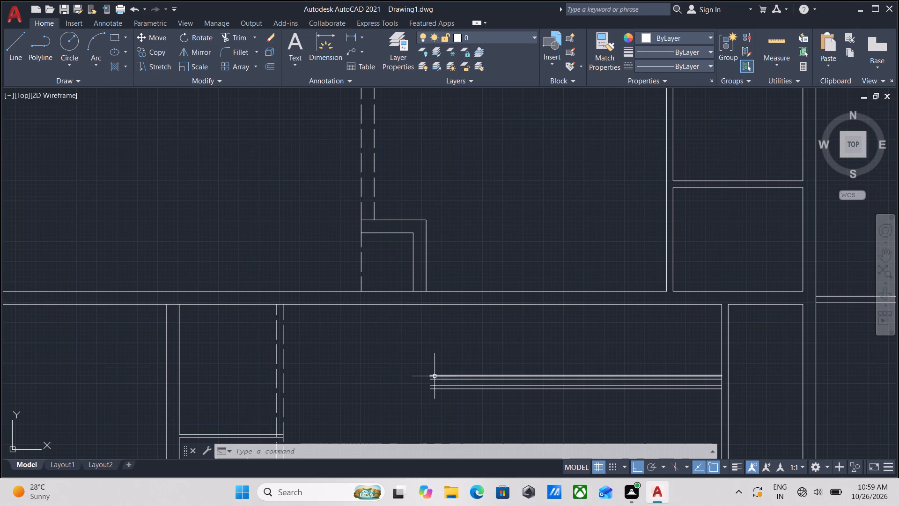
text(ll)
key(Return)
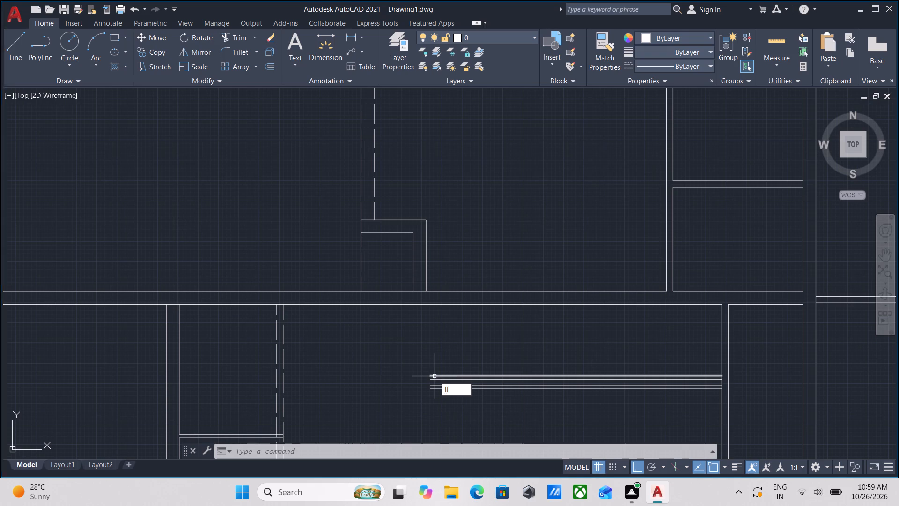
scroll(435, 376, up, 3)
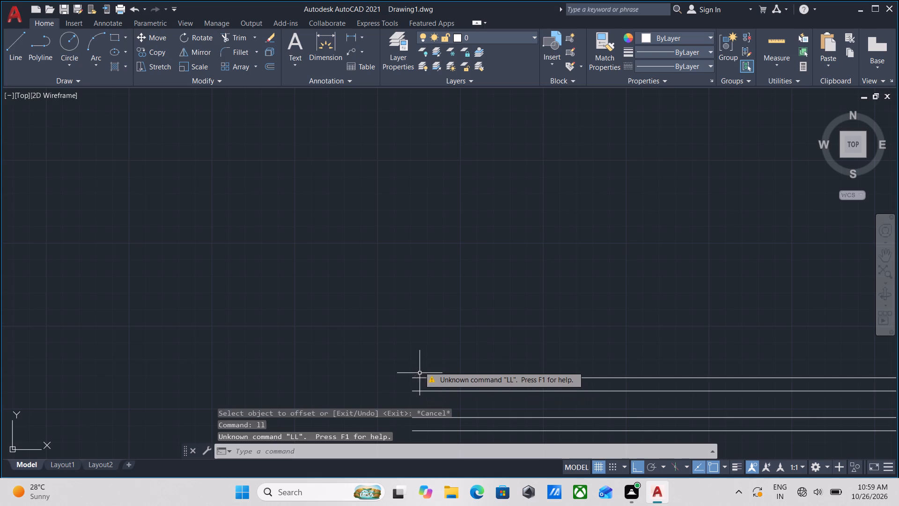
key(Escape)
key(l)
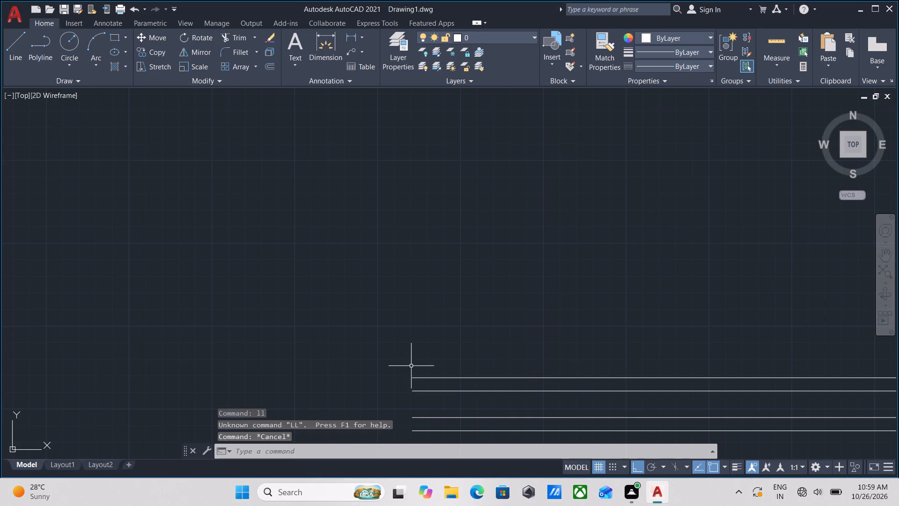
key(Return)
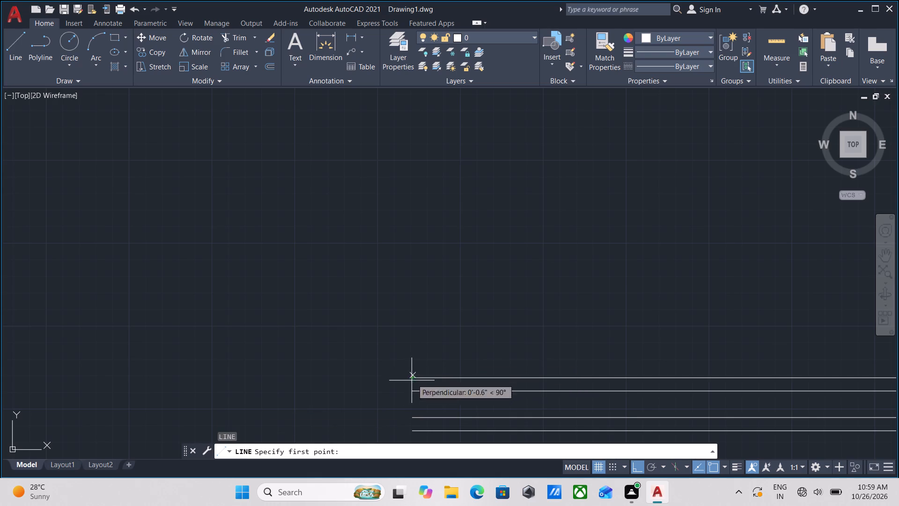
click(412, 380)
middle_drag(408, 186, 415, 317)
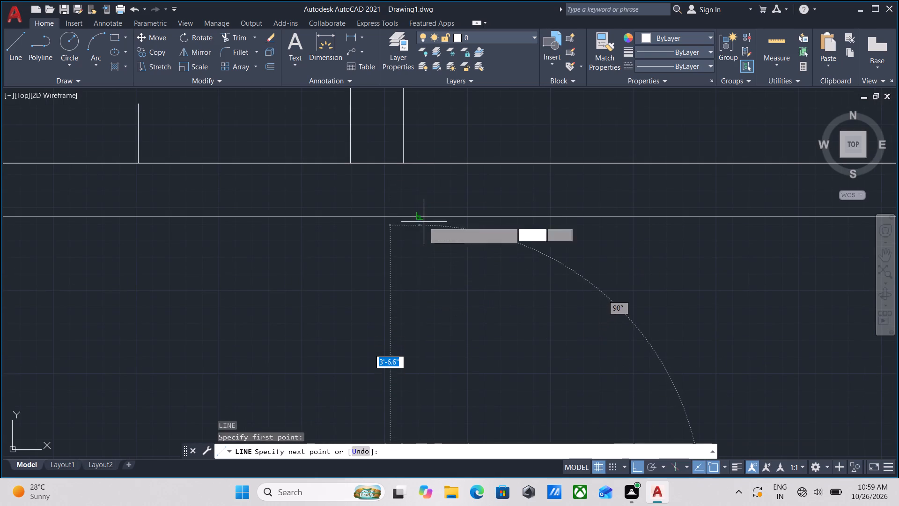
click(416, 216)
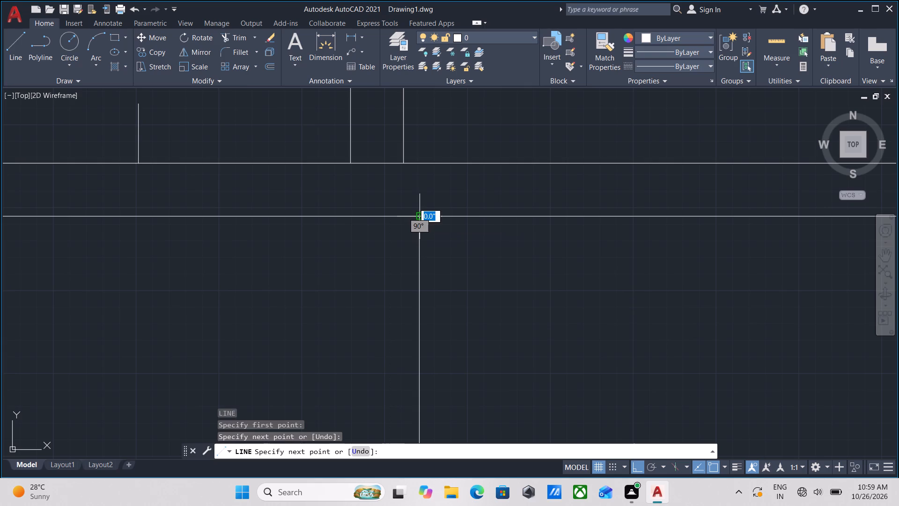
key(Escape)
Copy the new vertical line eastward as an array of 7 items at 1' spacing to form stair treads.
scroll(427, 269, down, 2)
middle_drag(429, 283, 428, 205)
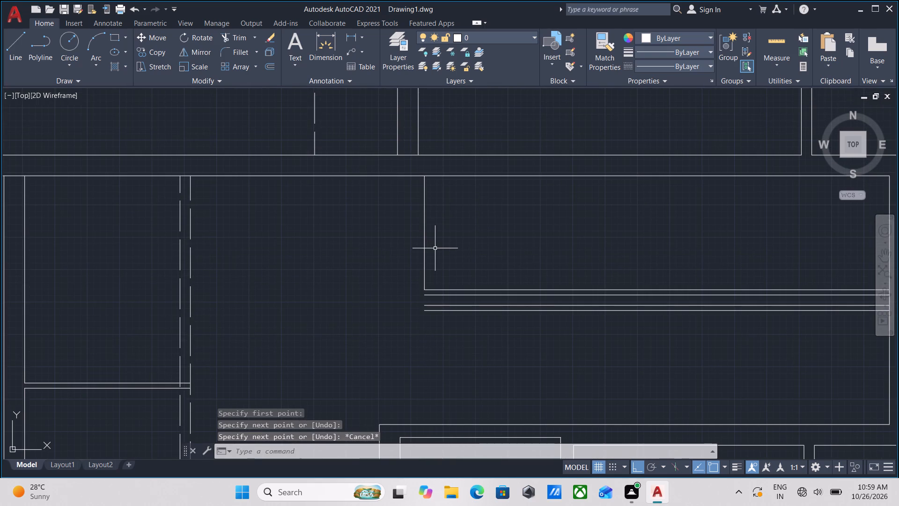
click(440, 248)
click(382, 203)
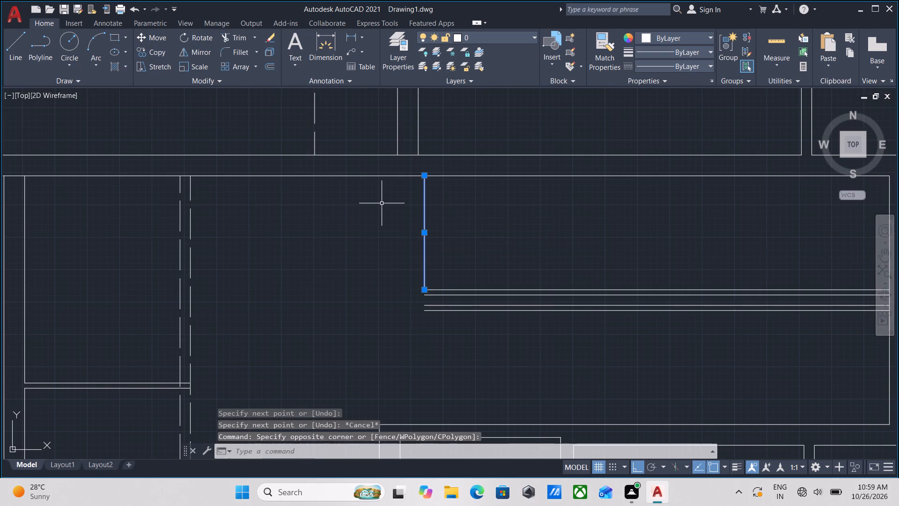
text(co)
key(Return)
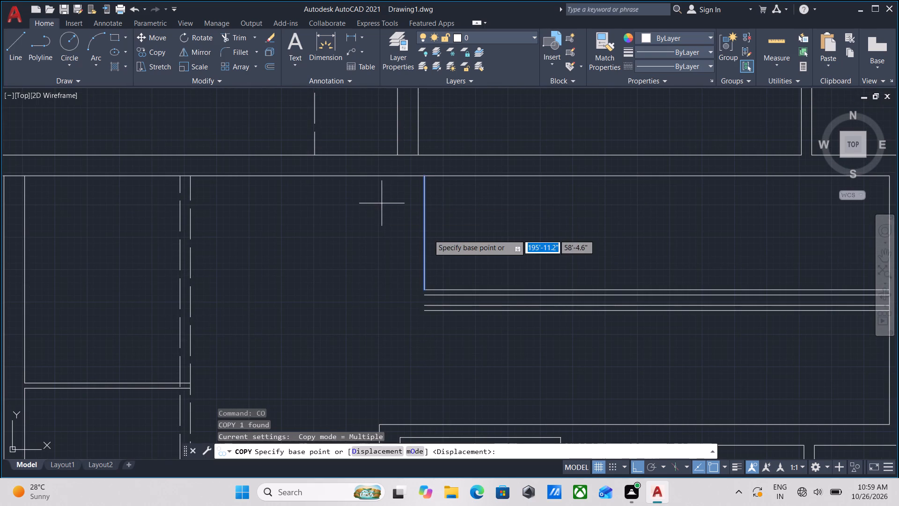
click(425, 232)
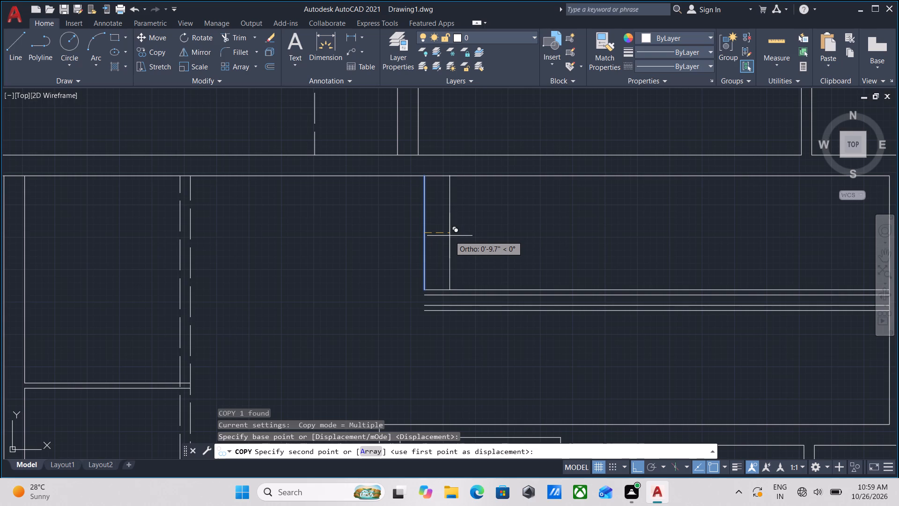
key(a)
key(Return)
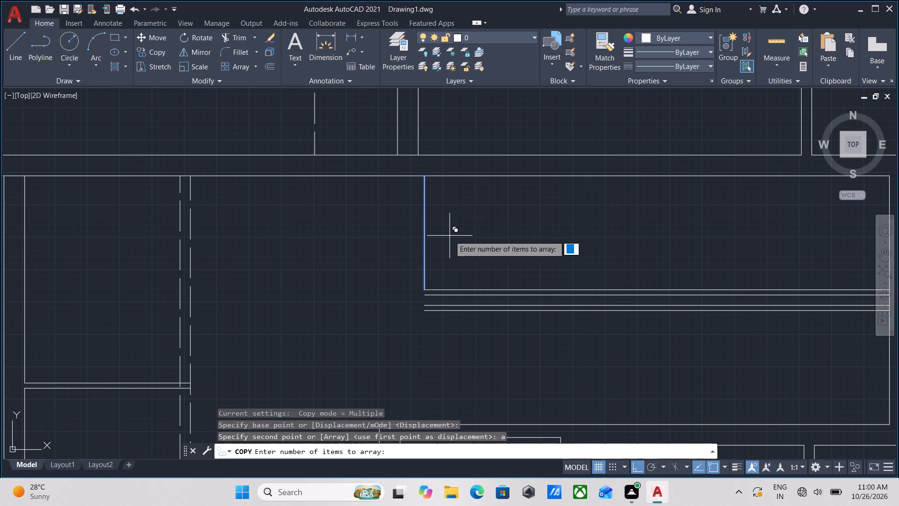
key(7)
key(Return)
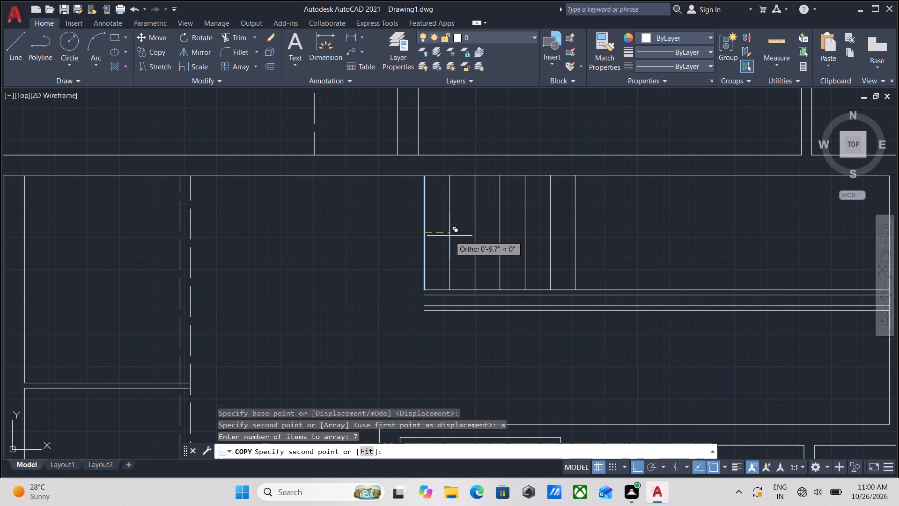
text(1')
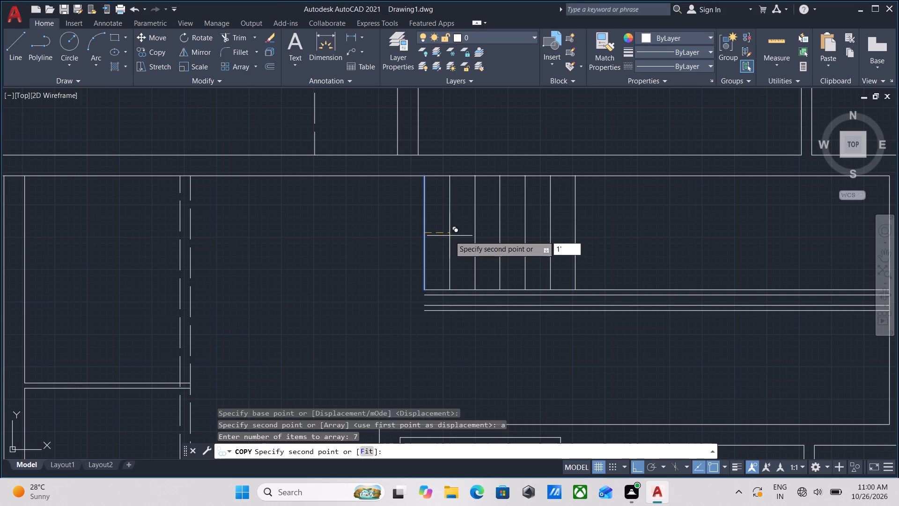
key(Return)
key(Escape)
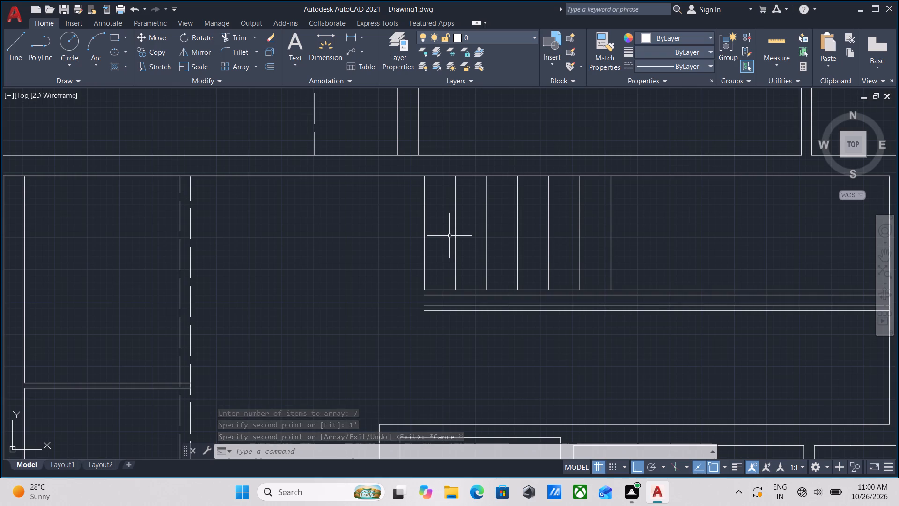
Draw a short vertical line from the easternmost tread's south end across the four parallel lines to the southernmost one.
middle_drag(627, 254, 490, 254)
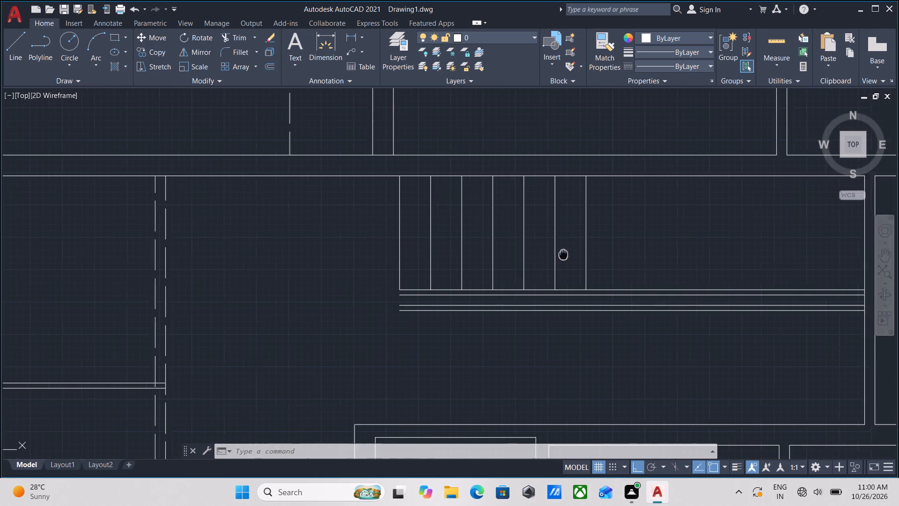
middle_drag(490, 254, 472, 254)
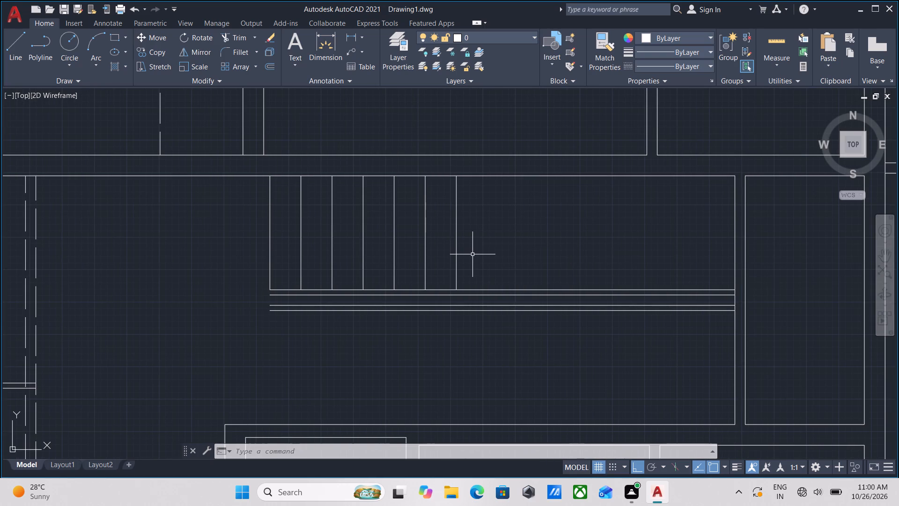
scroll(469, 286, up, 1)
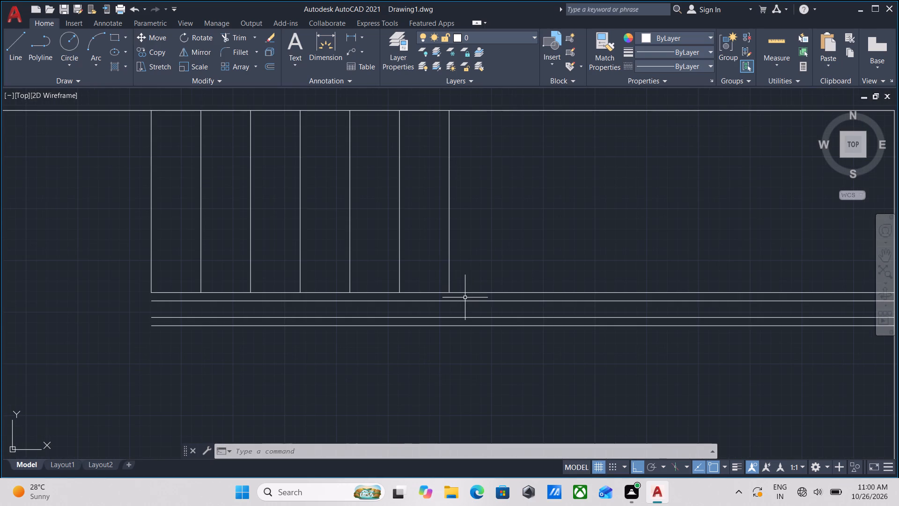
key(l)
key(Return)
scroll(459, 302, up, 2)
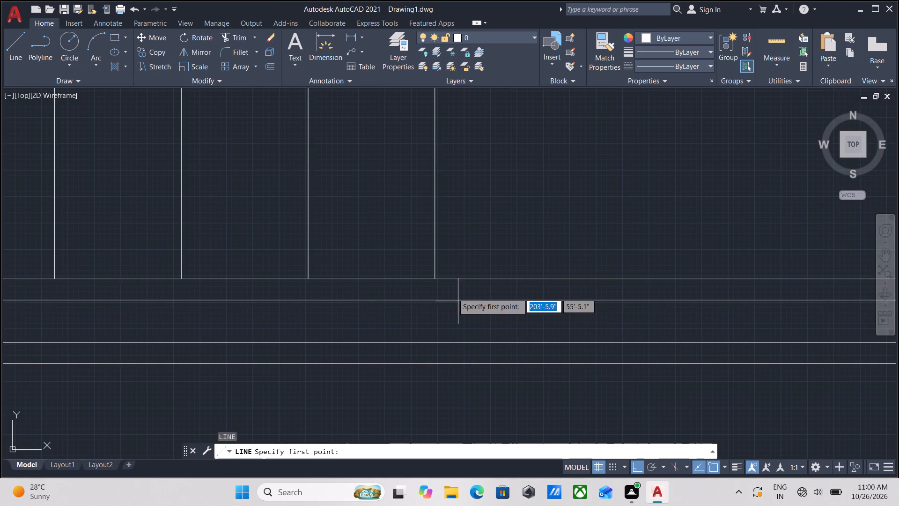
click(435, 279)
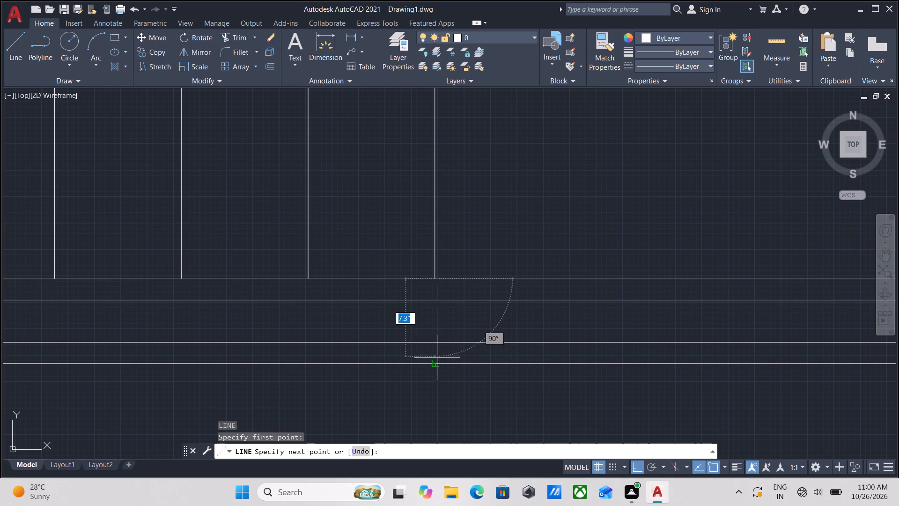
click(436, 363)
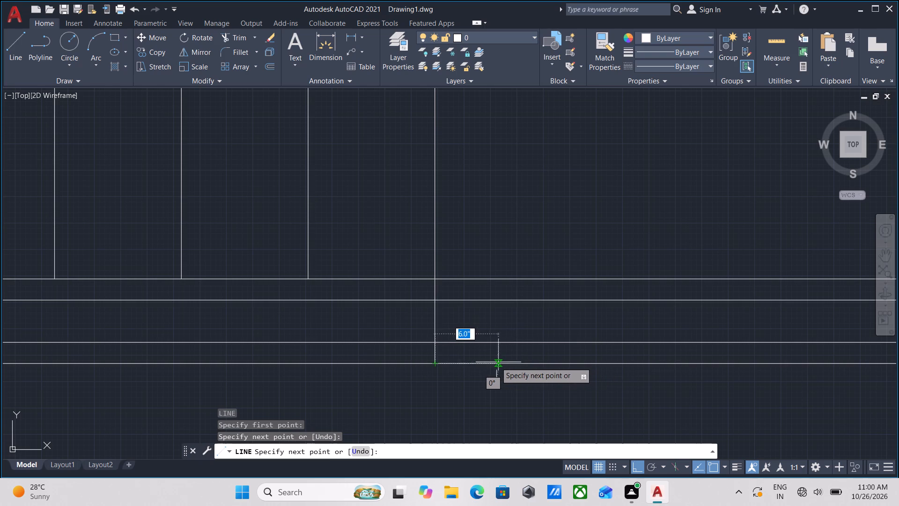
key(Escape)
Examine the stair treads and the short crossing line in relation to the surrounding rooms of the floor plan.
middle_drag(463, 338, 462, 360)
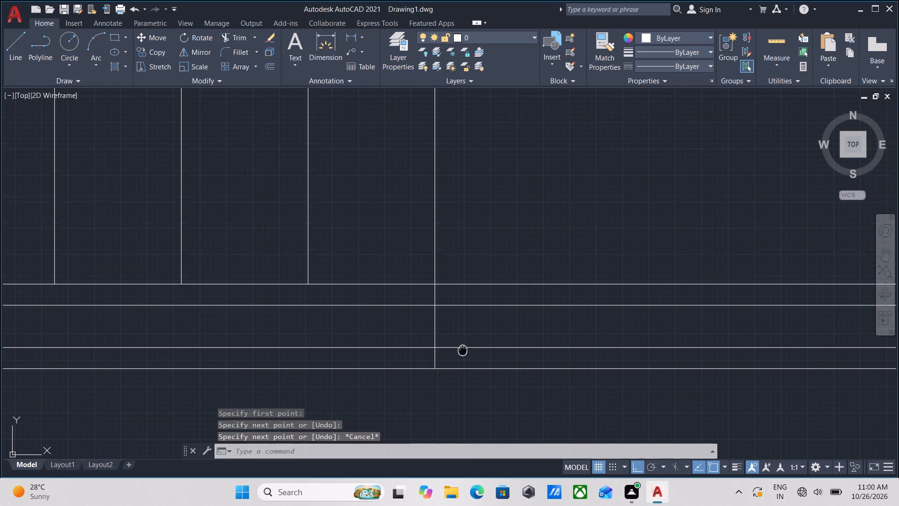
middle_drag(462, 360, 462, 366)
scroll(462, 366, down, 3)
middle_drag(462, 366, 449, 366)
scroll(462, 366, down, 1)
scroll(449, 366, up, 1)
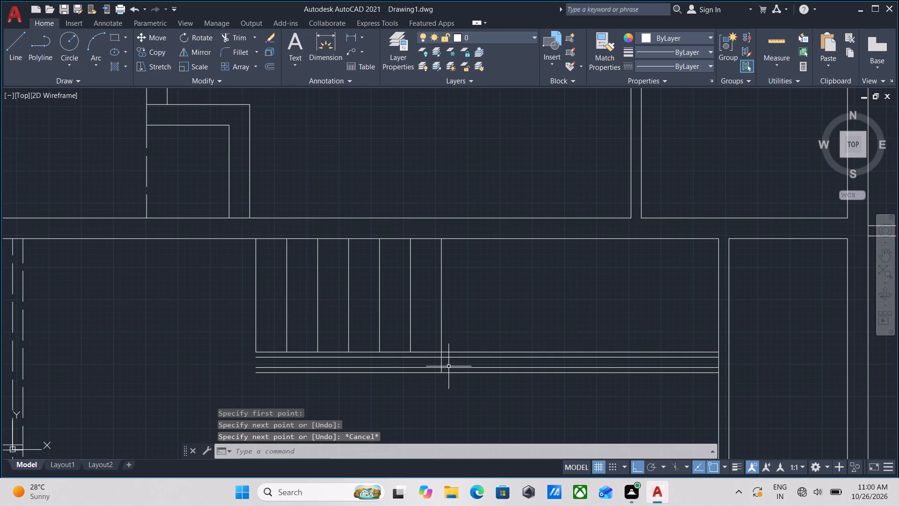
scroll(449, 366, up, 2)
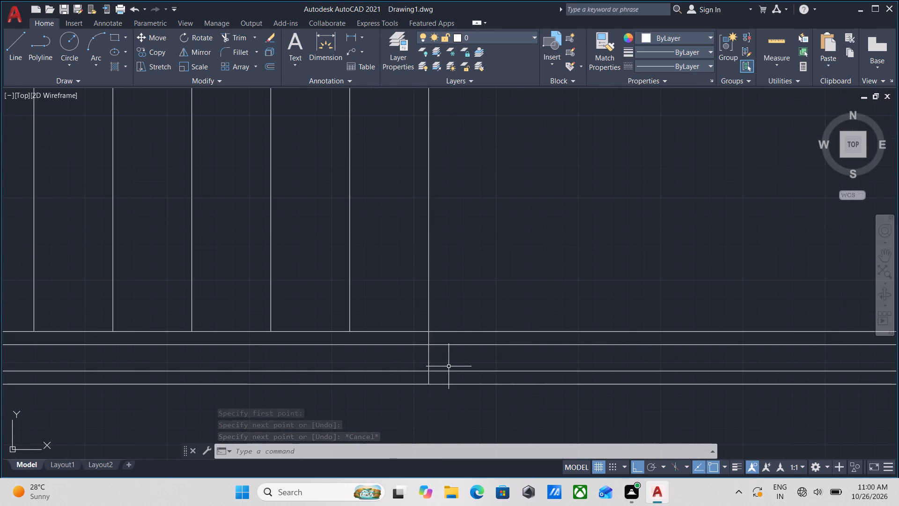
scroll(444, 363, up, 1)
scroll(444, 363, down, 4)
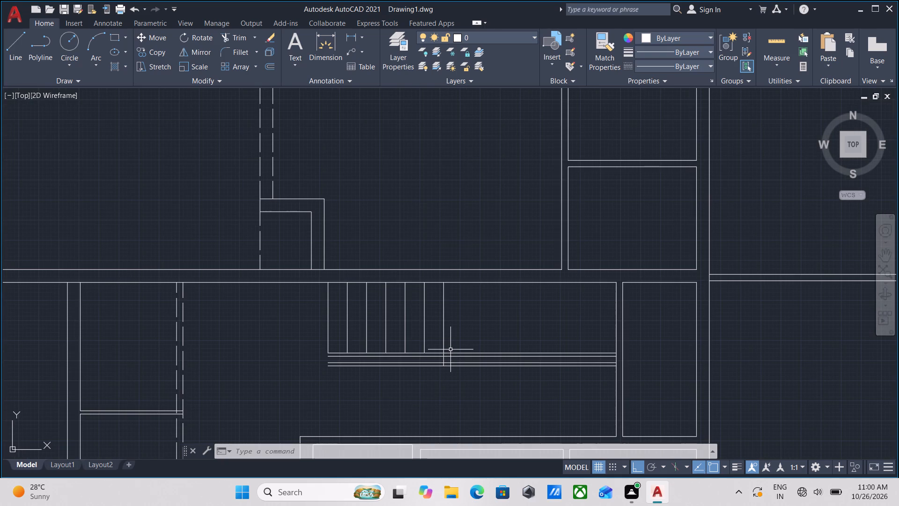
scroll(490, 390, down, 3)
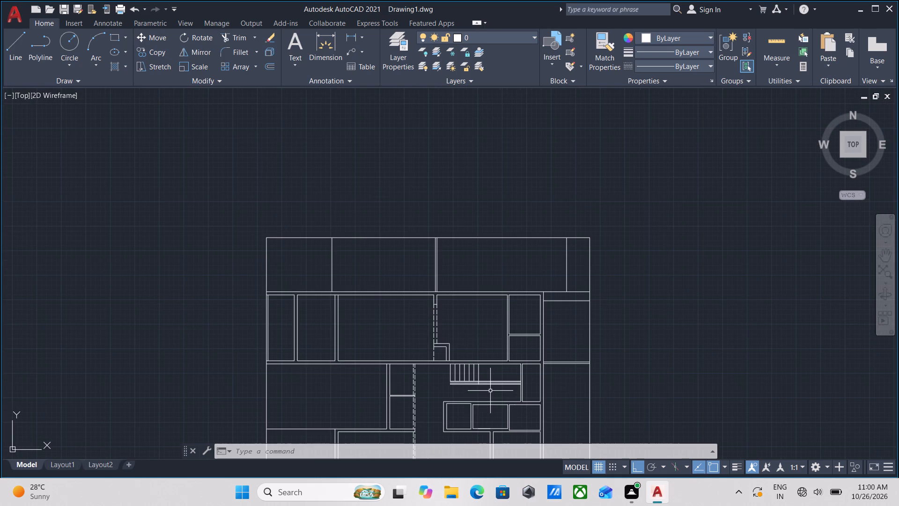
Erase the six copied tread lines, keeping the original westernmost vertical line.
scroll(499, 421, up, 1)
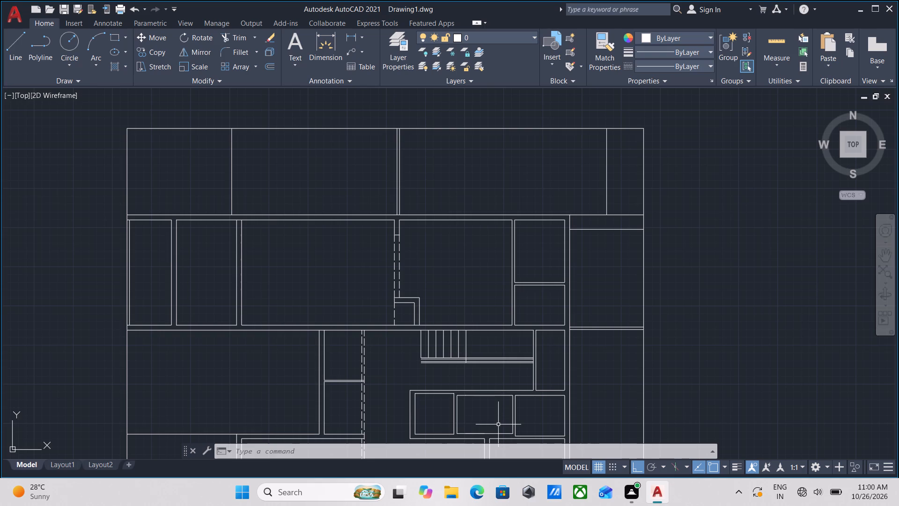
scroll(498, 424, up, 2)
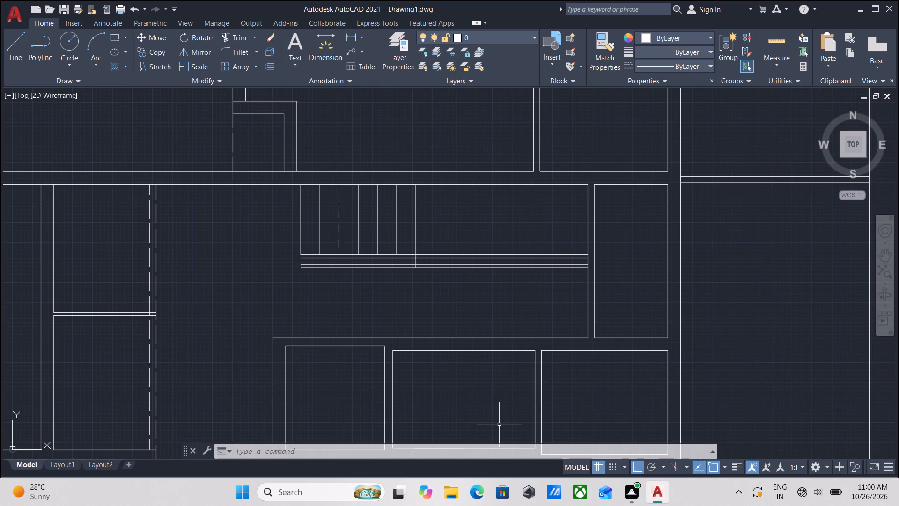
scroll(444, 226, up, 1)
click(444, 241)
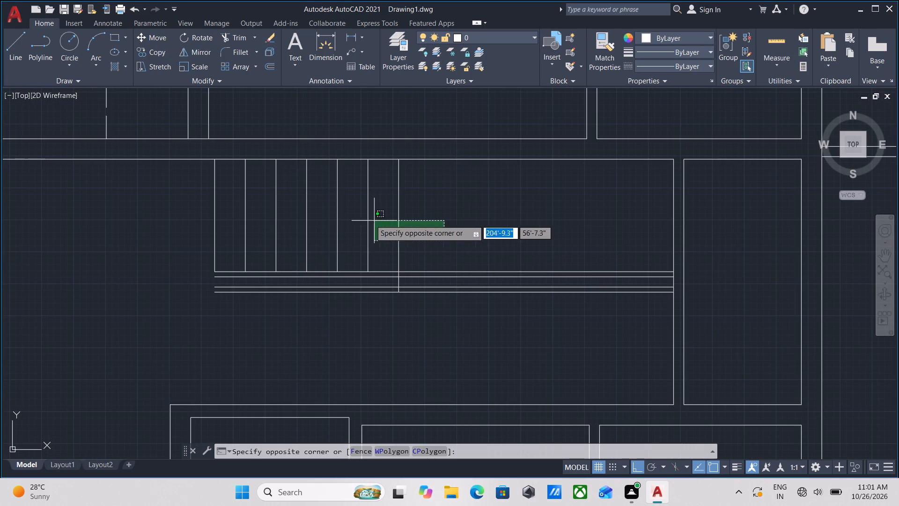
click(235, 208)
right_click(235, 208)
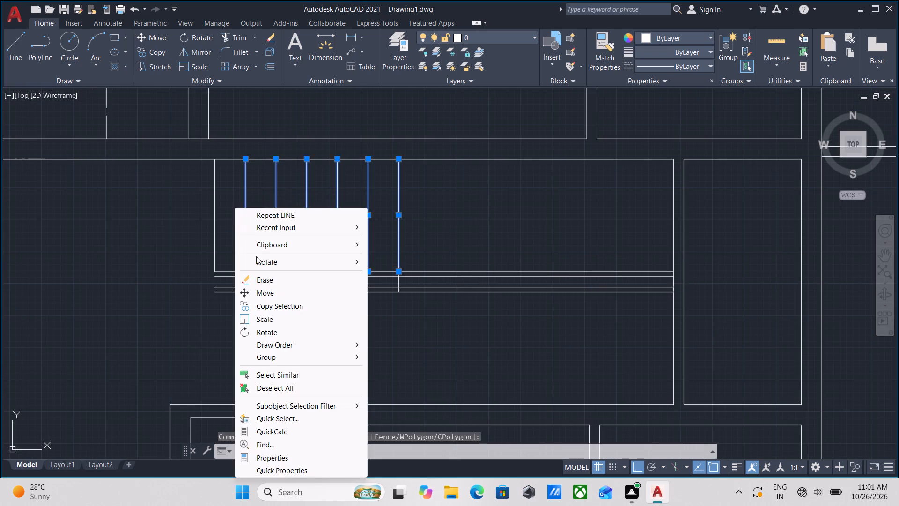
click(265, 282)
Copy the westernmost vertical stair line eastward as an array of 6 items at 10" spacing.
scroll(260, 234, up, 3)
drag(260, 234, 251, 231)
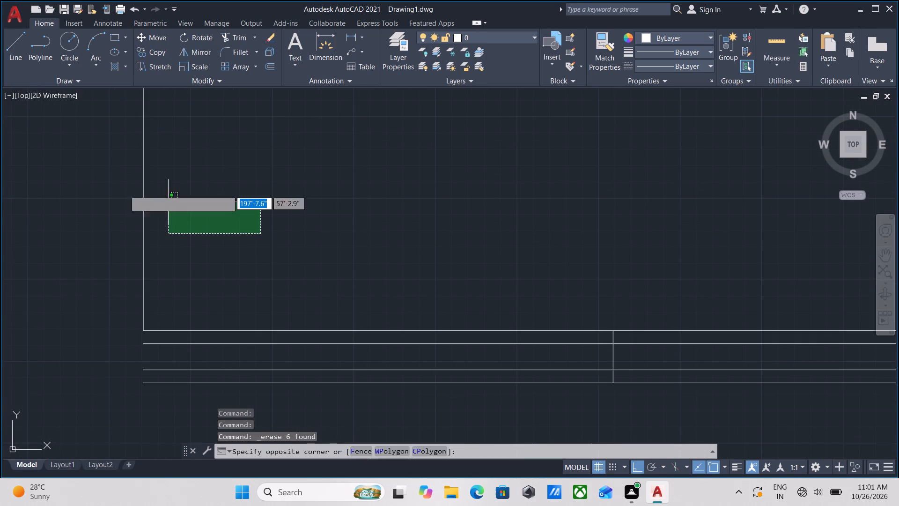
click(98, 185)
text(co)
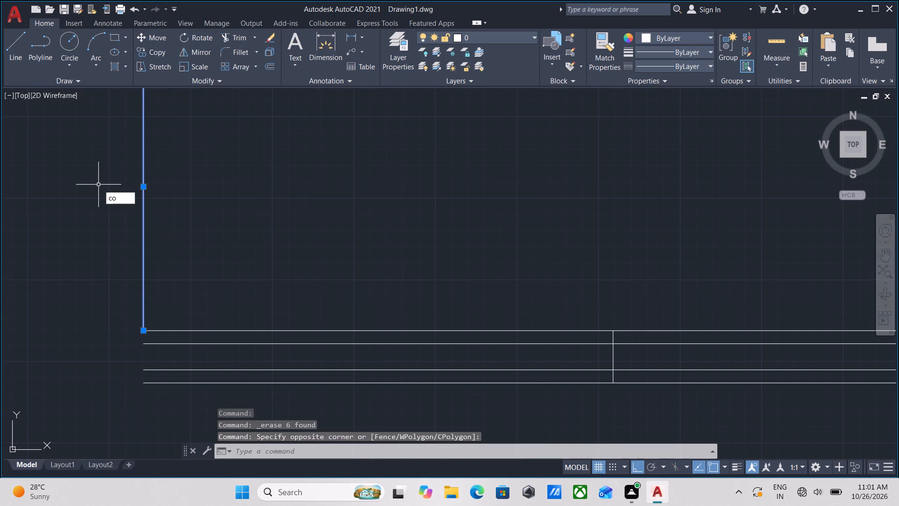
key(Return)
scroll(104, 188, down, 1)
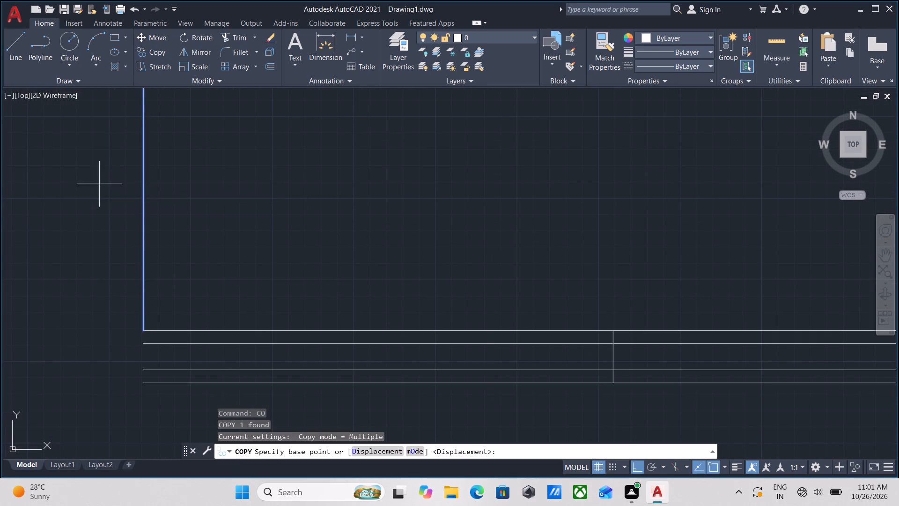
middle_drag(131, 210, 166, 289)
click(165, 263)
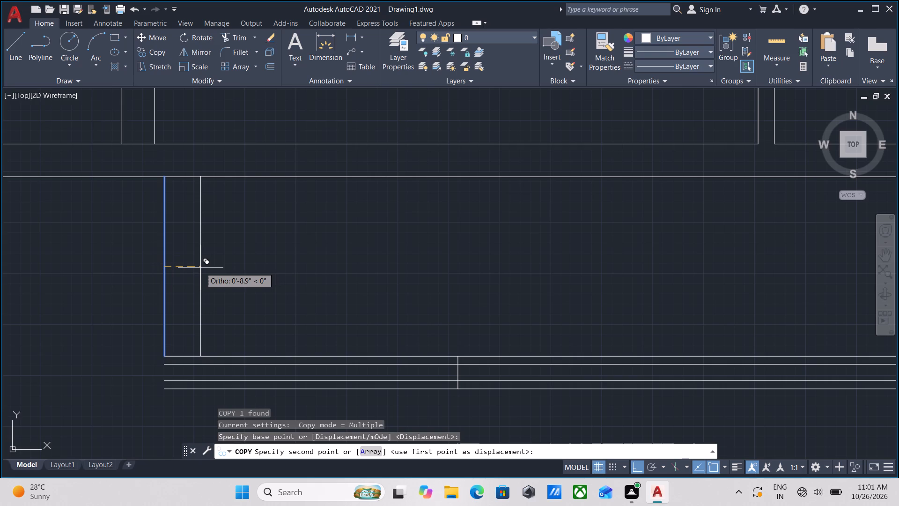
key(a)
key(Return)
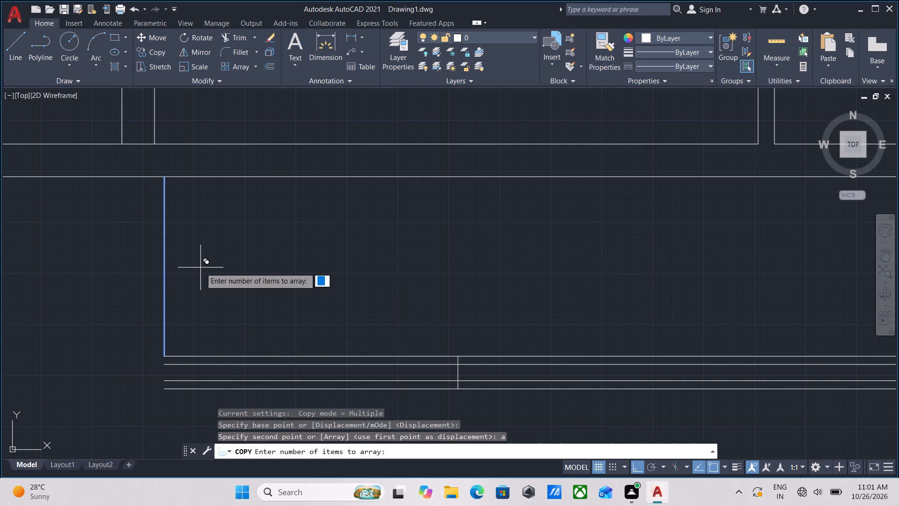
key(6)
key(Return)
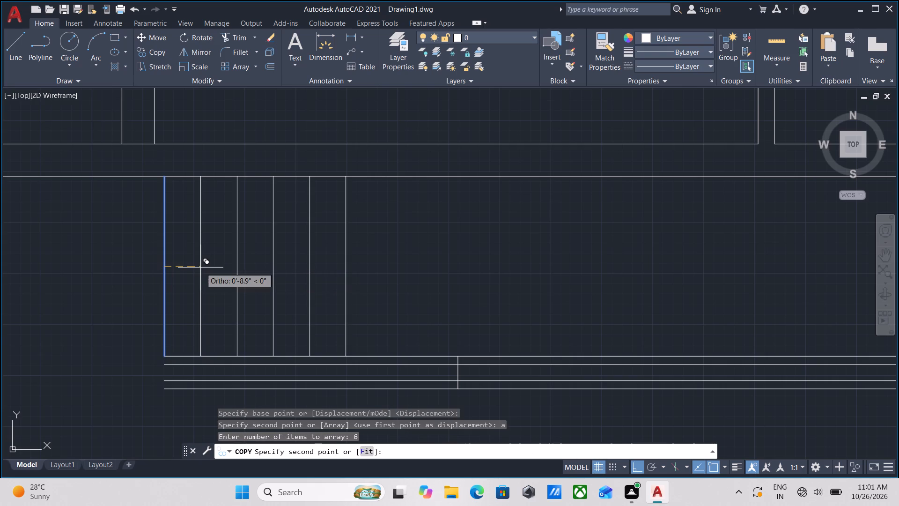
text(10")
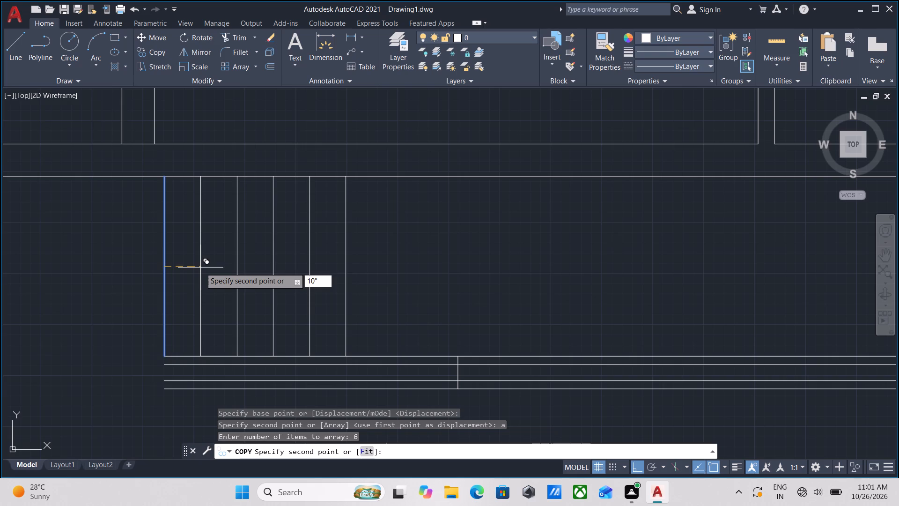
key(Return)
scroll(200, 268, down, 1)
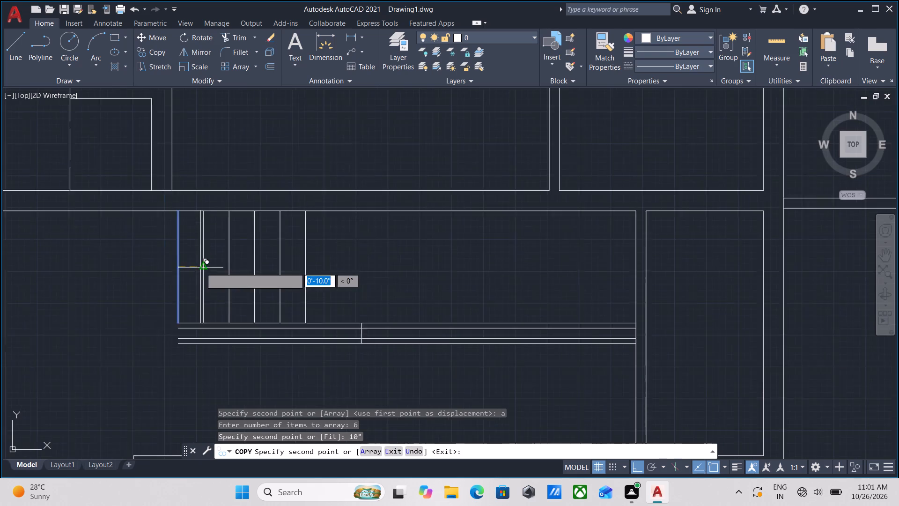
scroll(200, 268, down, 2)
key(Escape)
Erase the short vertical line crossing the four parallel lines of the stair's central divider.
scroll(282, 322, up, 1)
scroll(222, 316, up, 1)
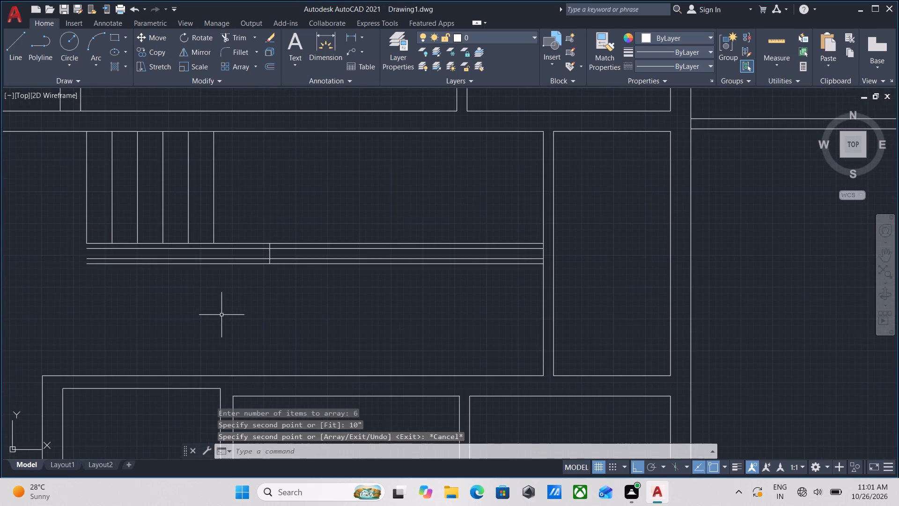
middle_drag(221, 313, 228, 375)
scroll(269, 335, up, 3)
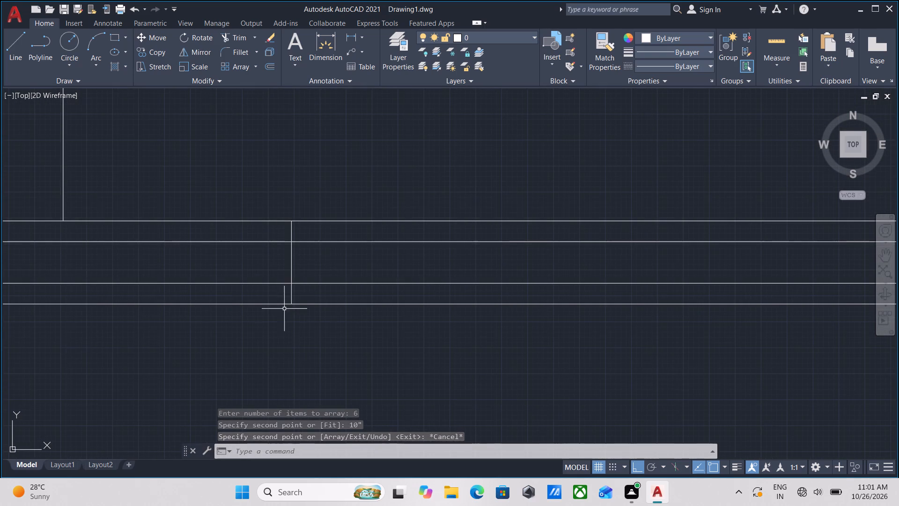
click(309, 263)
click(267, 265)
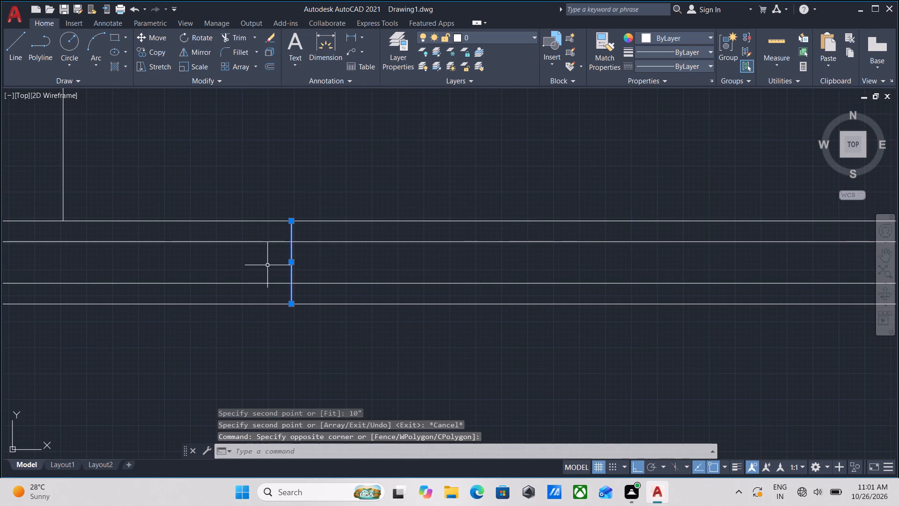
right_click(267, 265)
click(287, 263)
Copy the easternmost stair tread line 10" further east.
scroll(115, 233, down, 2)
middle_drag(115, 233, 127, 241)
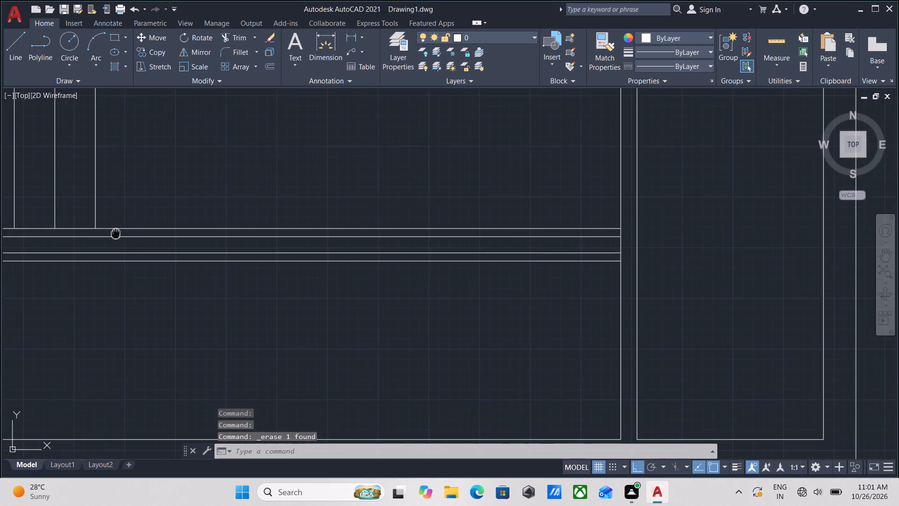
middle_drag(127, 241, 276, 321)
scroll(217, 276, down, 1)
middle_drag(217, 276, 253, 318)
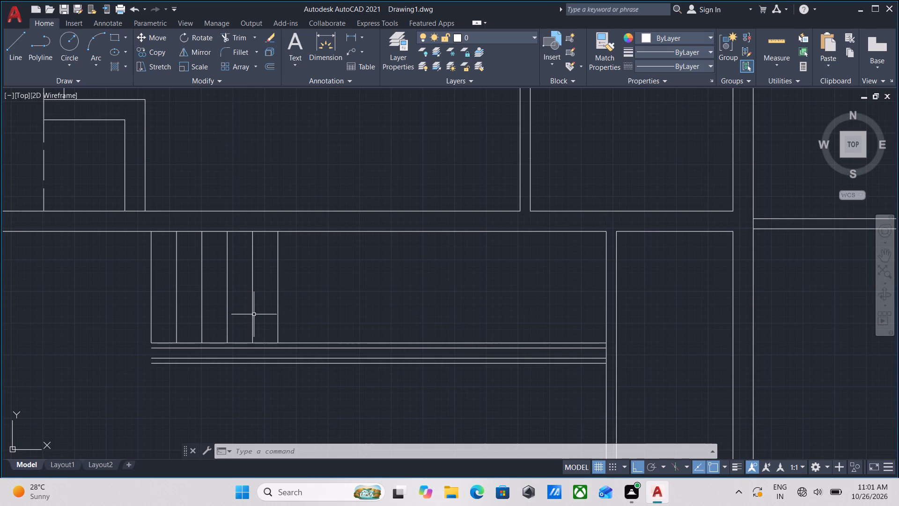
scroll(285, 314, up, 1)
click(285, 314)
click(252, 278)
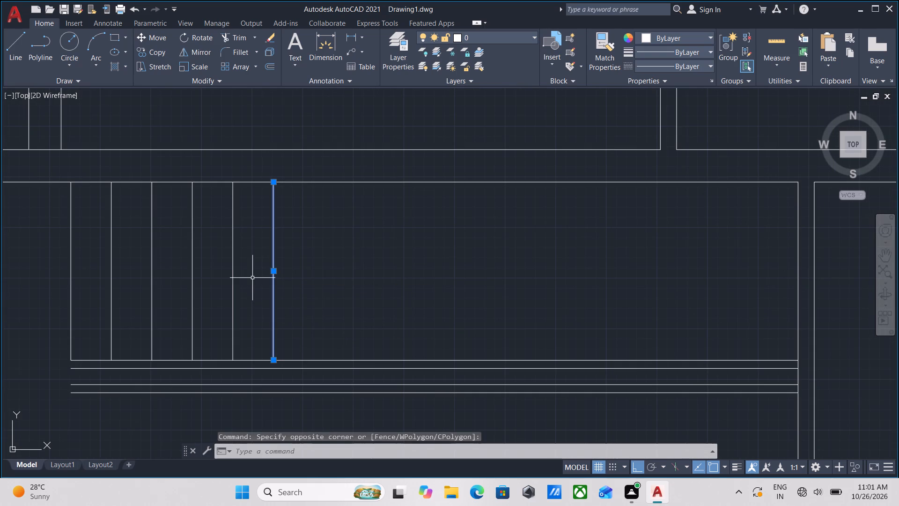
text(co)
key(Return)
click(276, 270)
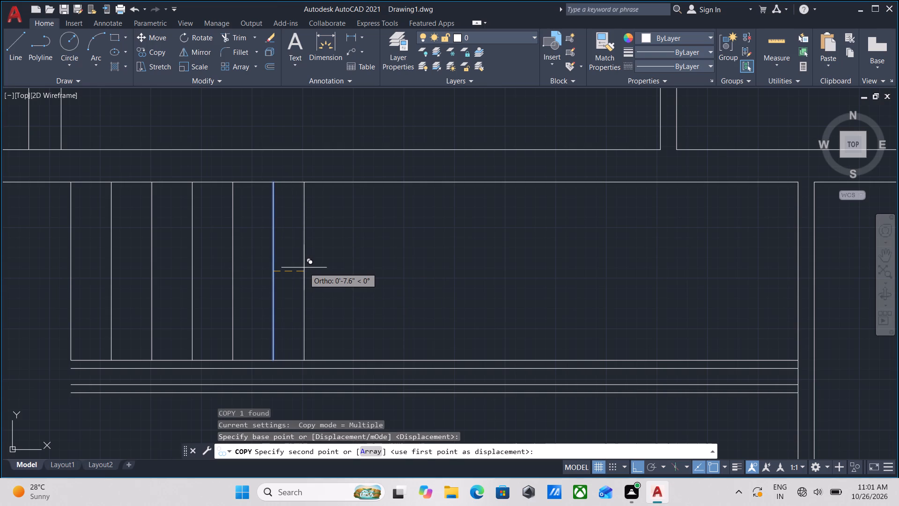
key(a)
key(Return)
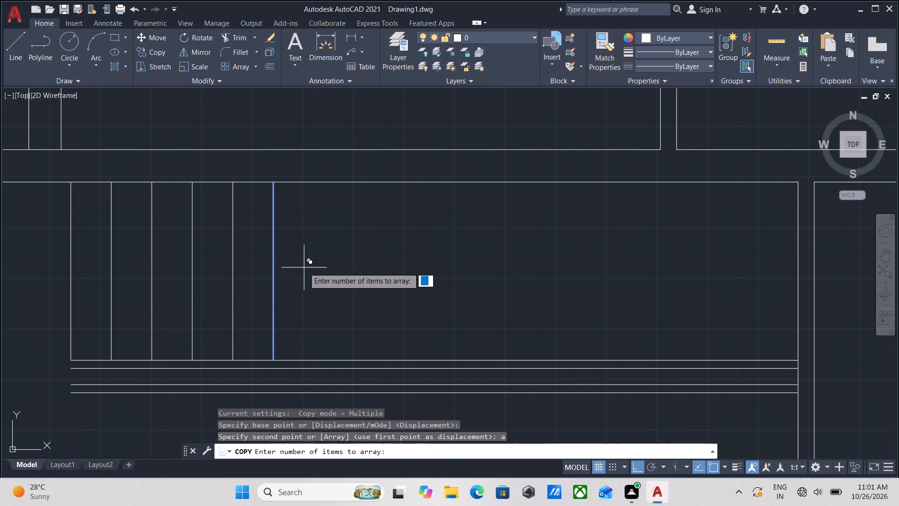
key(1)
key(Return)
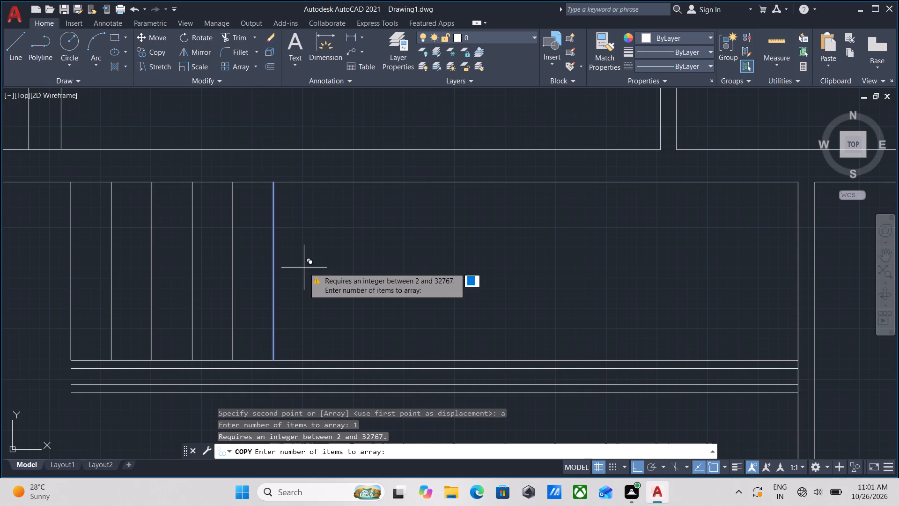
key(Escape)
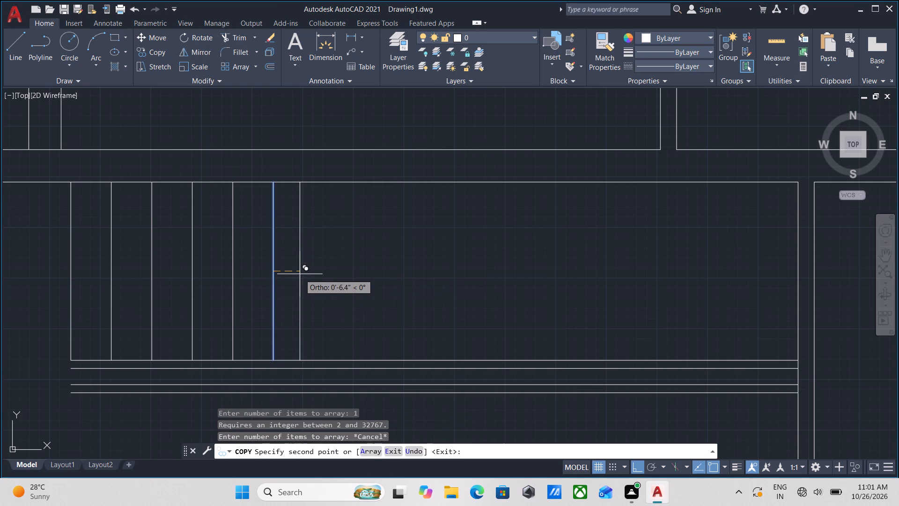
text(10)
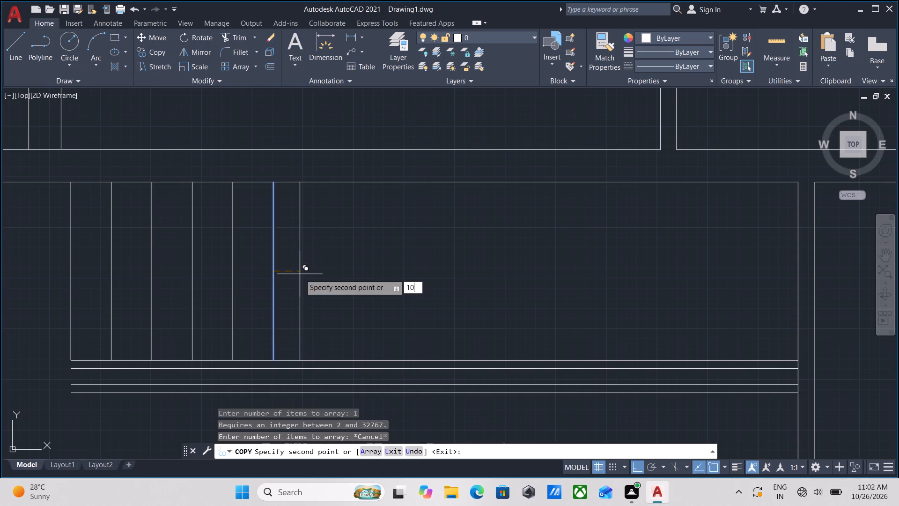
key(shift+quotedbl)
key(Return)
key(Escape)
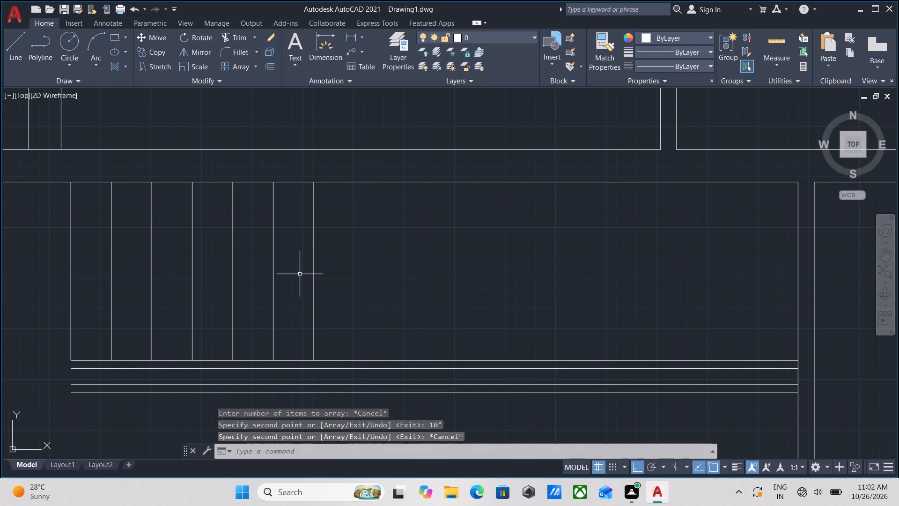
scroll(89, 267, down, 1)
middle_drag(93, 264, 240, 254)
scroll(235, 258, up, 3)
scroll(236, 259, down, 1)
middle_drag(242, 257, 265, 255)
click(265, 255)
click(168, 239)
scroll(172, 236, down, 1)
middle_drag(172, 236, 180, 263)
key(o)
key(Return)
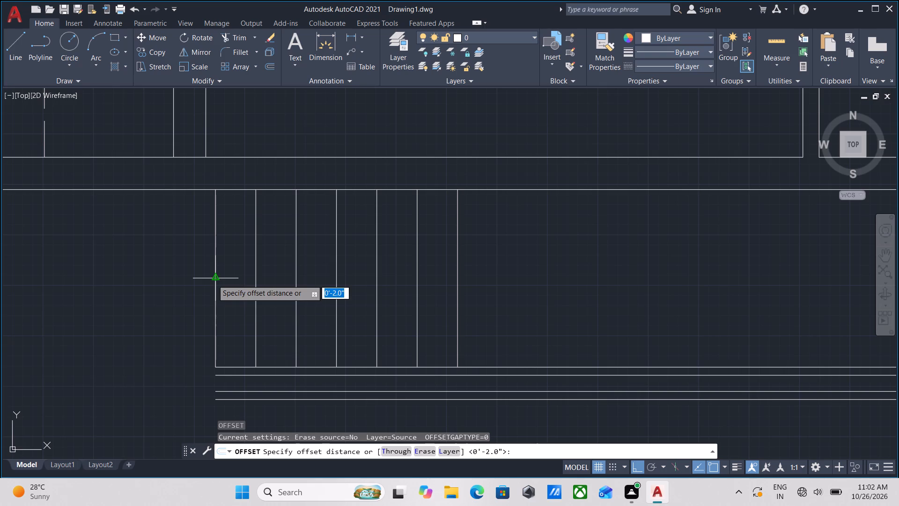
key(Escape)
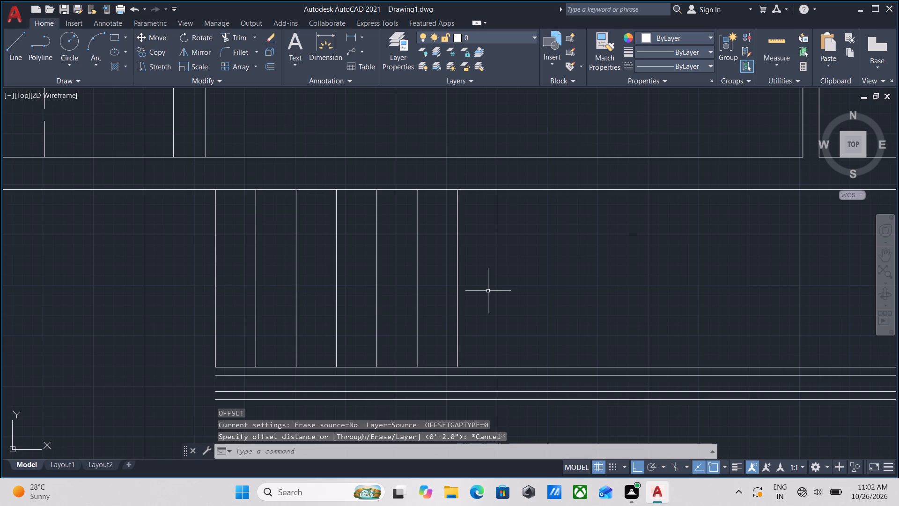
Offset the easternmost stair tread line 2' to the east.
click(472, 304)
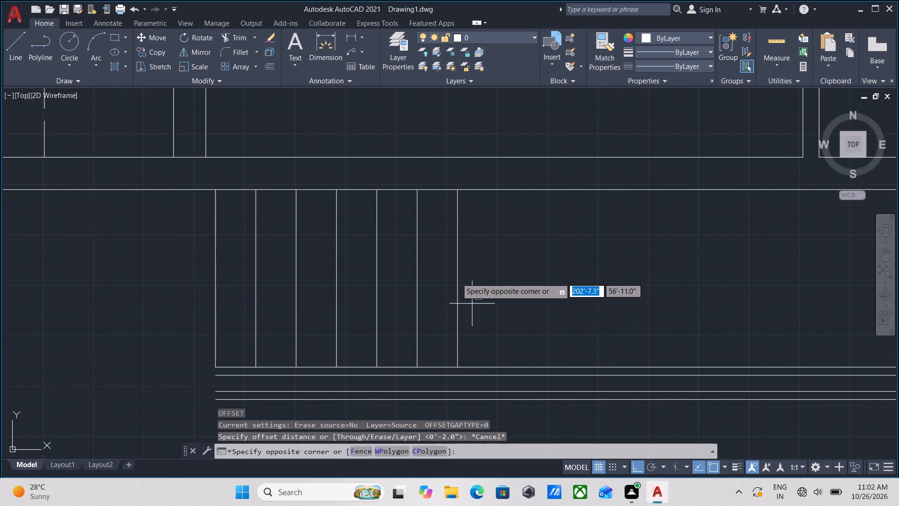
click(446, 266)
key(o)
key(Return)
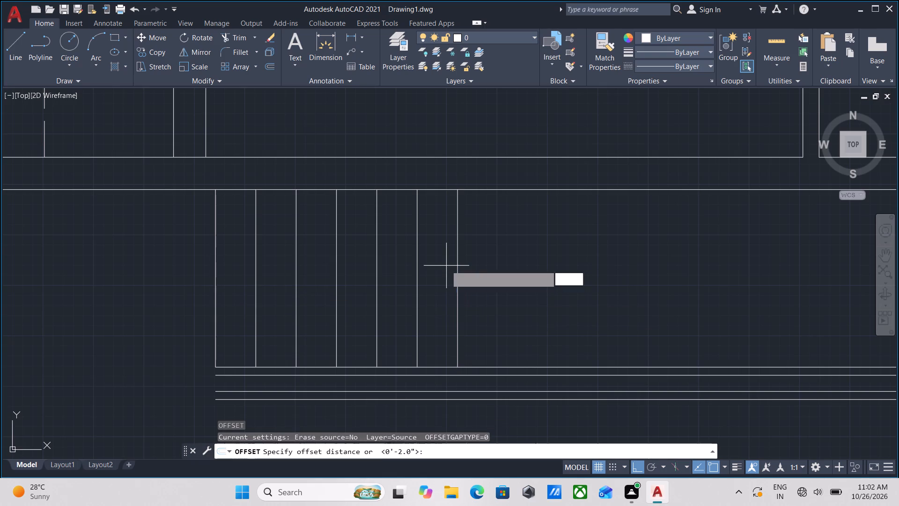
click(459, 276)
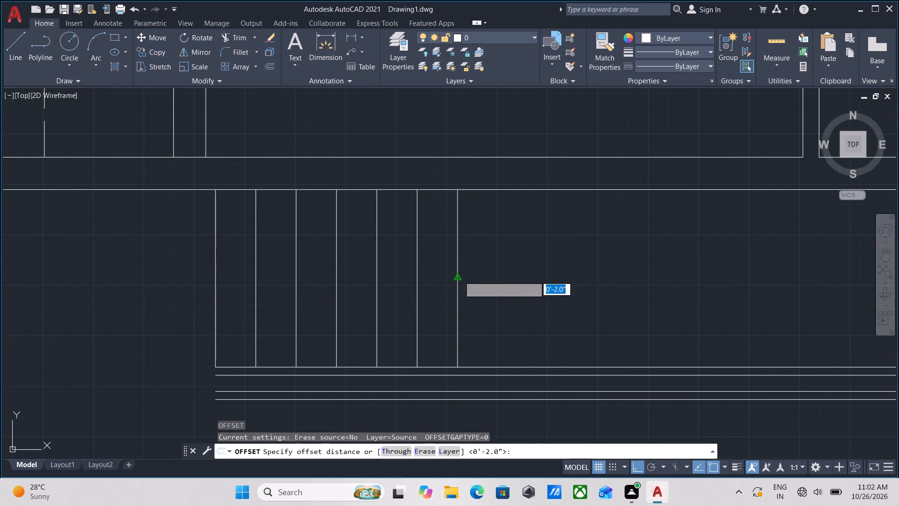
click(543, 276)
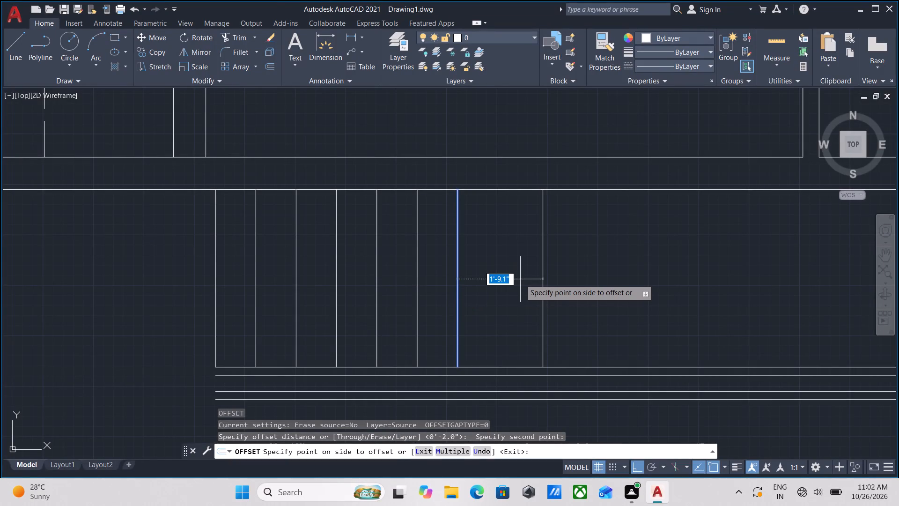
key(2)
key(apostrophe)
key(Return)
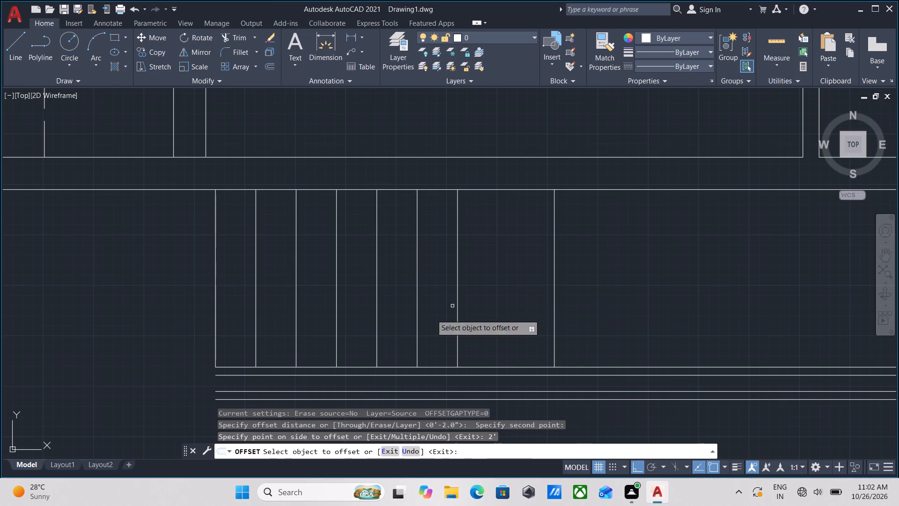
key(Escape)
Copy the westernmost stair tread line 1" to the east.
scroll(267, 282, up, 2)
middle_drag(143, 278, 291, 297)
click(291, 297)
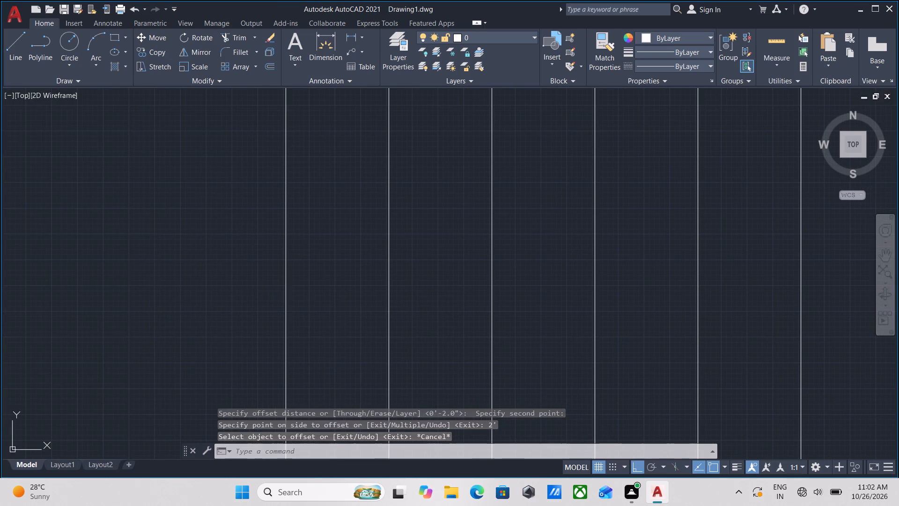
click(177, 260)
text(co)
key(Return)
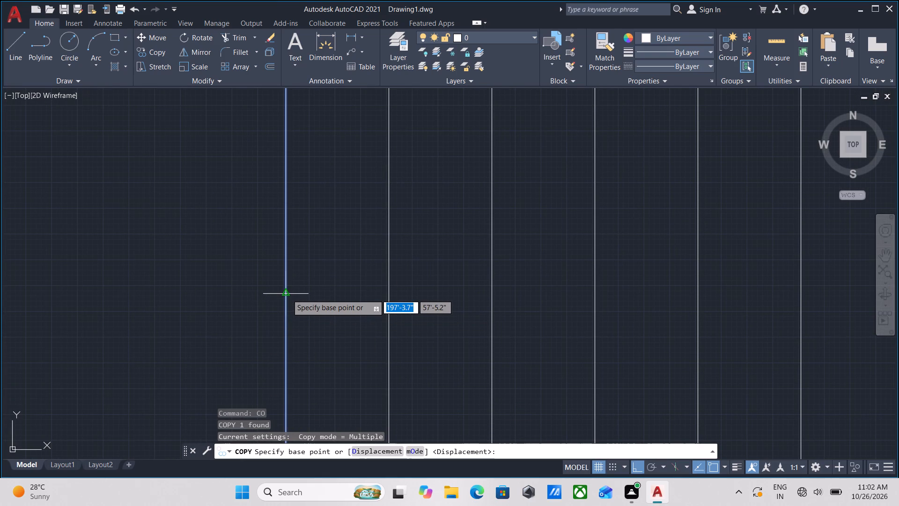
click(287, 294)
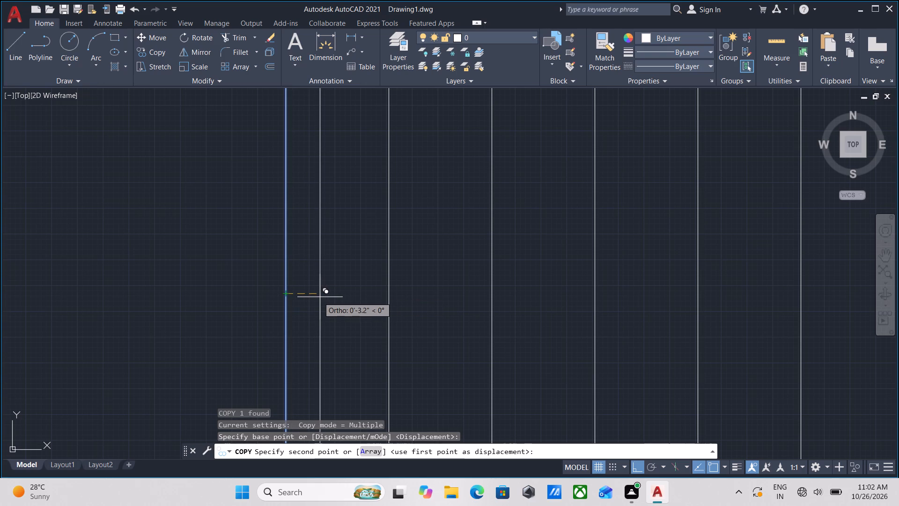
key(1)
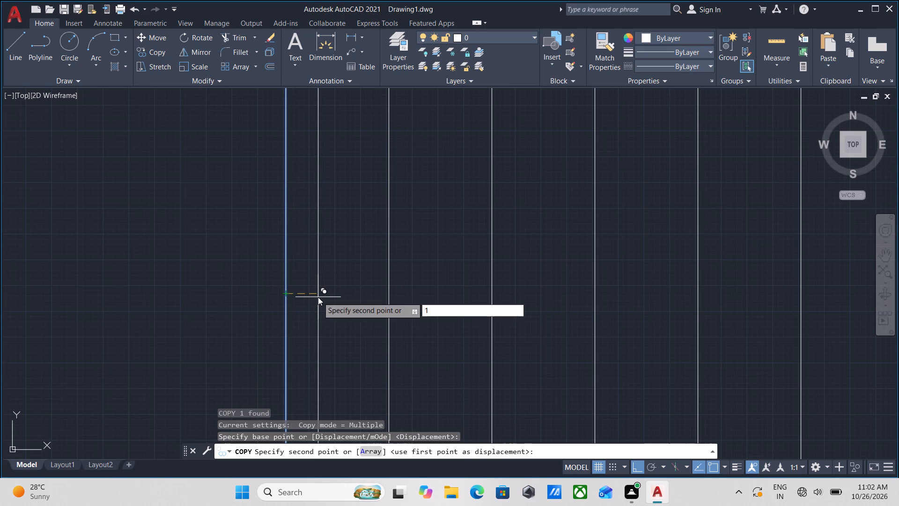
key(shift+quotedbl)
key(Return)
key(Escape)
Change the linetype of the line 1" east of the westernmost stair tread to the dashed ACAD linetype.
scroll(289, 319, up, 2)
click(355, 279)
click(296, 211)
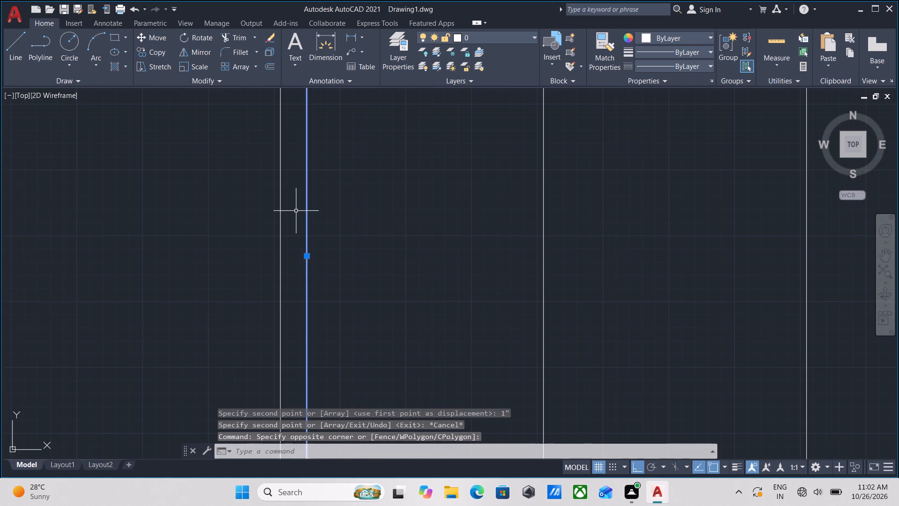
click(686, 62)
click(688, 110)
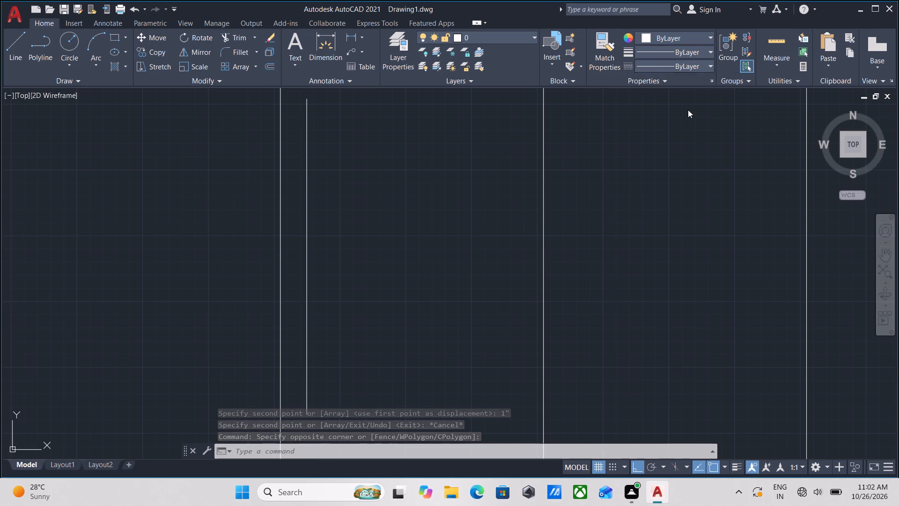
scroll(281, 247, down, 1)
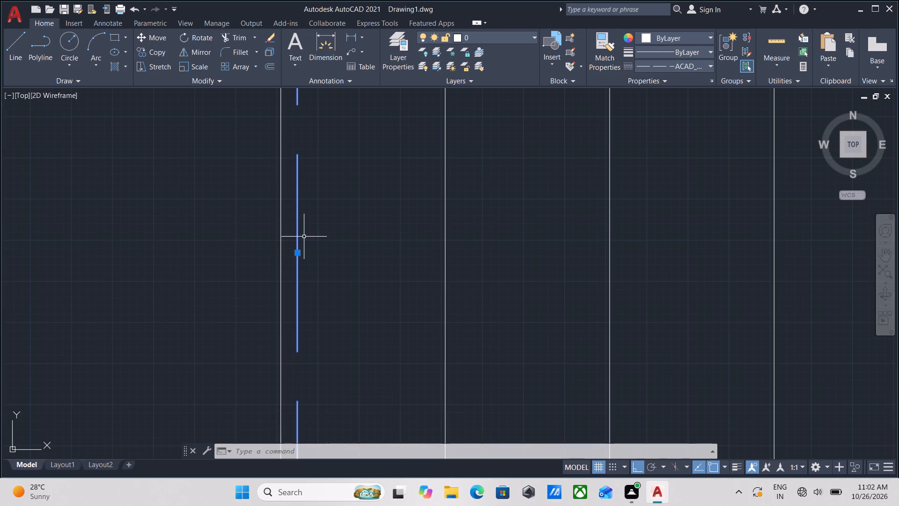
scroll(304, 237, down, 2)
key(Escape)
Open the properties of the dashed line beside the westernmost tread and its linetype scale value.
scroll(329, 240, down, 2)
middle_click(329, 240)
scroll(332, 239, up, 3)
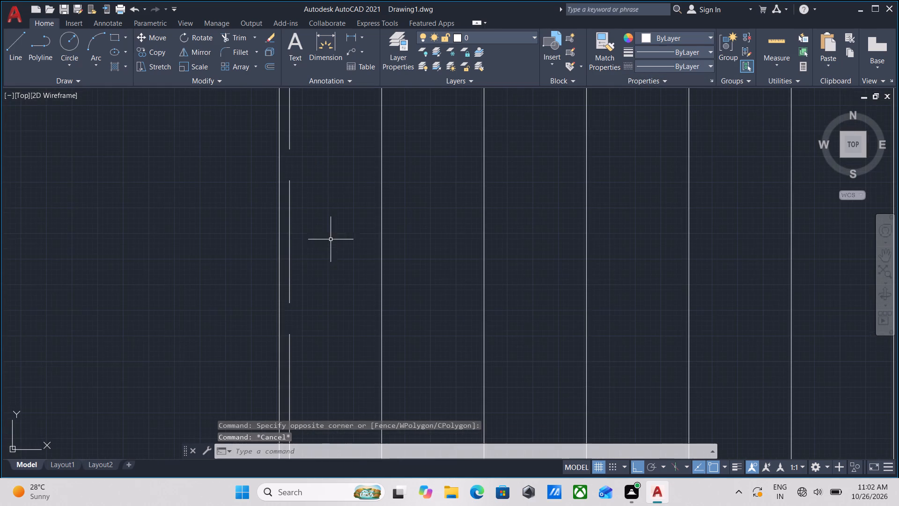
scroll(301, 255, up, 2)
click(301, 255)
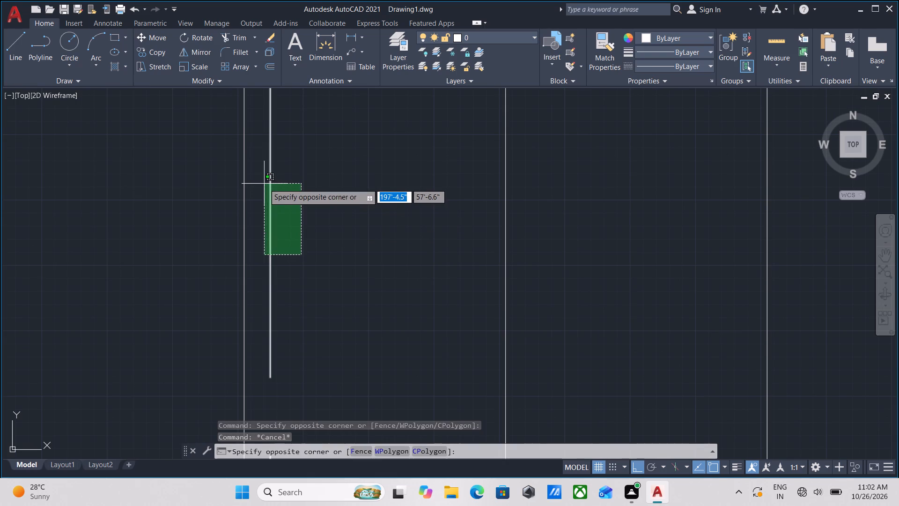
click(264, 184)
key(ctrl+1)
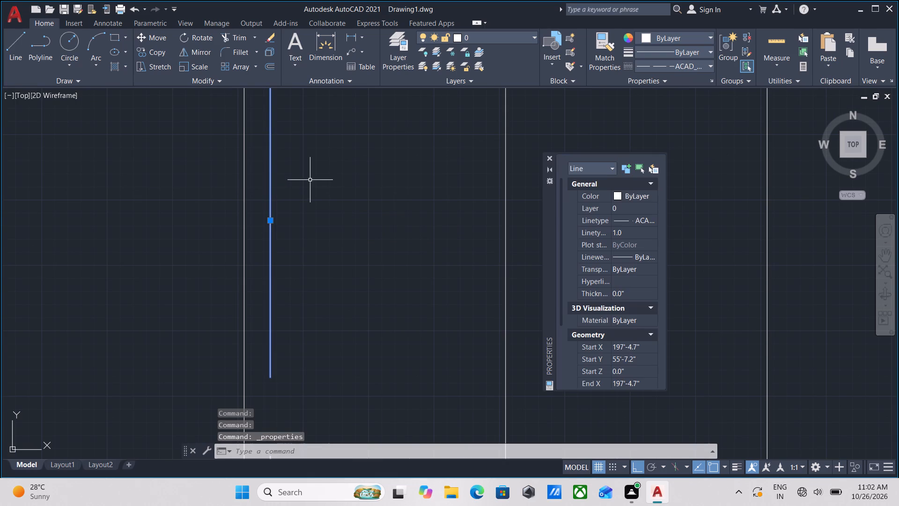
click(631, 207)
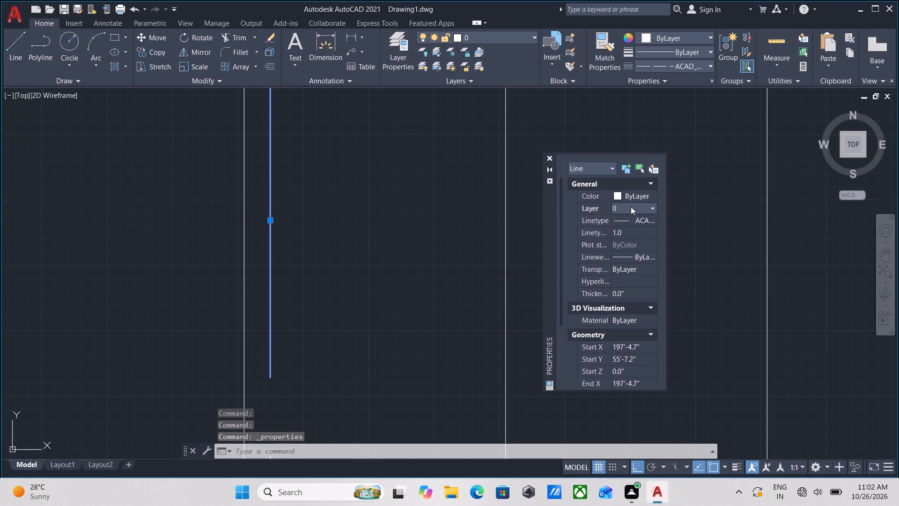
click(635, 235)
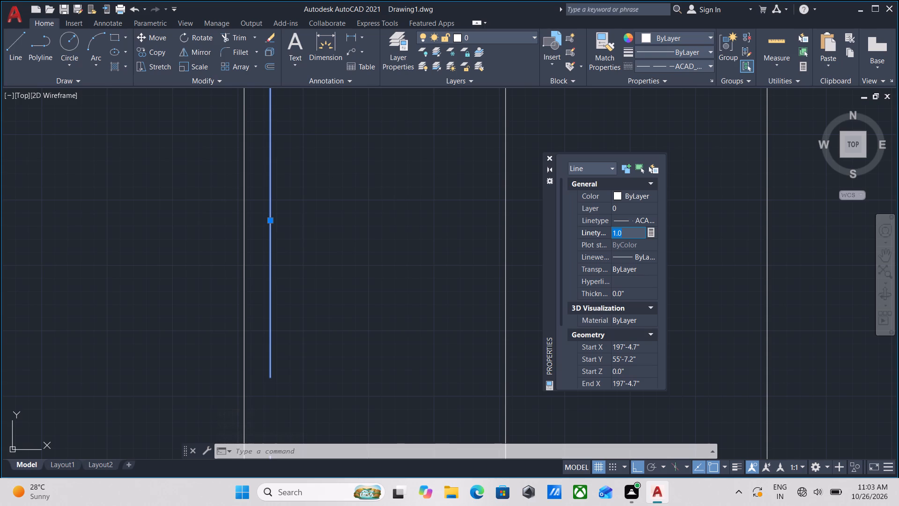
key(Escape)
key(Escape)
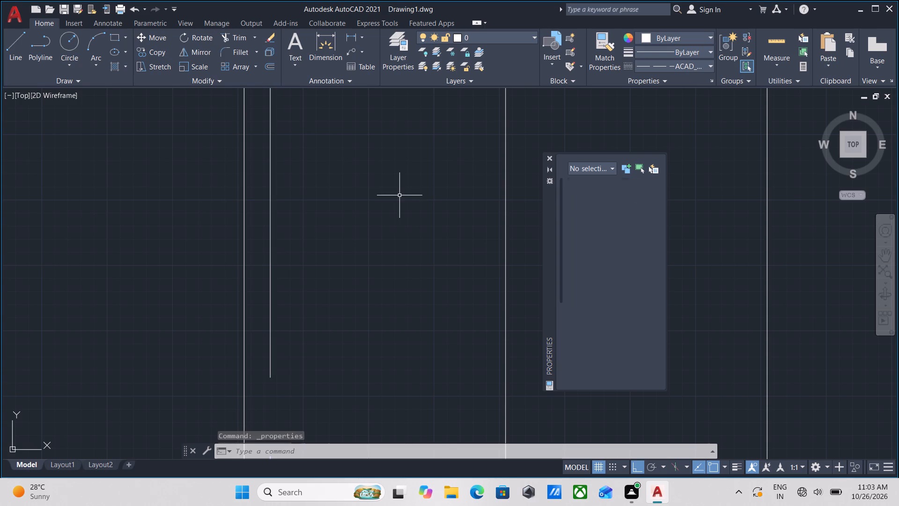
click(552, 160)
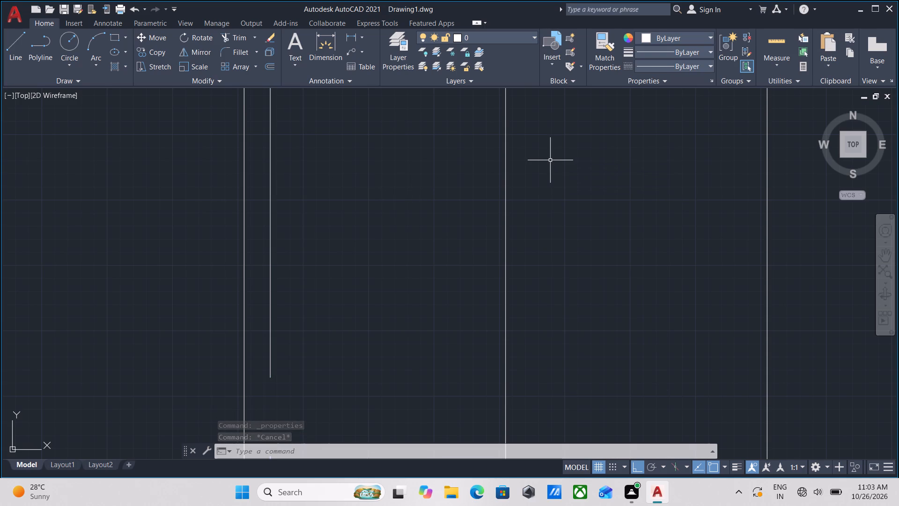
Load the DASHED linetype from acad.lin and make ACAD_ISO02W100 the current linetype.
scroll(420, 172, down, 1)
middle_drag(420, 172, 421, 200)
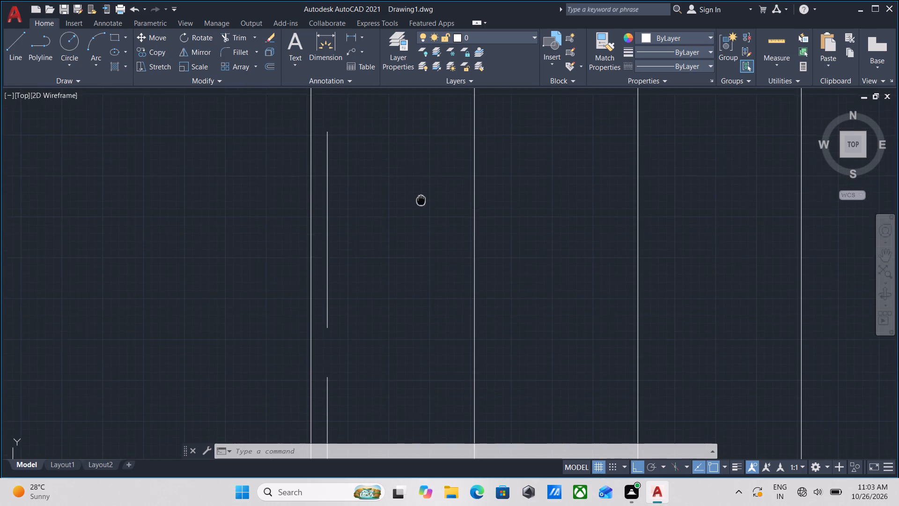
click(685, 69)
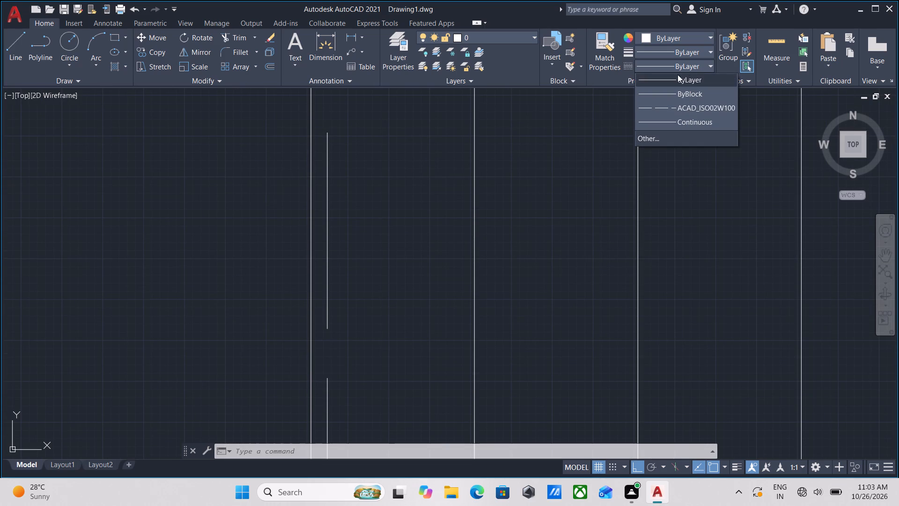
click(650, 137)
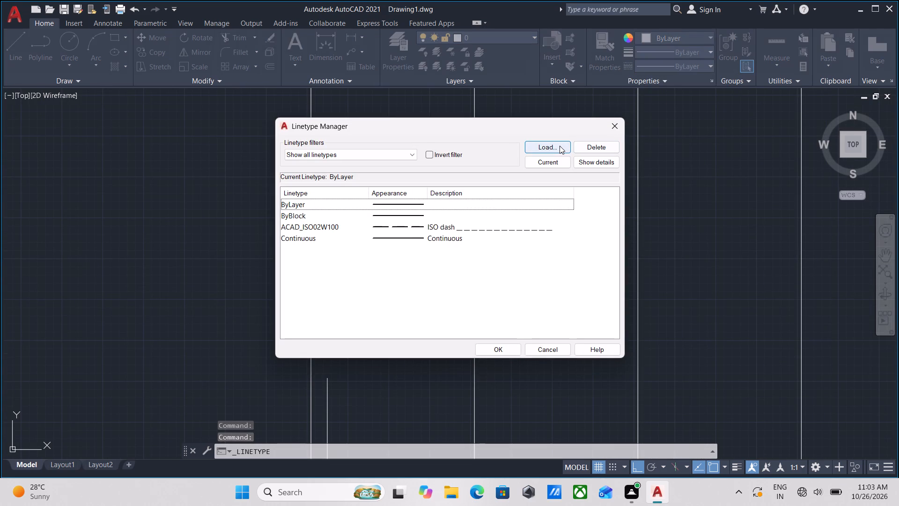
click(560, 146)
scroll(537, 239, down, 3)
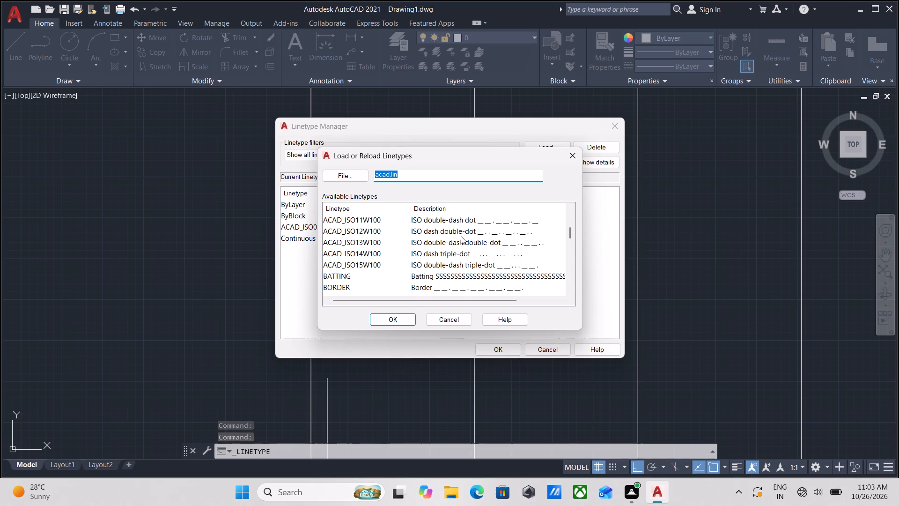
scroll(509, 256, up, 2)
scroll(460, 251, down, 7)
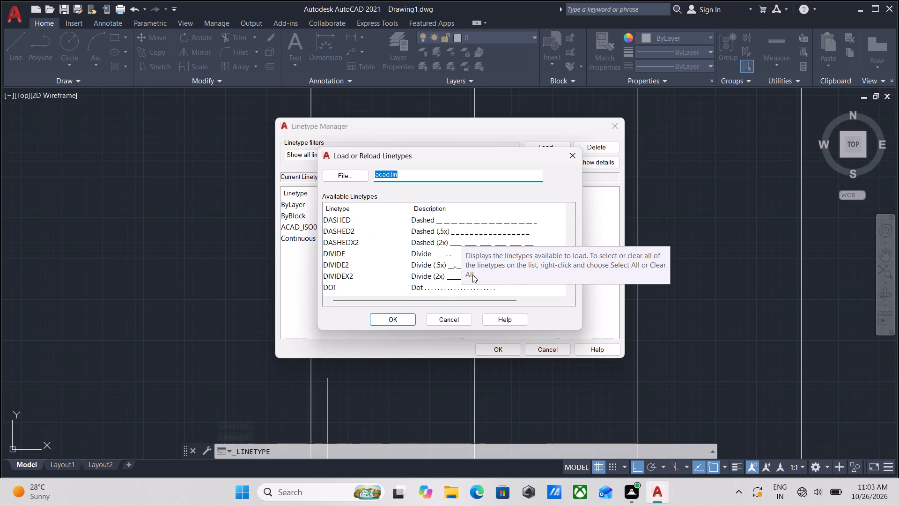
double_click(474, 223)
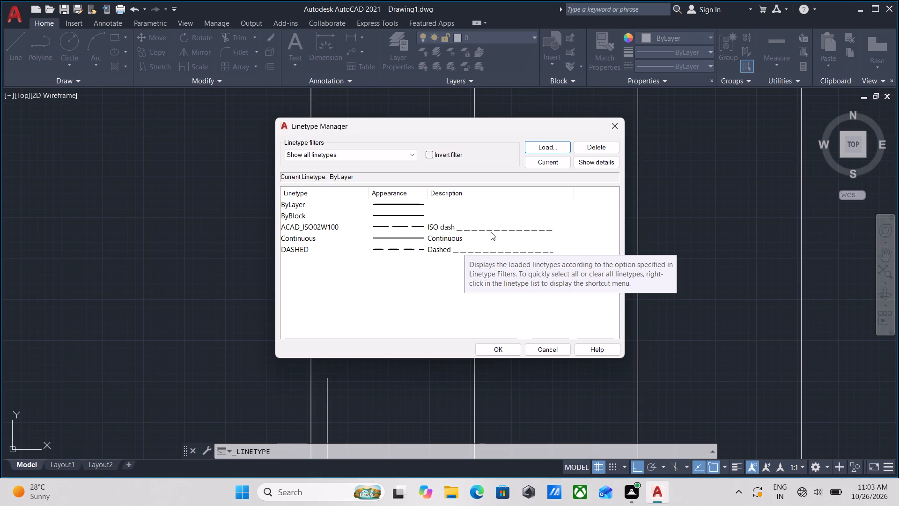
double_click(457, 227)
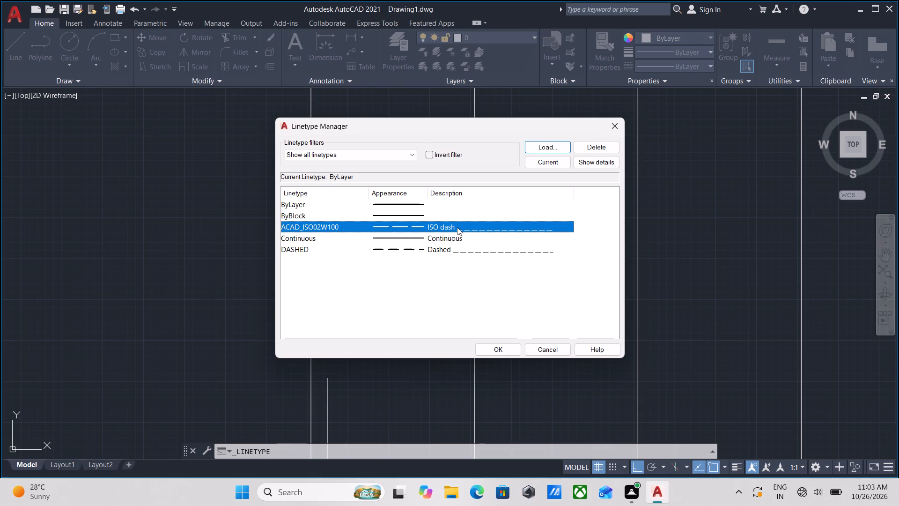
click(491, 348)
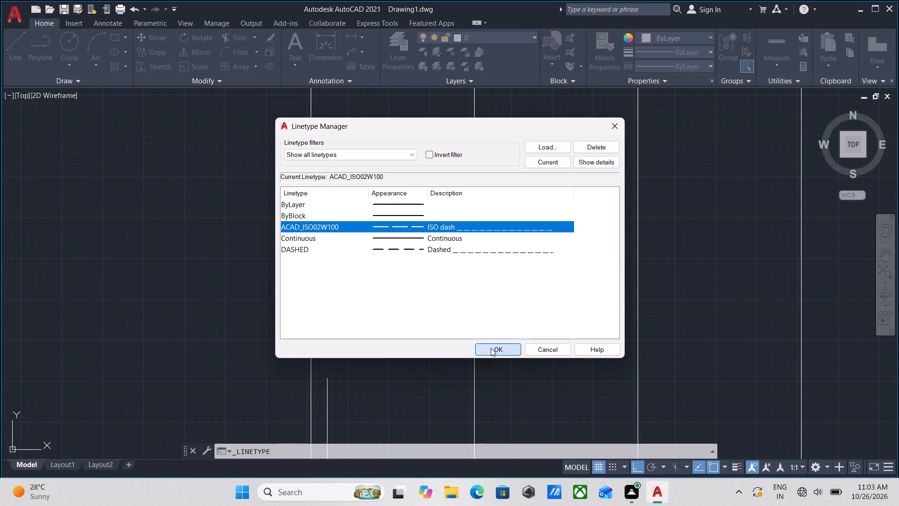
Change the linetype of the broken line just east of the westernmost stair tread to DASHED.
scroll(366, 266, down, 3)
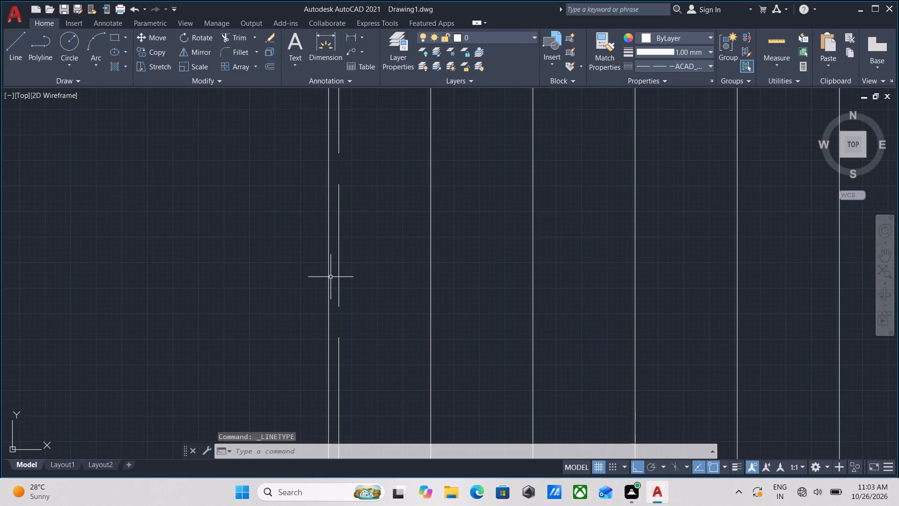
click(348, 314)
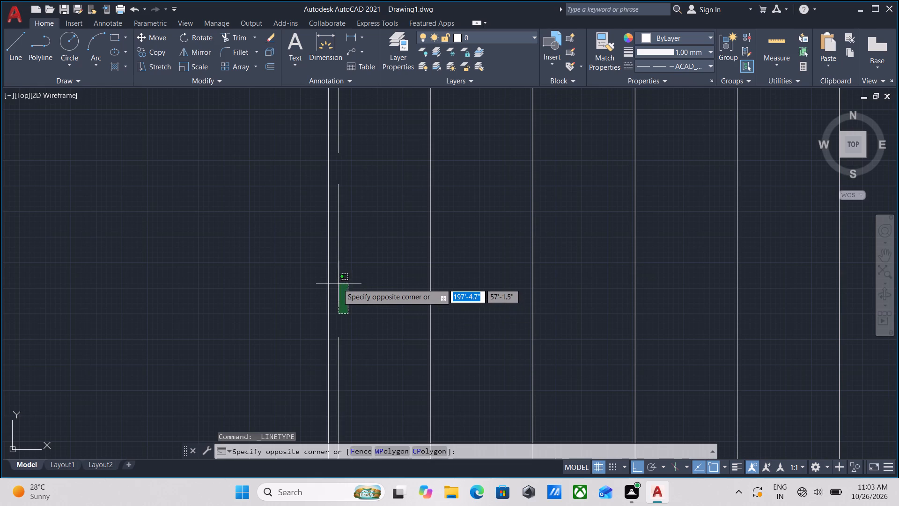
click(335, 280)
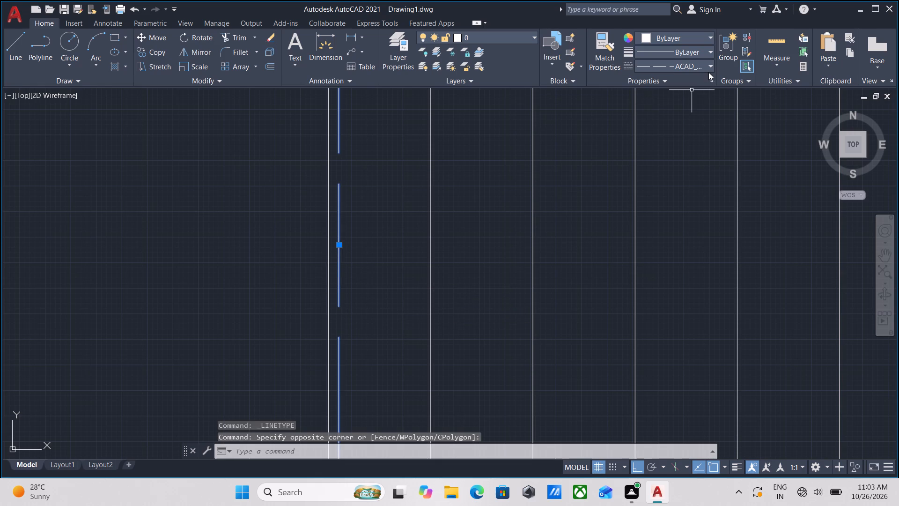
click(705, 68)
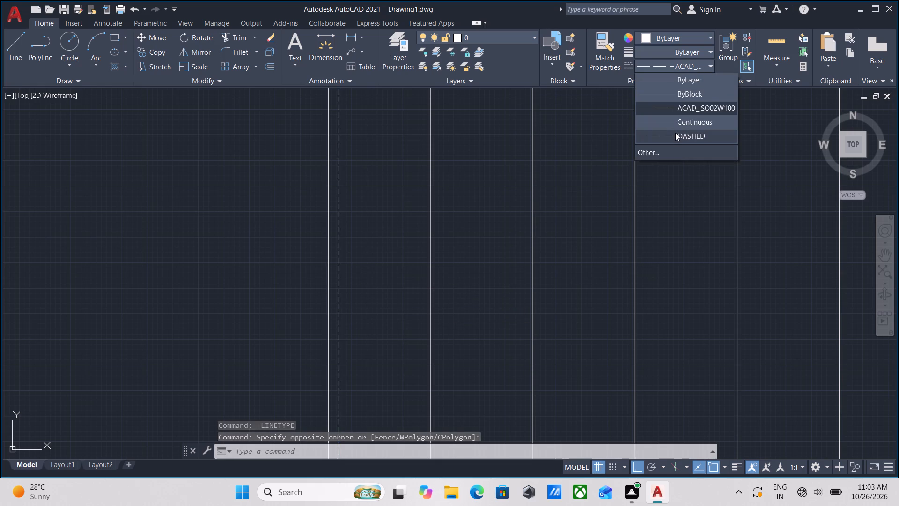
click(675, 133)
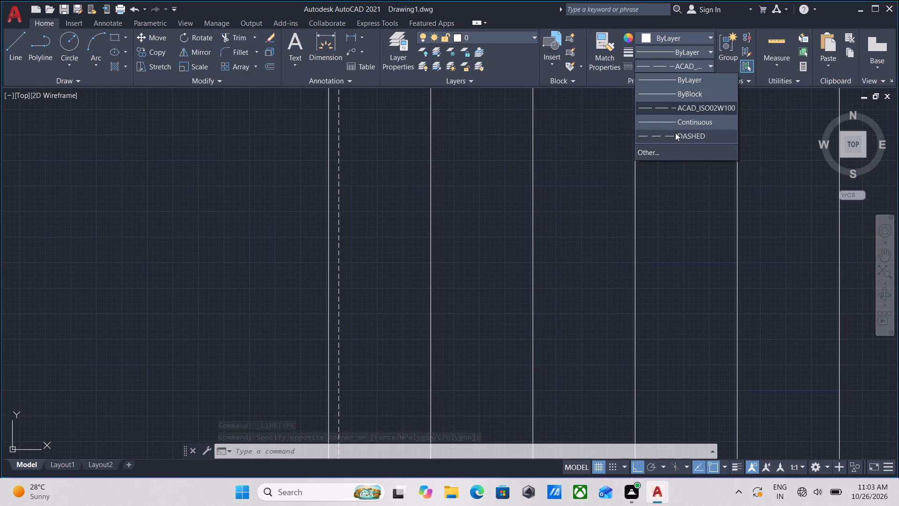
scroll(299, 217, down, 3)
middle_drag(299, 217, 397, 274)
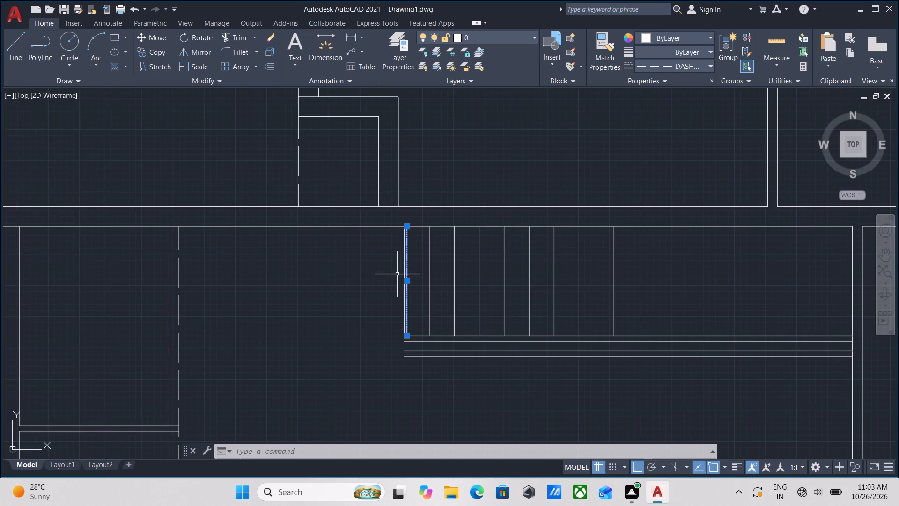
scroll(397, 274, up, 4)
key(Escape)
Copy the dashed nosing line beside the westernmost tread eastward as an array of 7 items spaced 10" apart.
scroll(452, 299, up, 1)
middle_drag(469, 291, 402, 241)
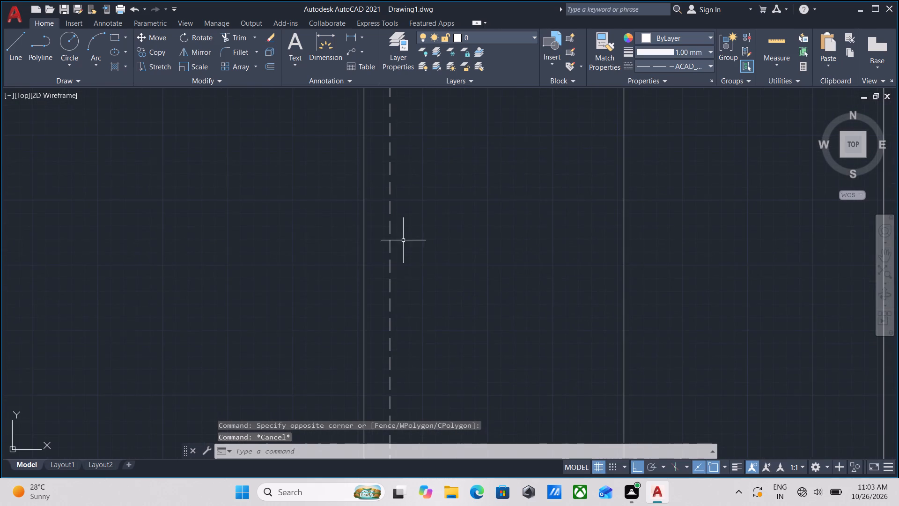
click(427, 279)
click(384, 227)
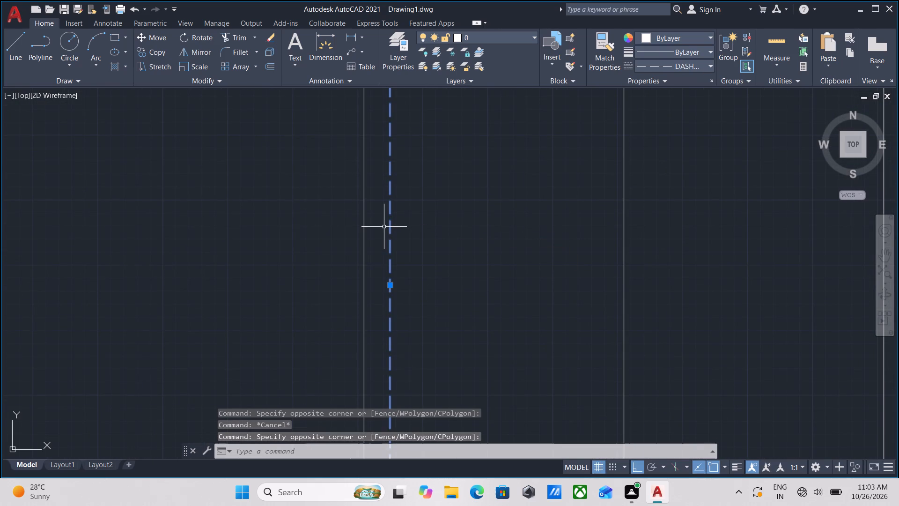
text(co)
key(Return)
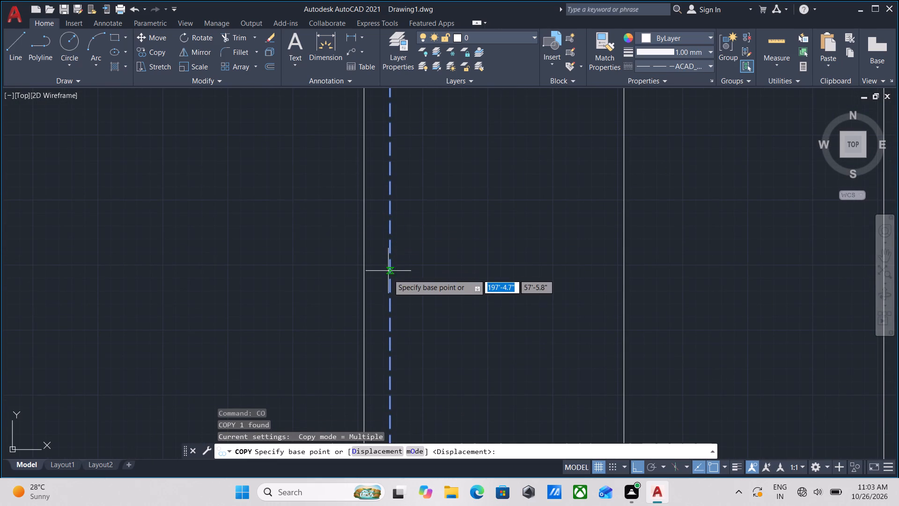
click(390, 283)
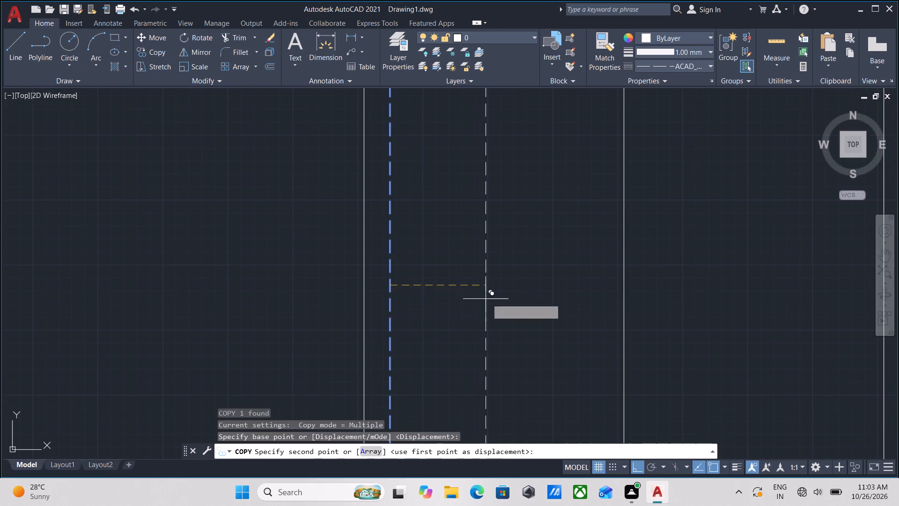
scroll(532, 285, down, 2)
middle_drag(532, 285, 394, 259)
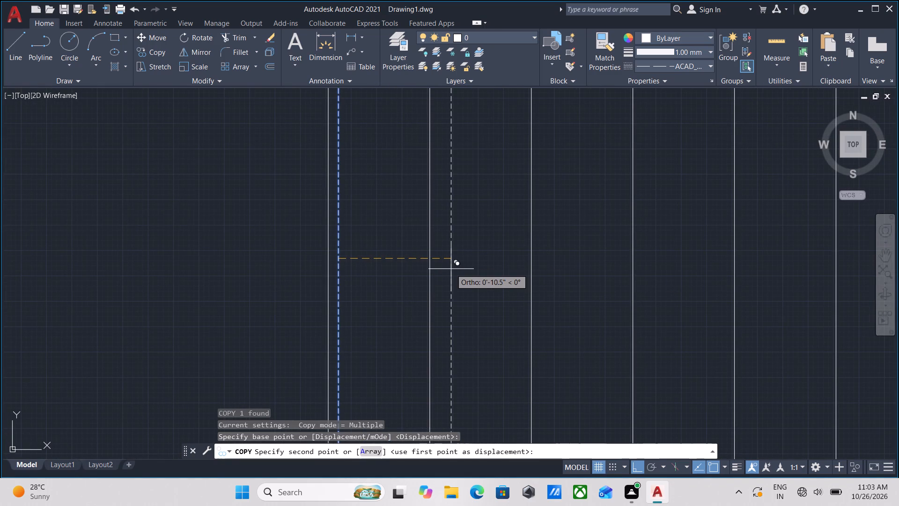
key(a)
key(Return)
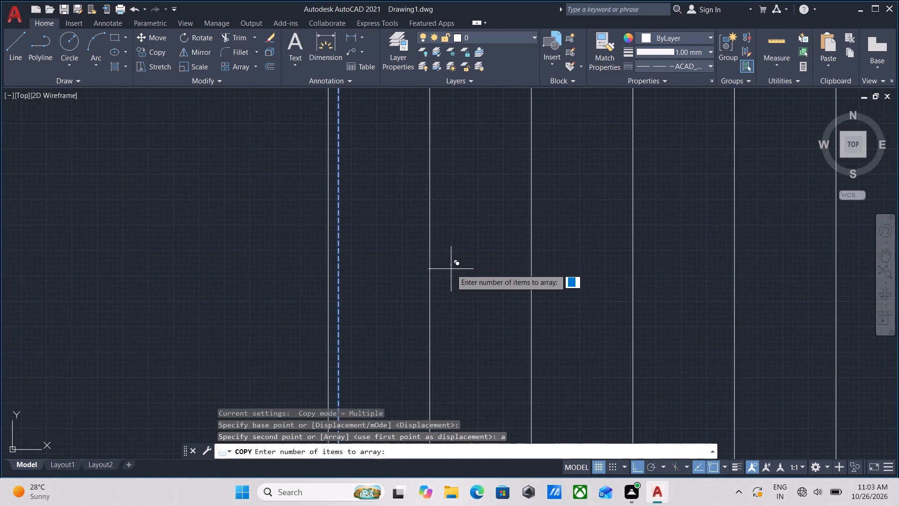
key(7)
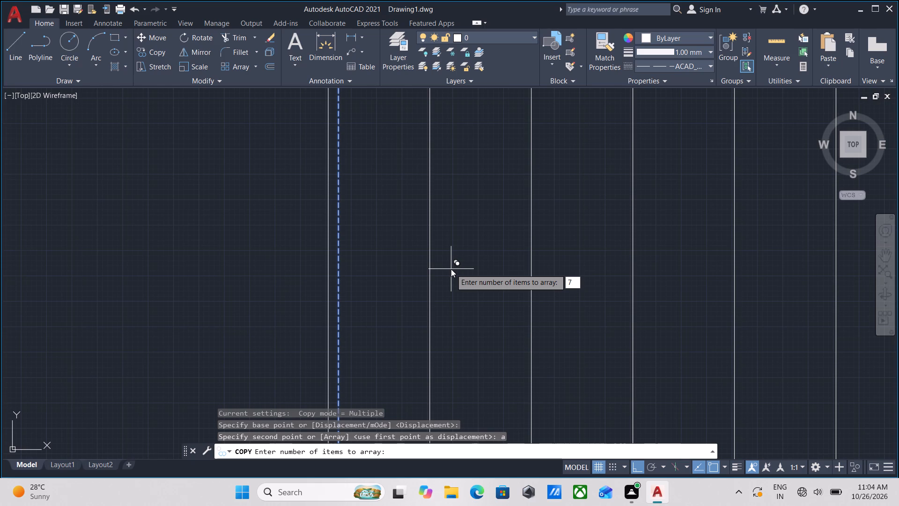
key(Return)
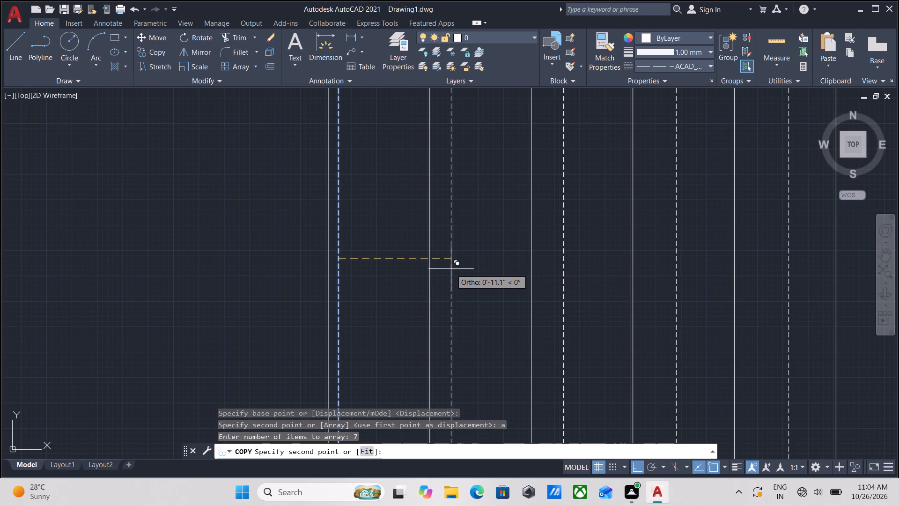
text(10")
key(Return)
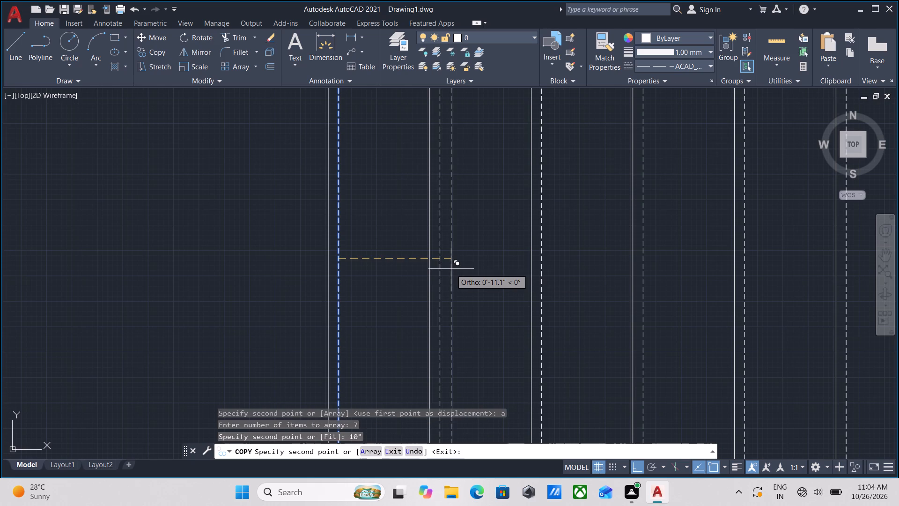
key(Escape)
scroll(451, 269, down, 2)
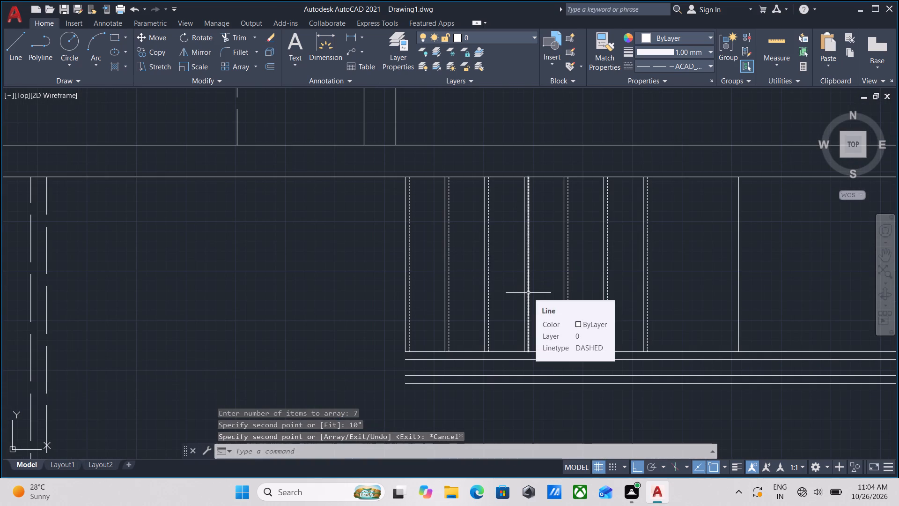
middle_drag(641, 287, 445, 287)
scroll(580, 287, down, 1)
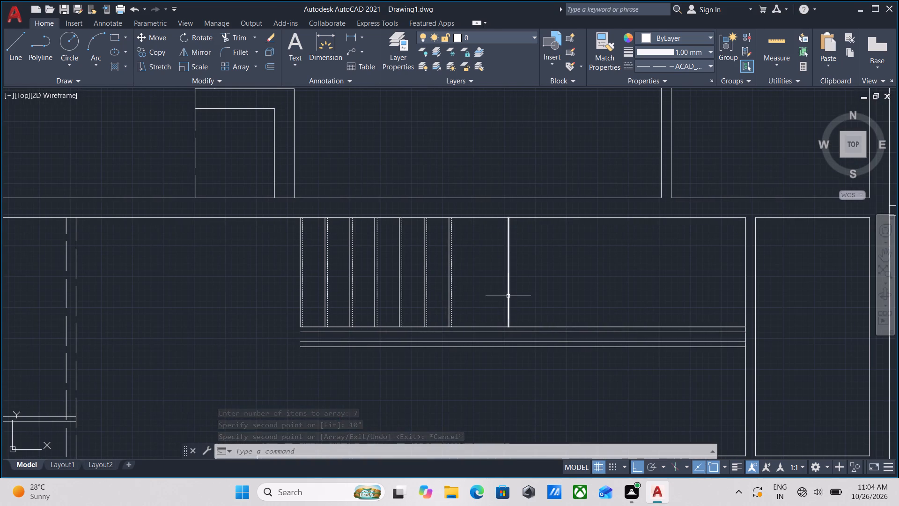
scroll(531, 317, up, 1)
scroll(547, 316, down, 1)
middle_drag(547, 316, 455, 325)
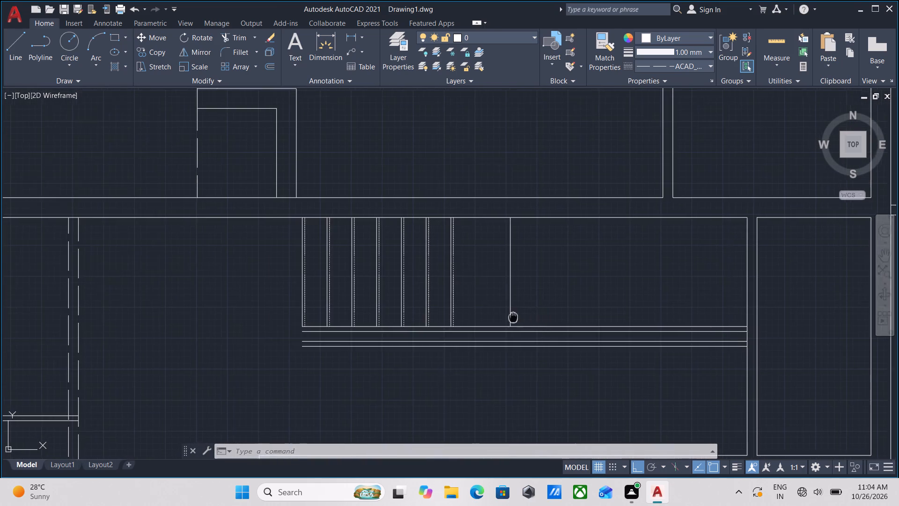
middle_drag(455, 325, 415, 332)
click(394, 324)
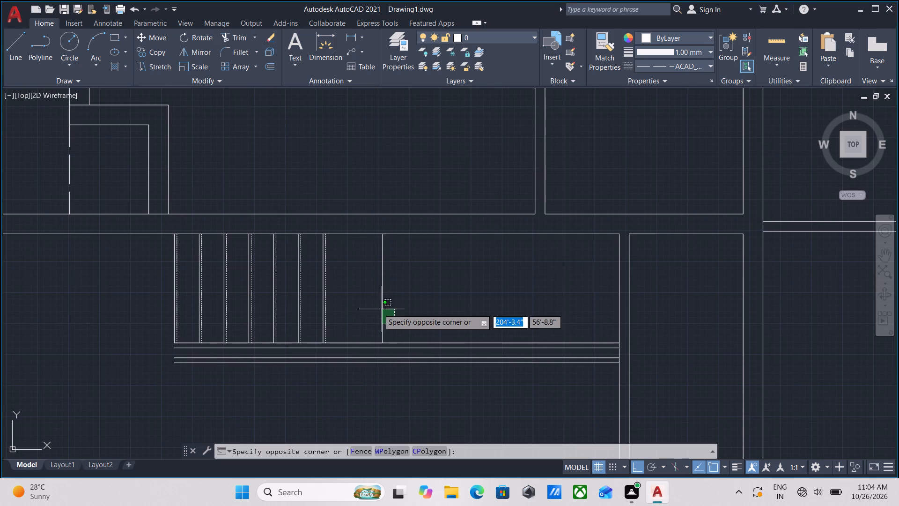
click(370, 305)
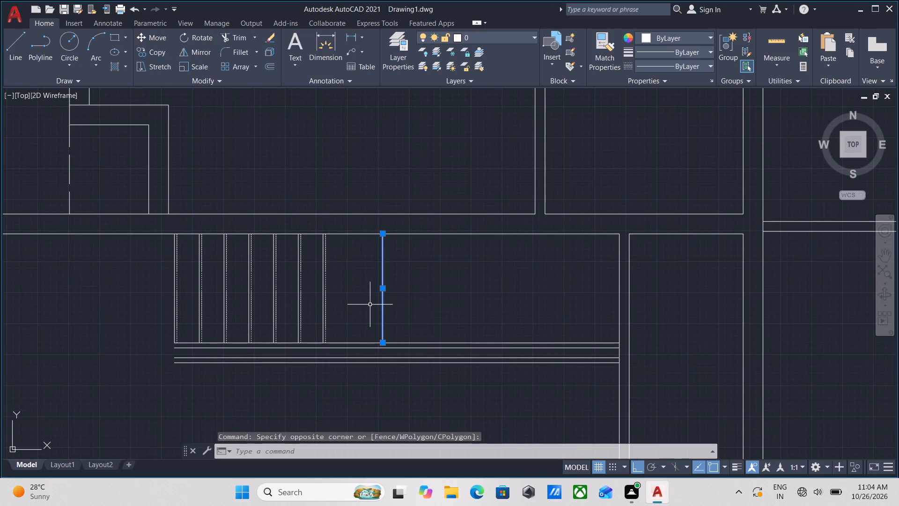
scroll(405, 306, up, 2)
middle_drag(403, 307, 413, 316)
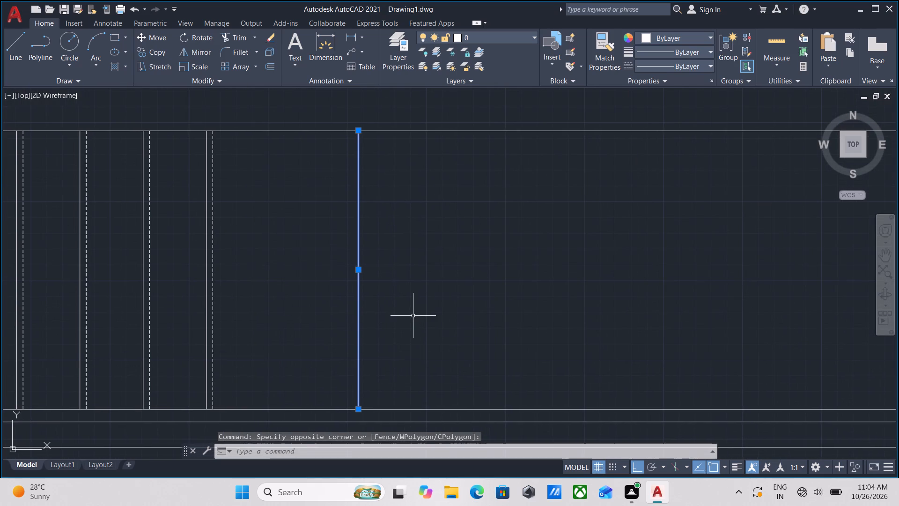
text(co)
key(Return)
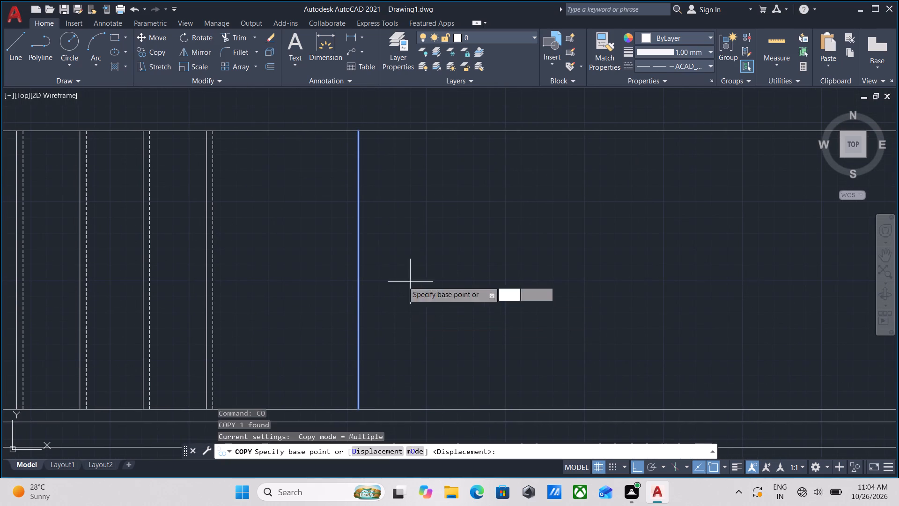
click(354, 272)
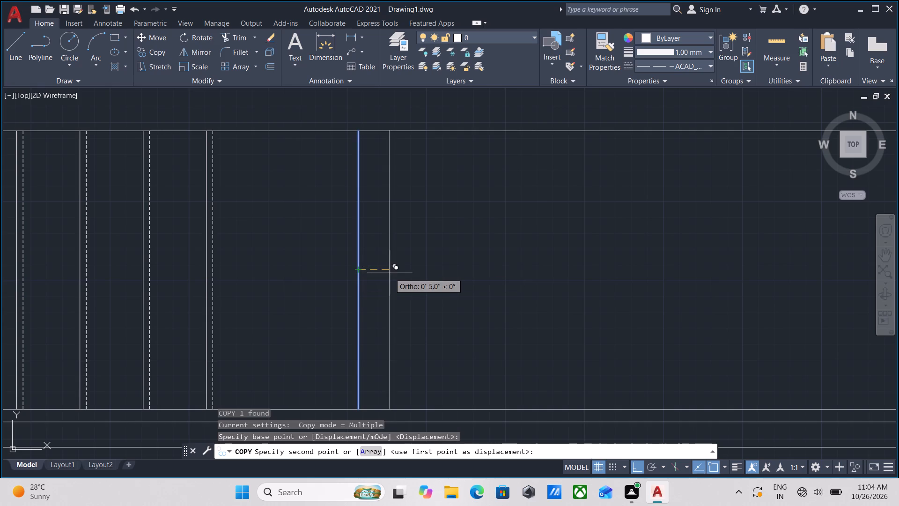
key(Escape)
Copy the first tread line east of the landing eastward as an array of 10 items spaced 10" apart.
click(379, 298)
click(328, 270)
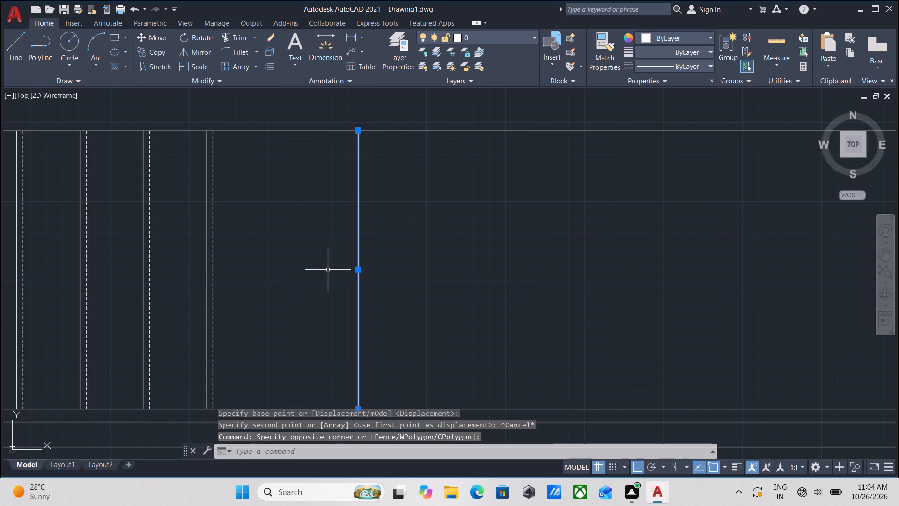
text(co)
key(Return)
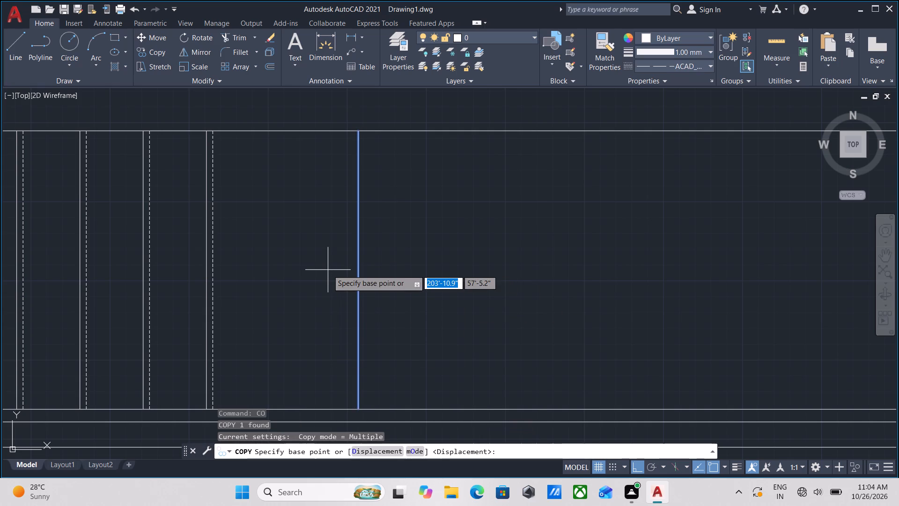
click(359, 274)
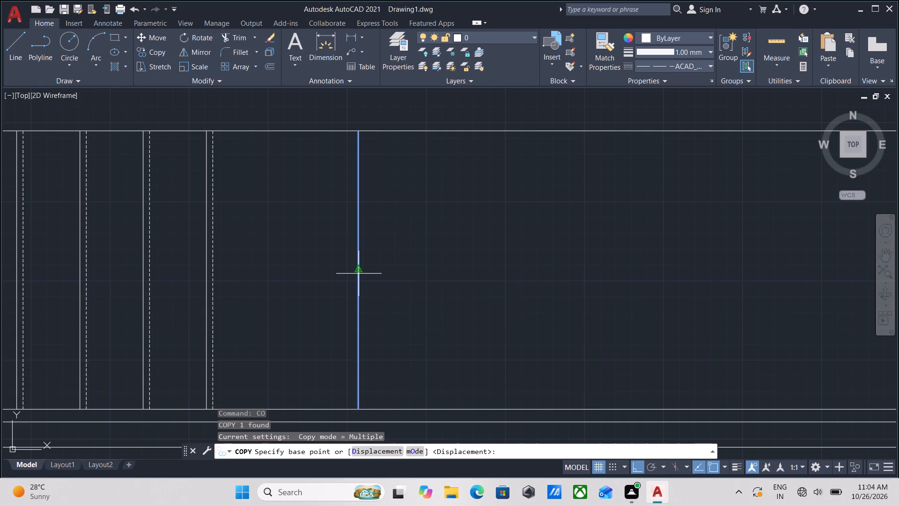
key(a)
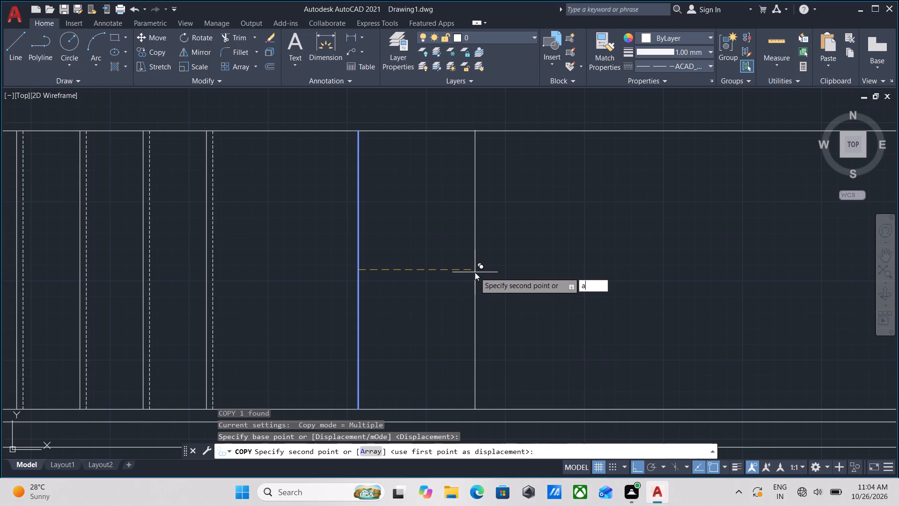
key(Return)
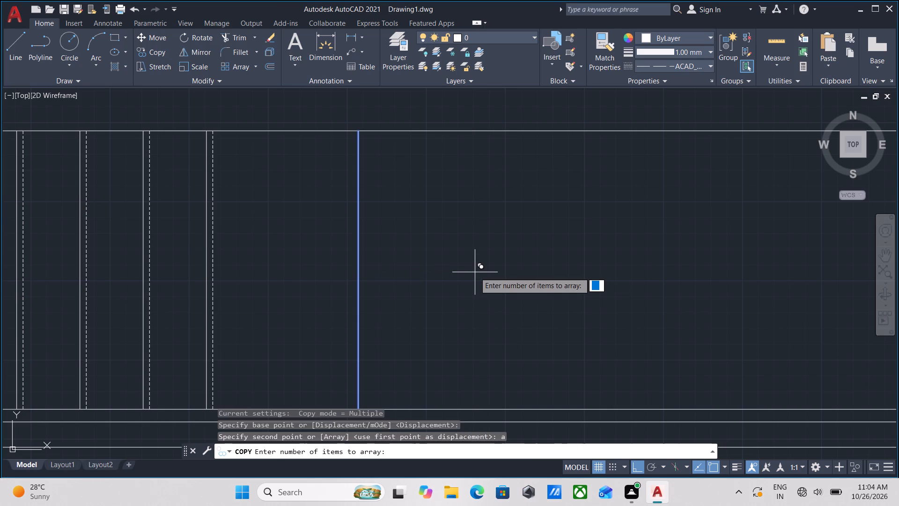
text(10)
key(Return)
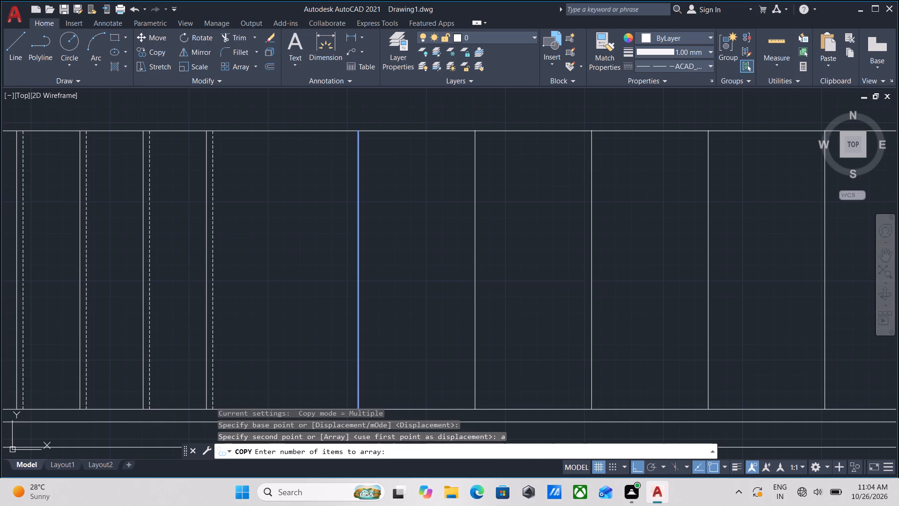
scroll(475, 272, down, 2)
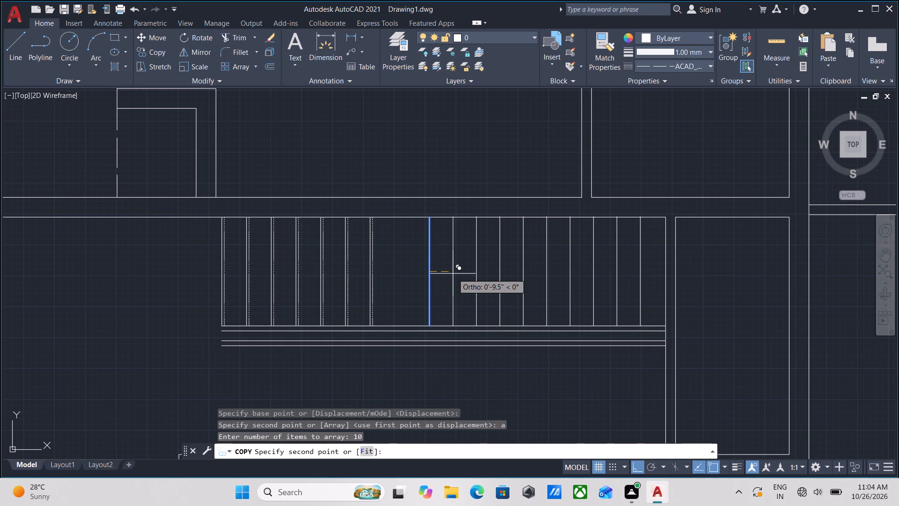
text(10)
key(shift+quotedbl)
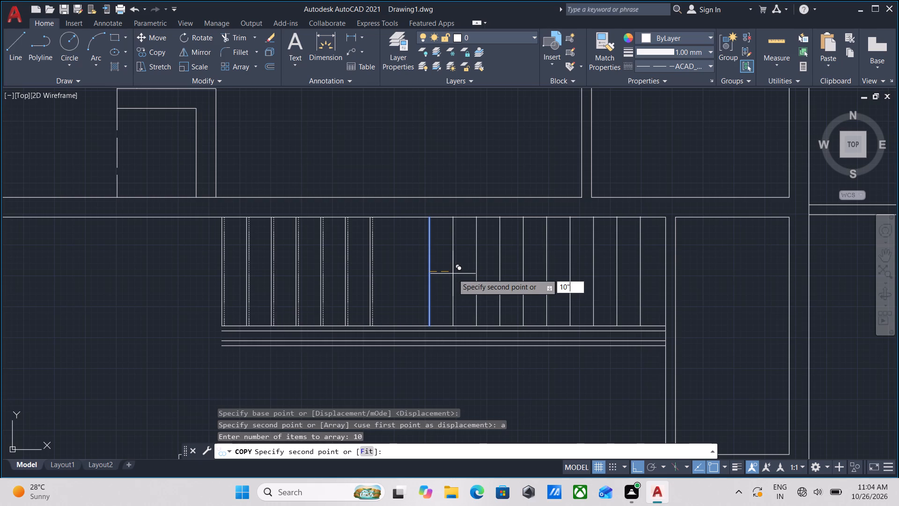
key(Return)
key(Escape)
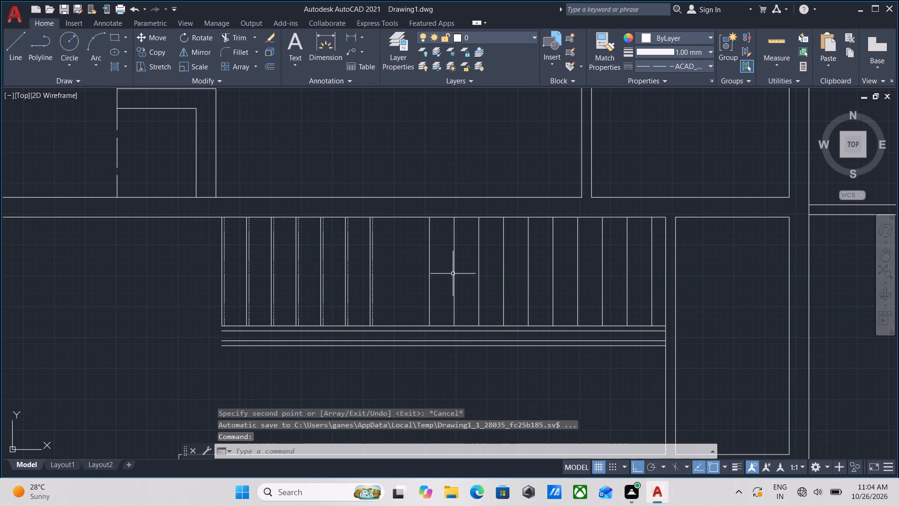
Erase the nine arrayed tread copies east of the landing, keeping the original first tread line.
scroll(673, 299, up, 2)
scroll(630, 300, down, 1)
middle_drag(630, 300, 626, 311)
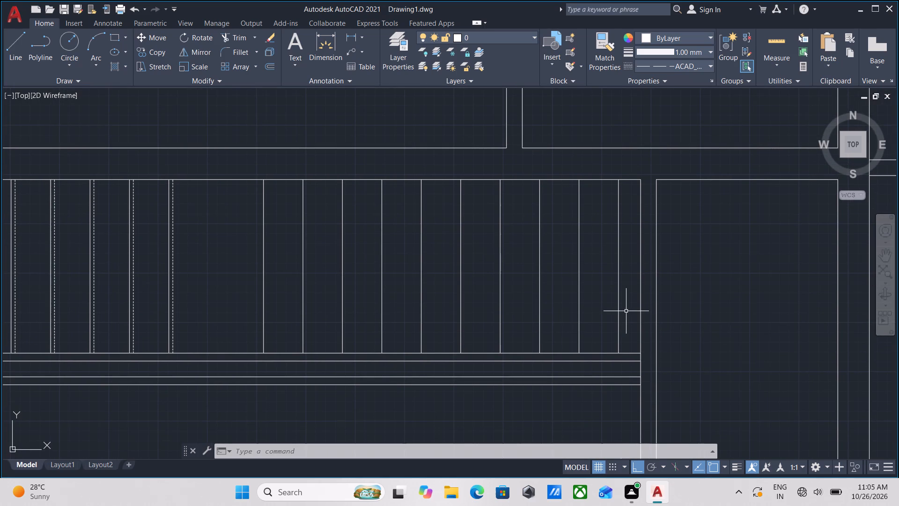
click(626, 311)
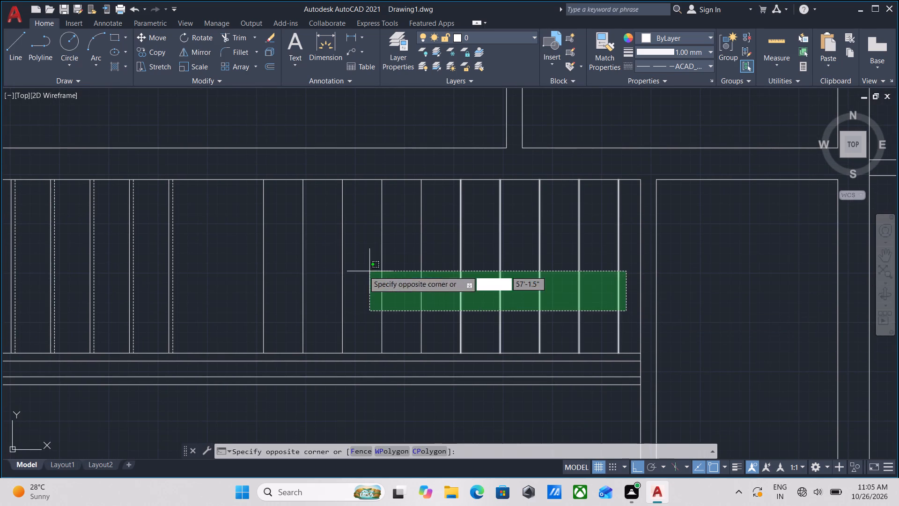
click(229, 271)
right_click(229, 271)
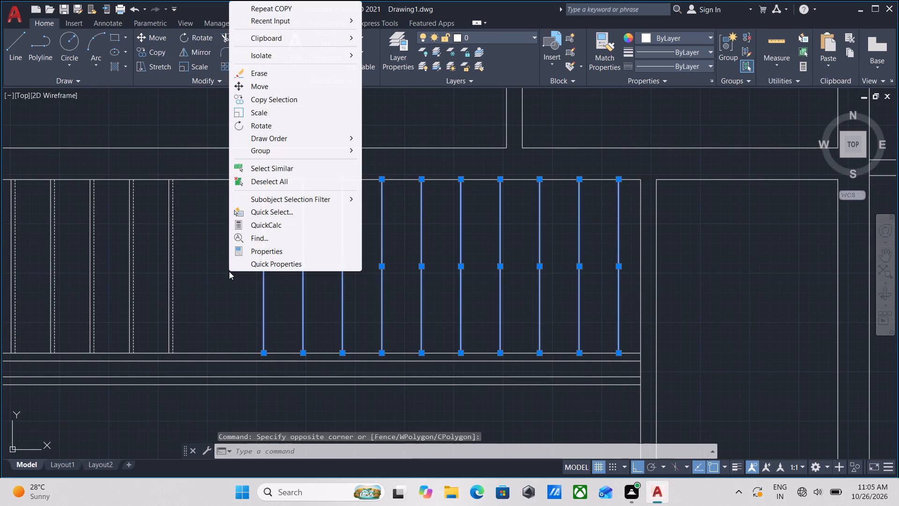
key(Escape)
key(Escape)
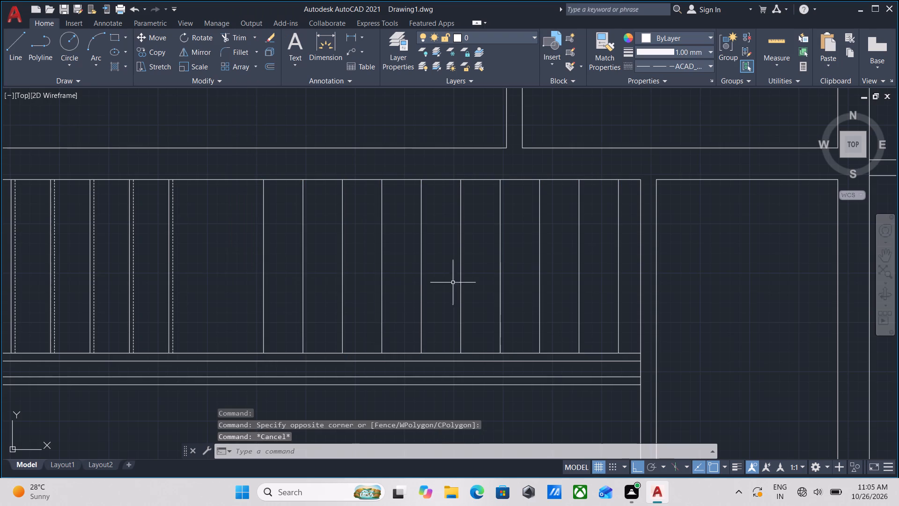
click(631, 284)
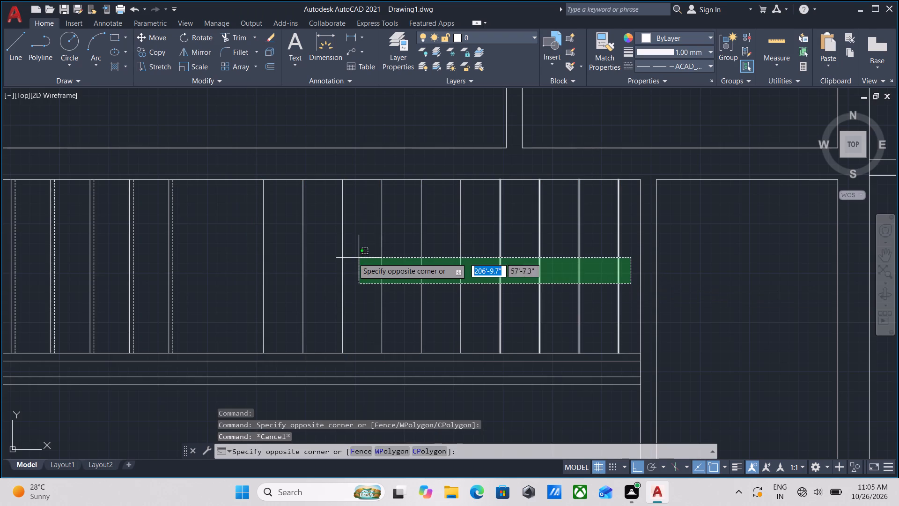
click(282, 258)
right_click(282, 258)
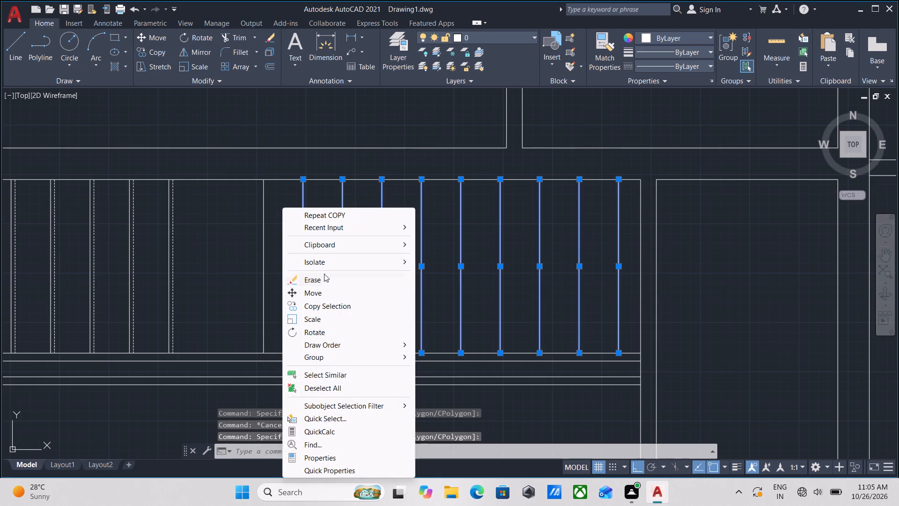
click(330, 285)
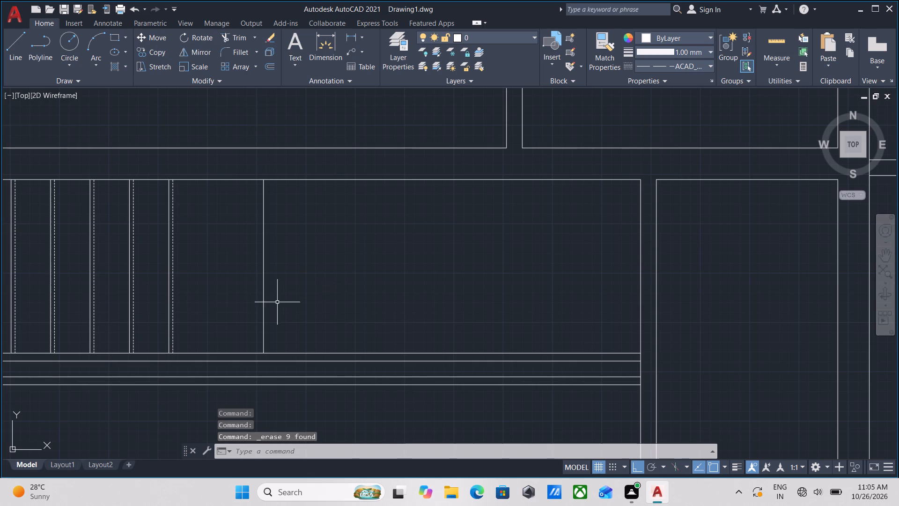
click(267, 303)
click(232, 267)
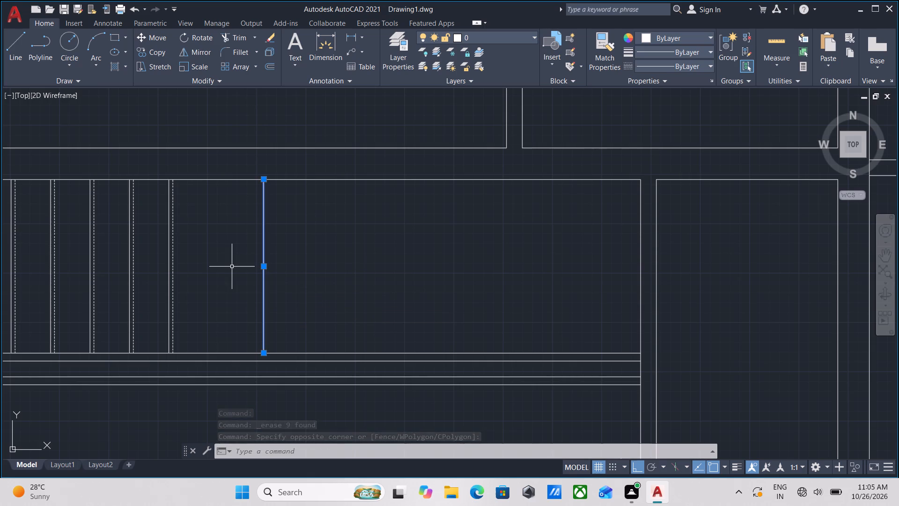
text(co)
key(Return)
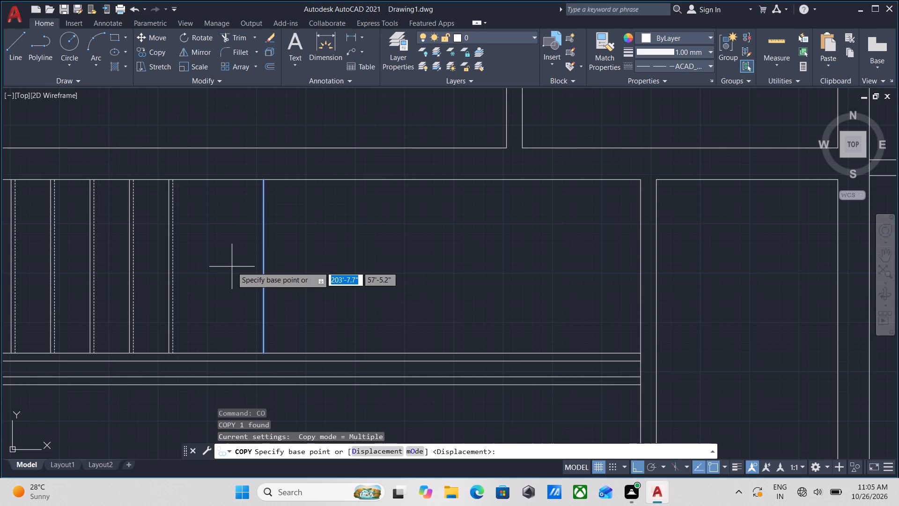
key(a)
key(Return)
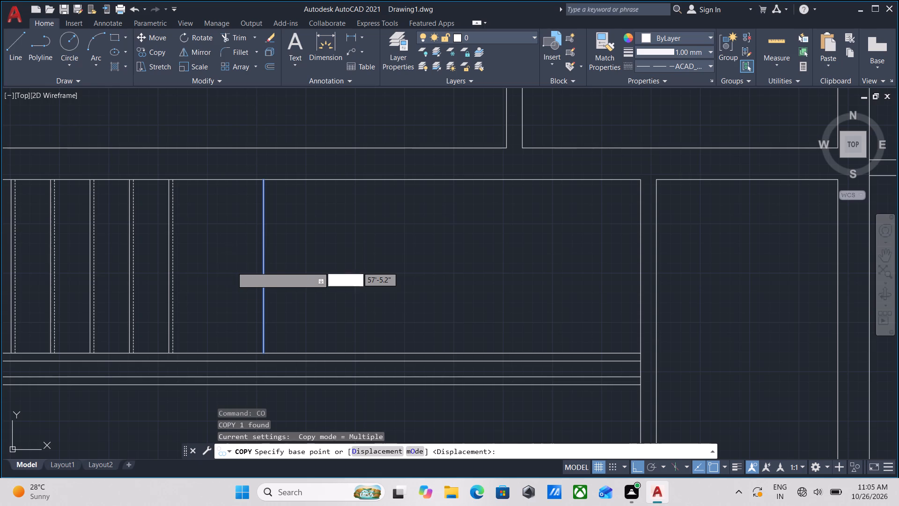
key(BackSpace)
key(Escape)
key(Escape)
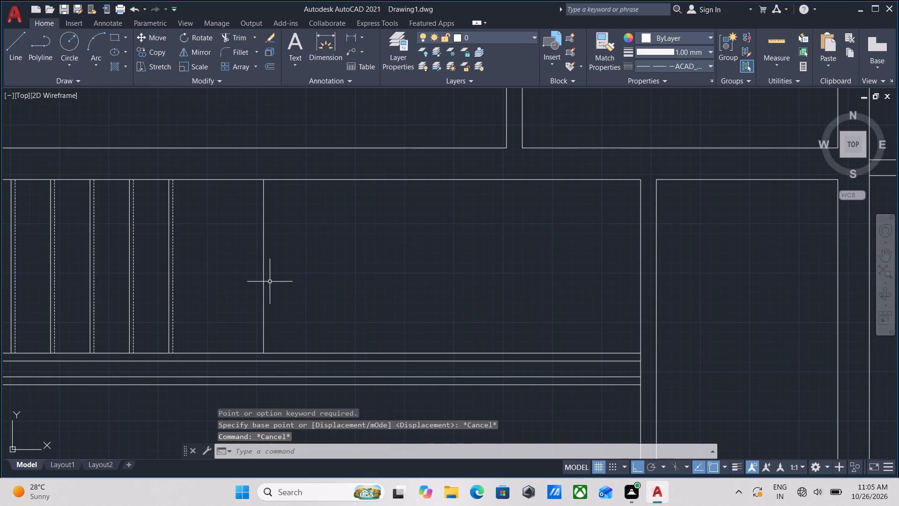
Copy the first tread line east of the landing eastward as an array of 6 items spaced 10" apart.
click(276, 282)
click(233, 253)
text(co)
key(Return)
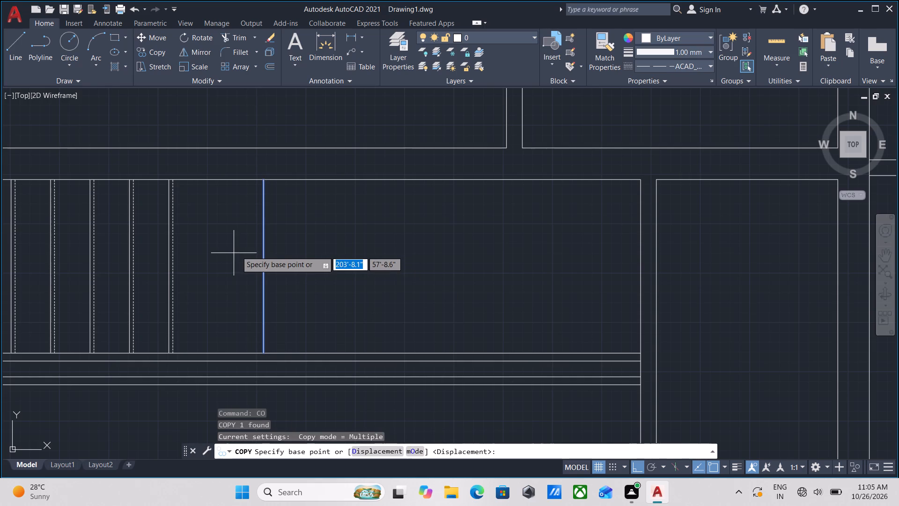
click(262, 263)
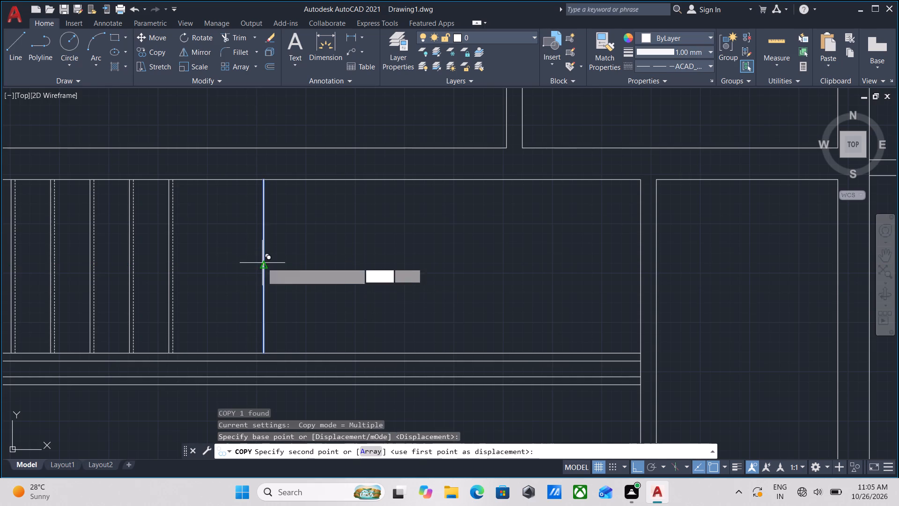
key(a)
key(Return)
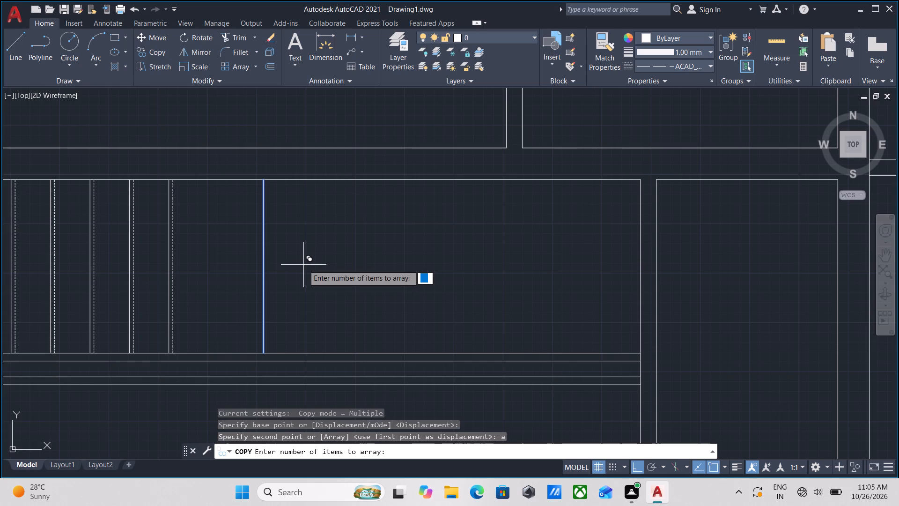
key(6)
key(Return)
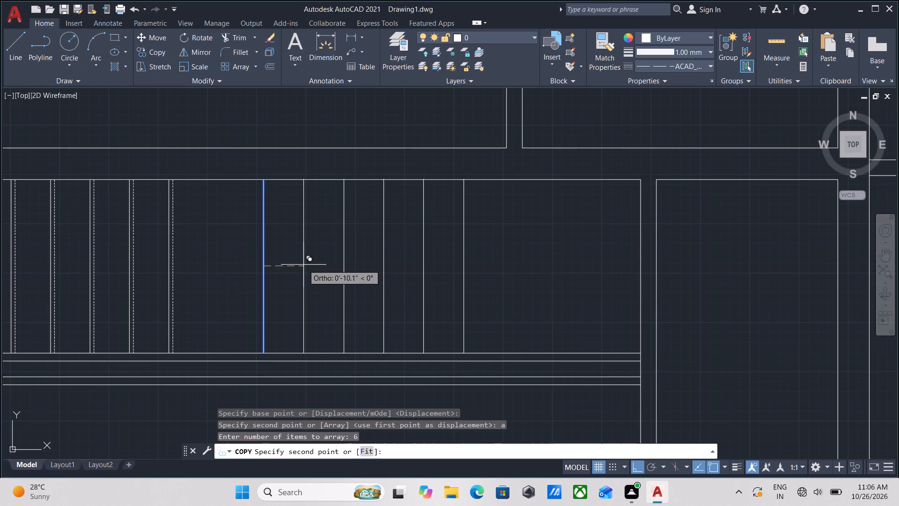
text(10)
key(shift+quotedbl)
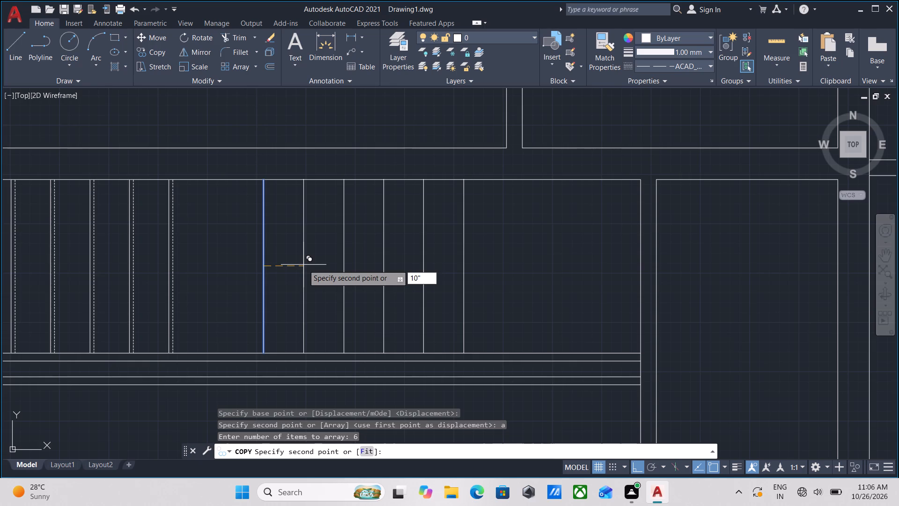
key(Return)
key(Escape)
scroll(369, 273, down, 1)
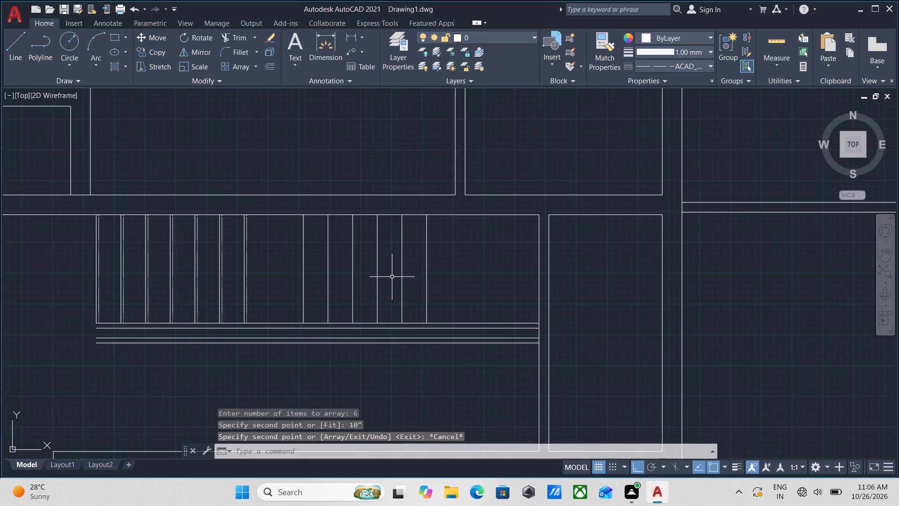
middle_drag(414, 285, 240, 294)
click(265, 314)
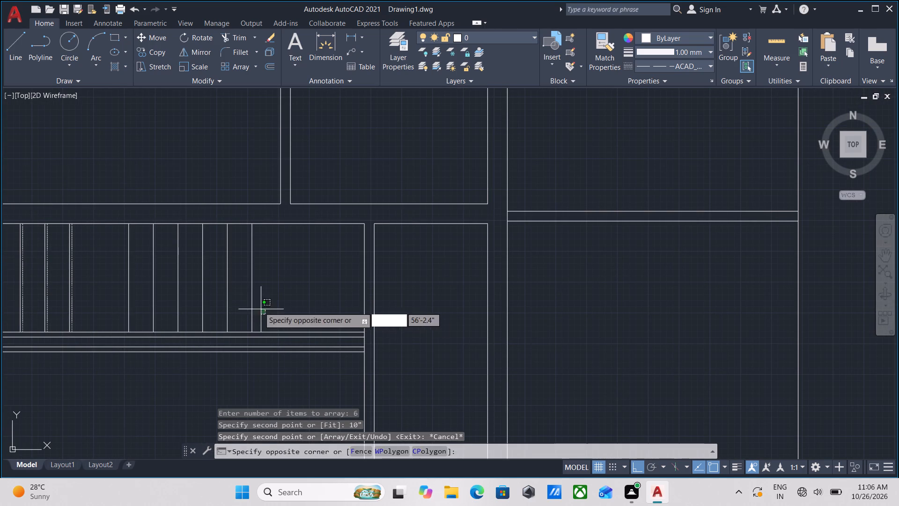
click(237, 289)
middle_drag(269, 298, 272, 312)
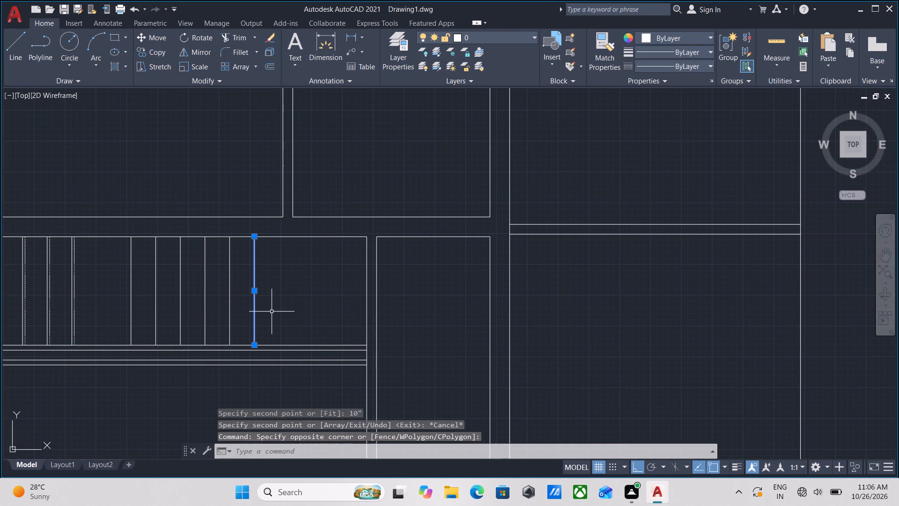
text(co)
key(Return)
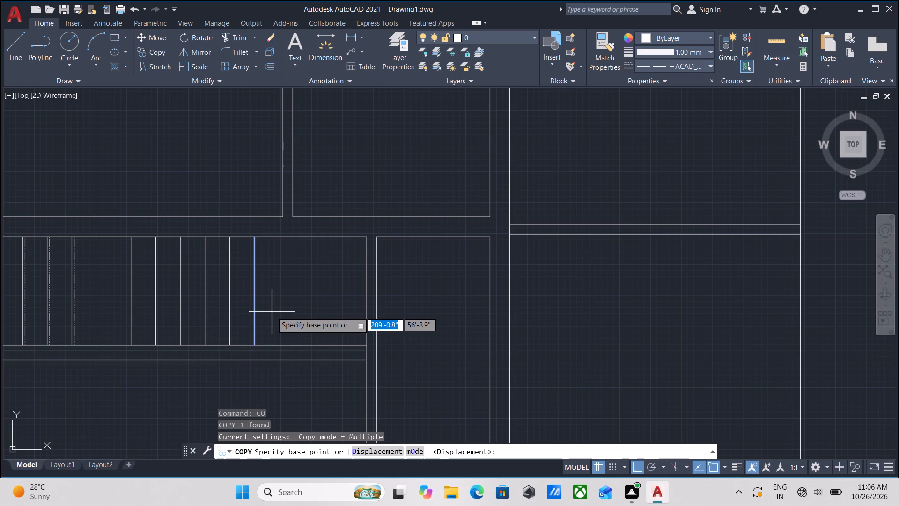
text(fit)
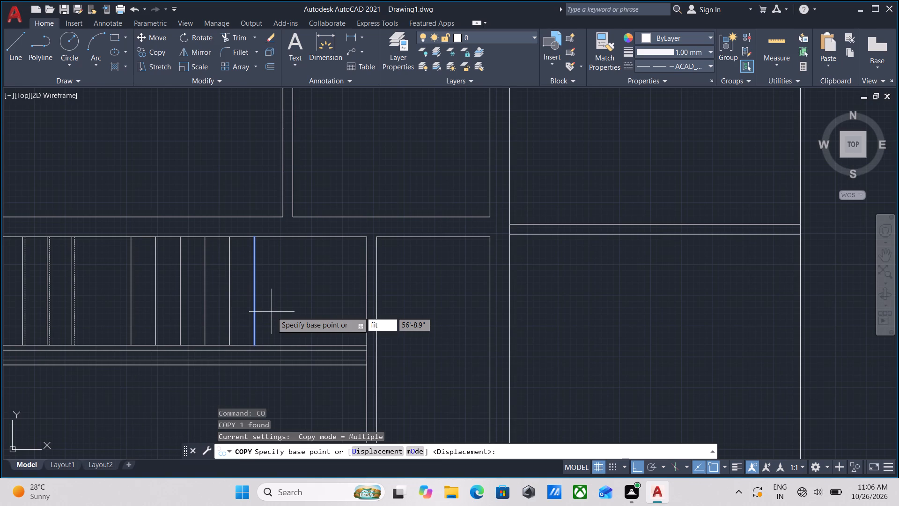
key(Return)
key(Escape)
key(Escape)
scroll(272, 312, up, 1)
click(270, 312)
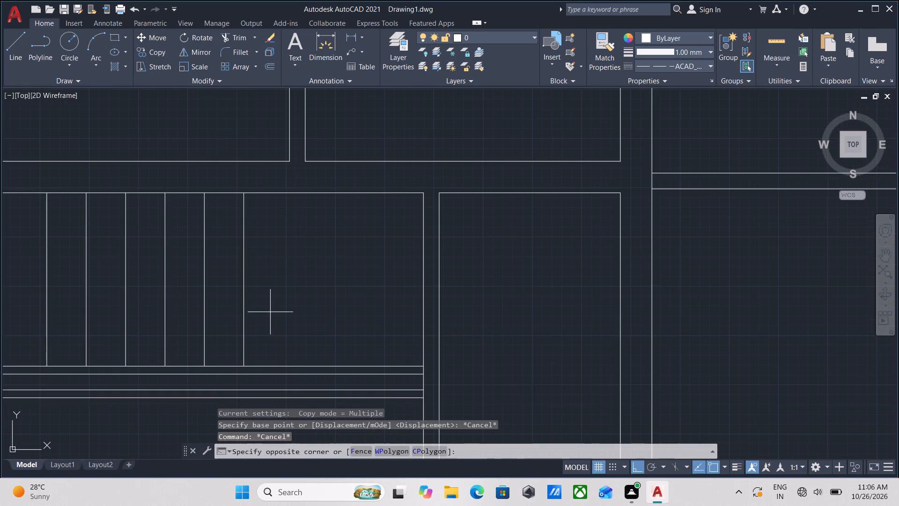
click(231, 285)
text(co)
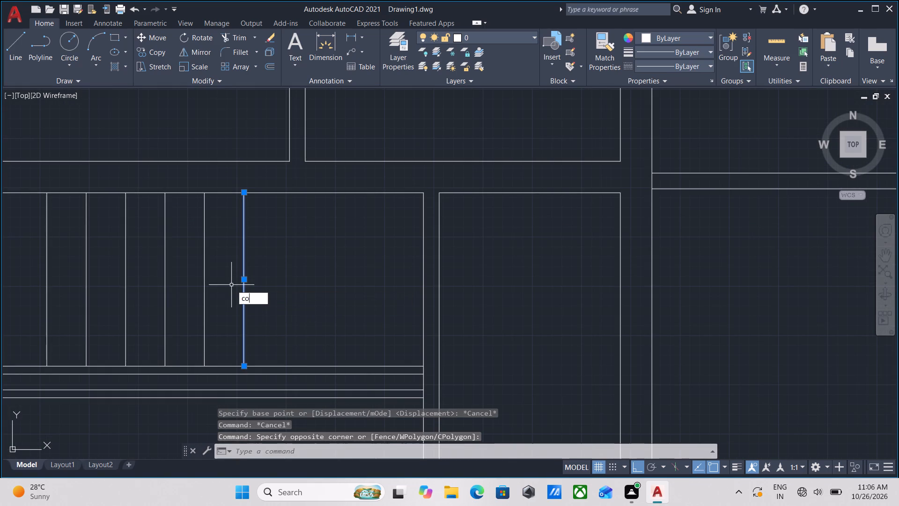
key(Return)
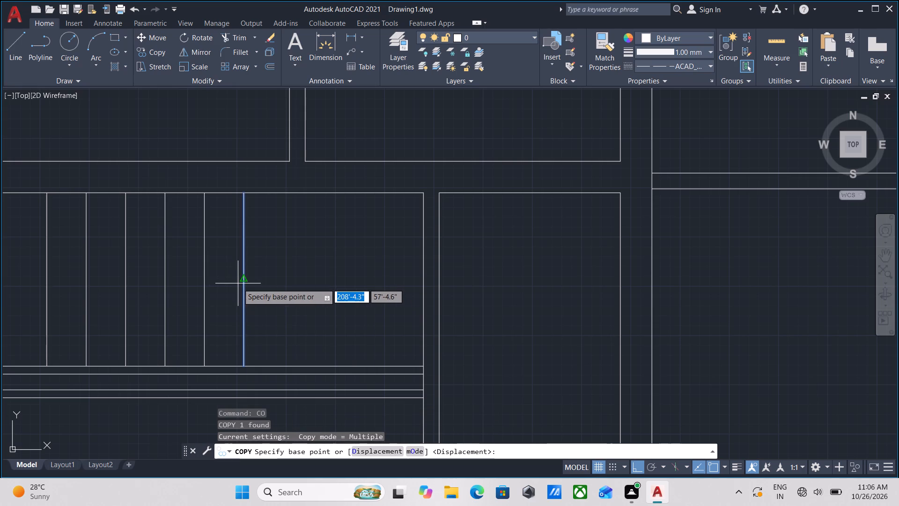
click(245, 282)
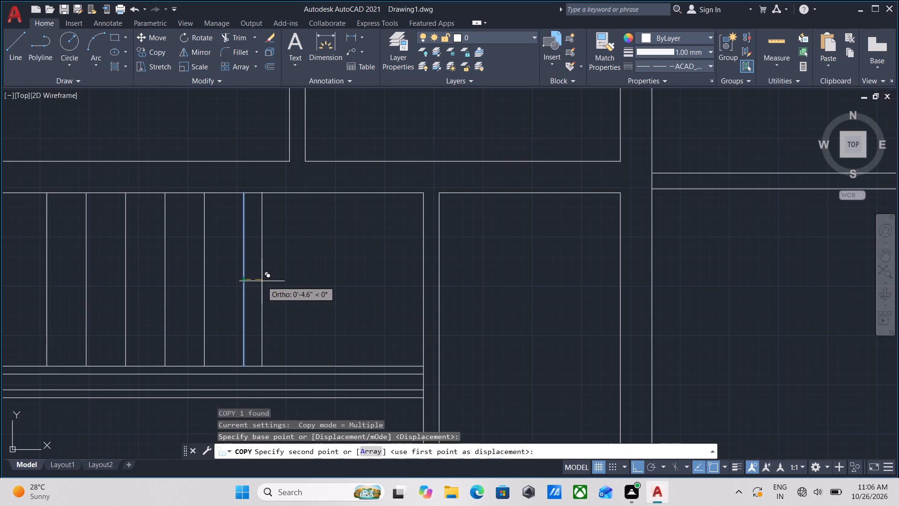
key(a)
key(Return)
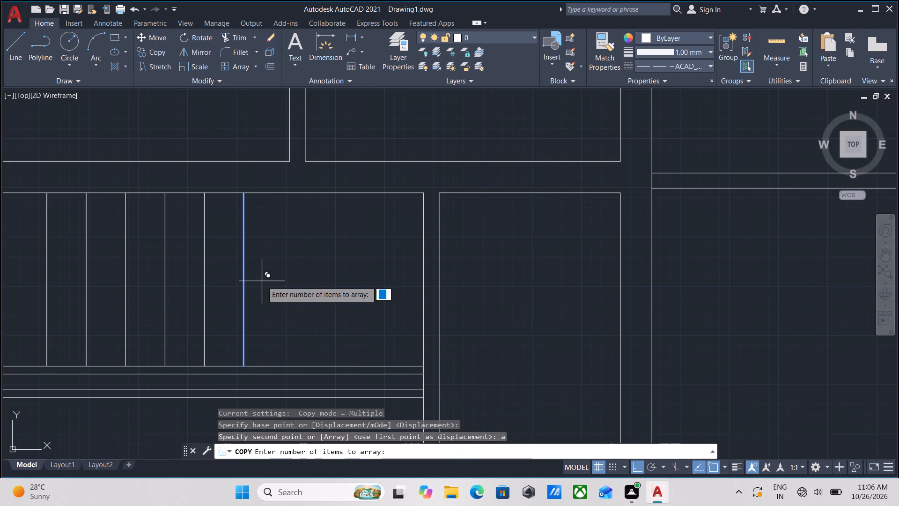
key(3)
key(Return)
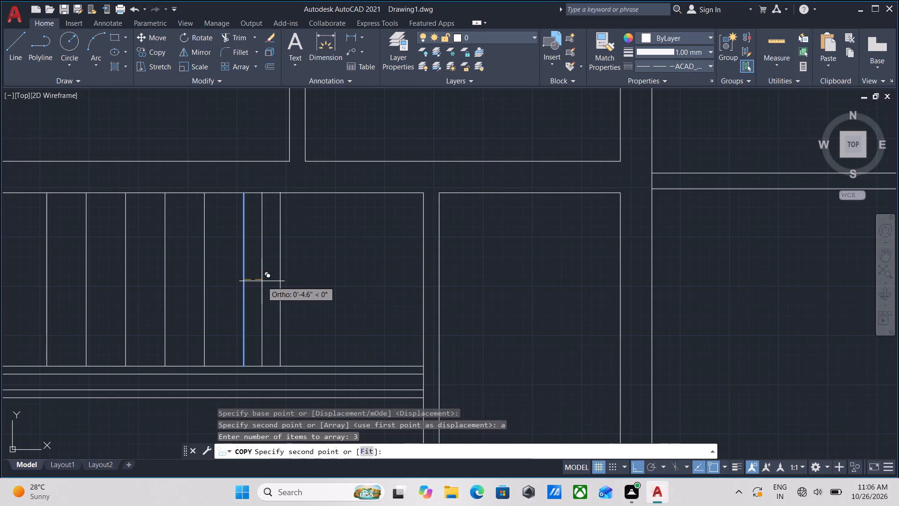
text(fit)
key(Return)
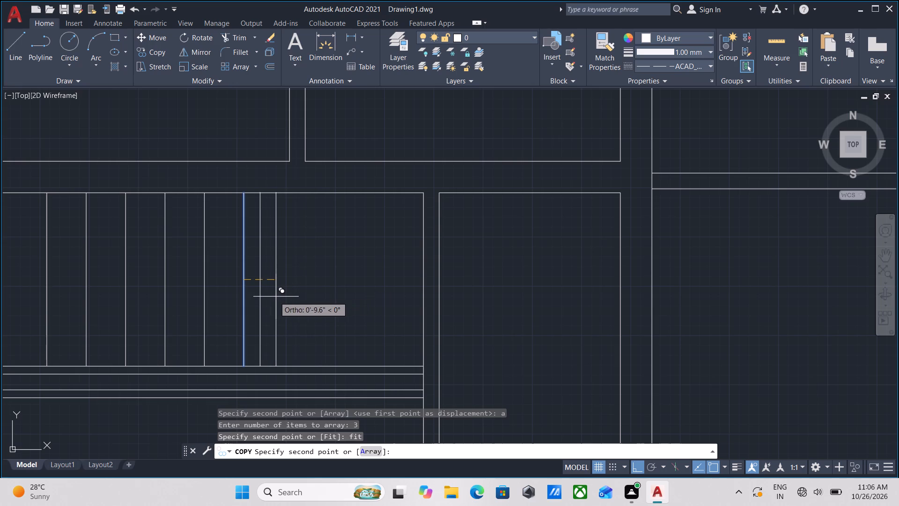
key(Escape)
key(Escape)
Copy the easternmost tread line eastward as an array of 4 items spaced 10' apart.
click(258, 294)
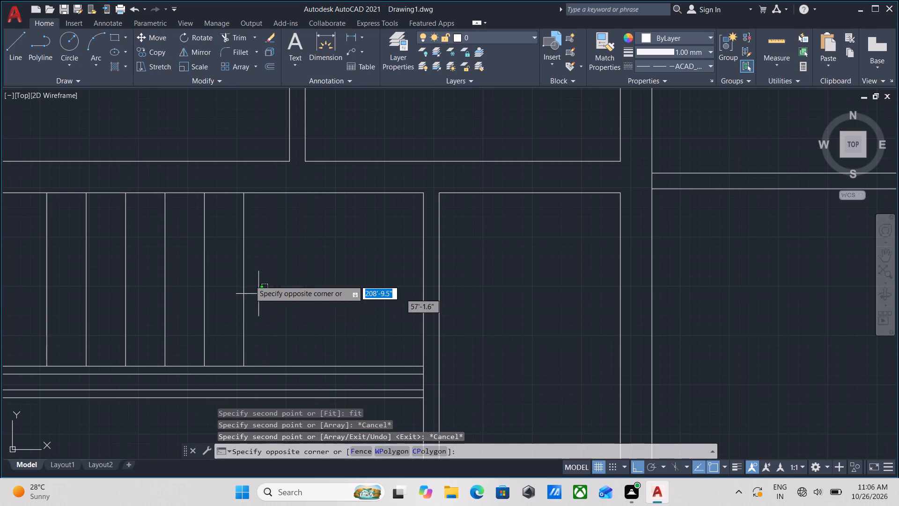
click(223, 258)
middle_drag(223, 258, 244, 293)
text(co)
key(Return)
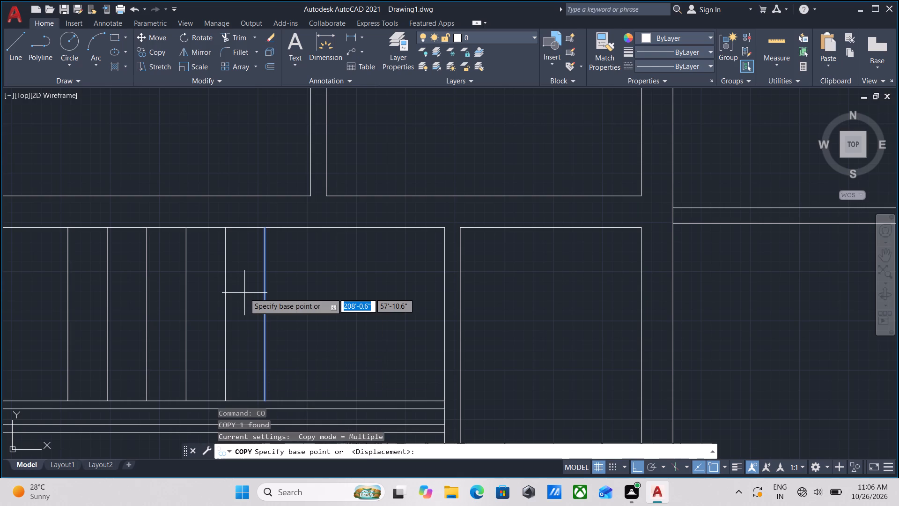
click(265, 316)
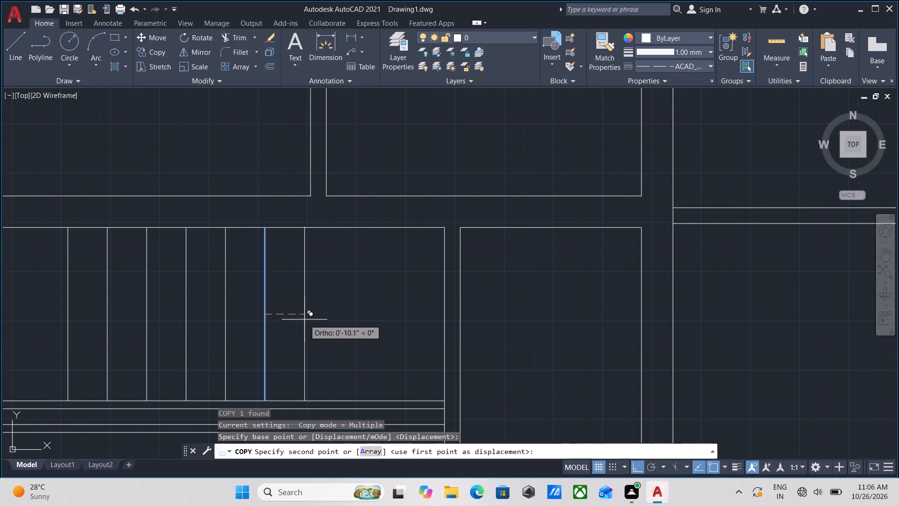
key(a)
key(Return)
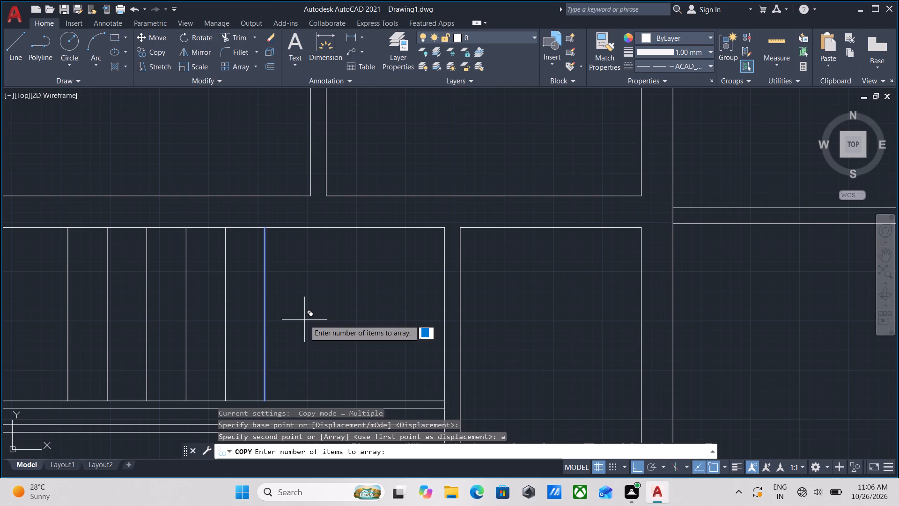
key(4)
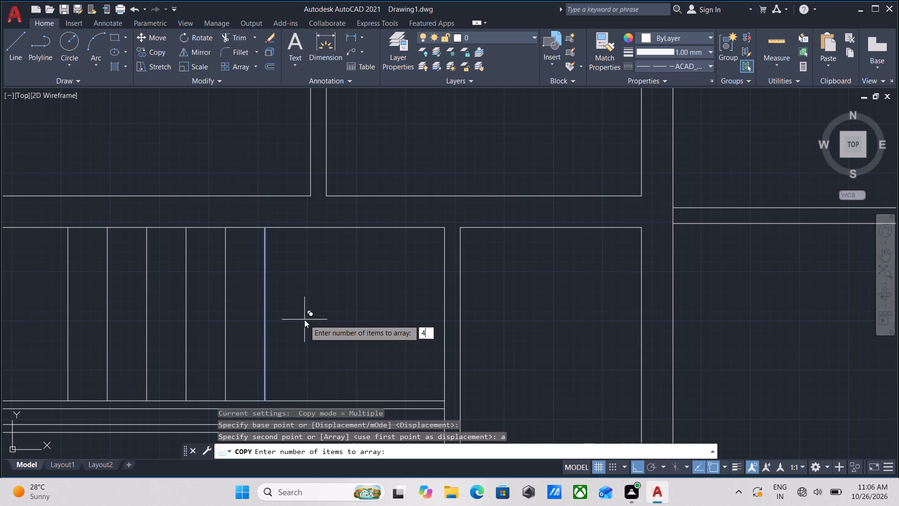
key(Return)
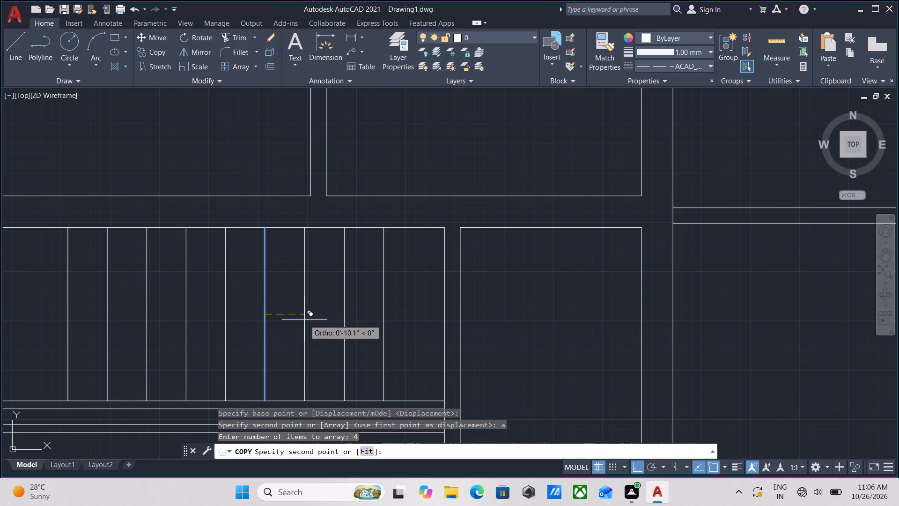
text(10)
key(apostrophe)
key(Return)
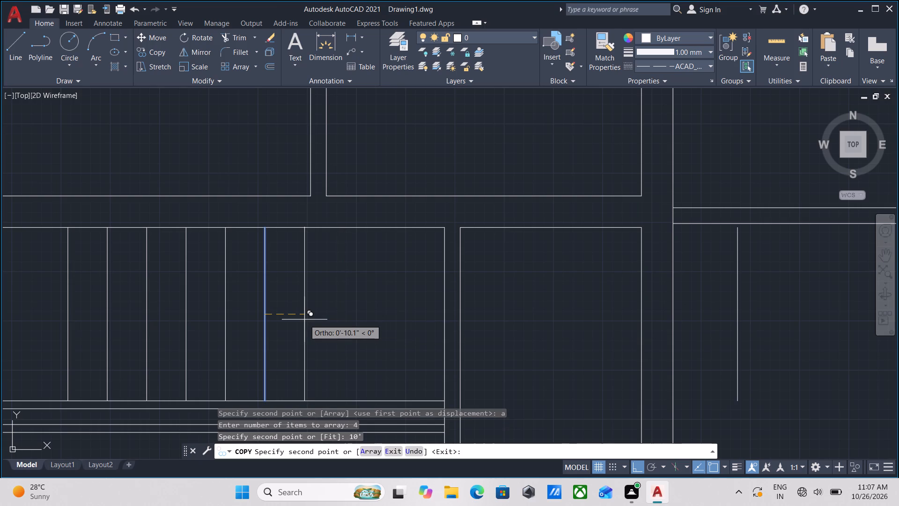
key(Escape)
Copy the easternmost tread line inside the stairwell eastward as an array of 4 items spaced 10" apart.
scroll(305, 320, down, 1)
middle_click(305, 320)
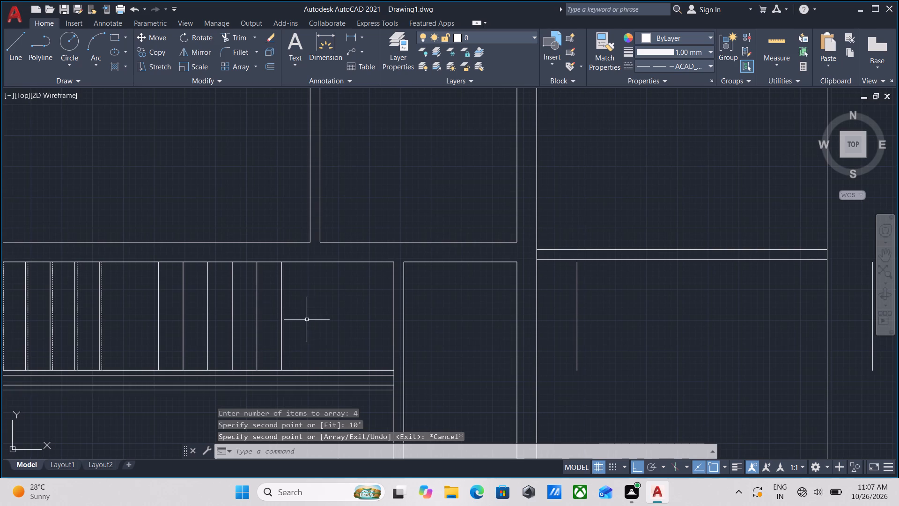
click(299, 329)
click(279, 296)
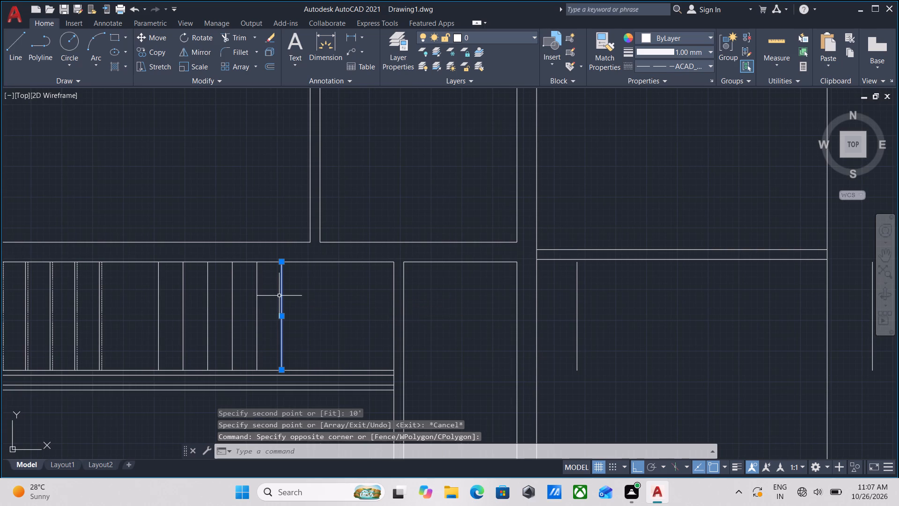
text(co)
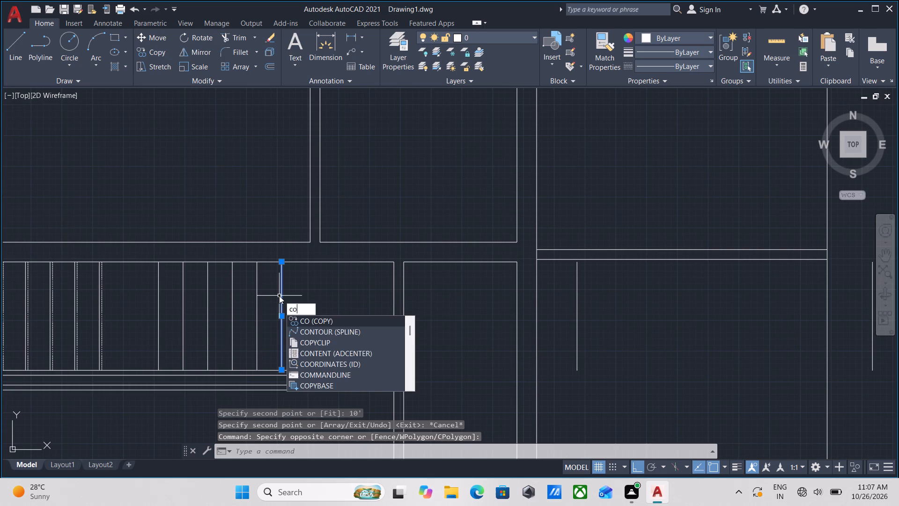
key(Return)
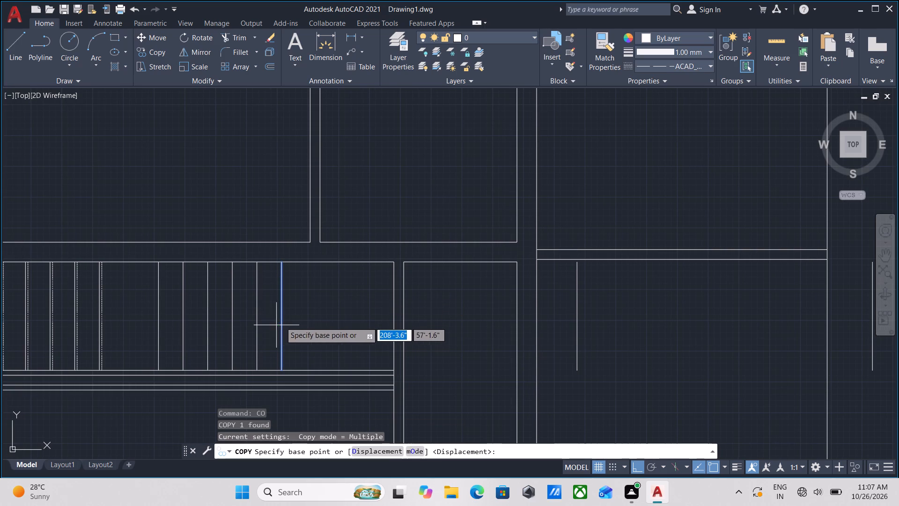
click(284, 314)
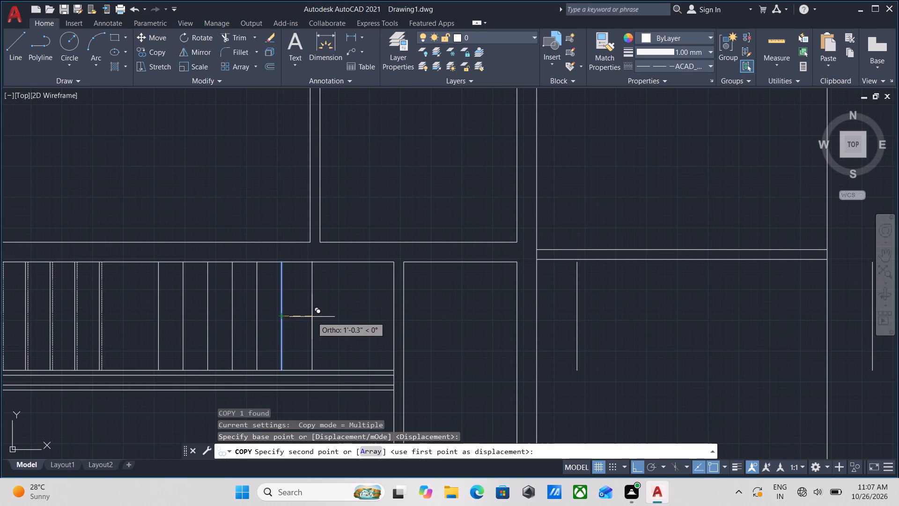
key(a)
key(Return)
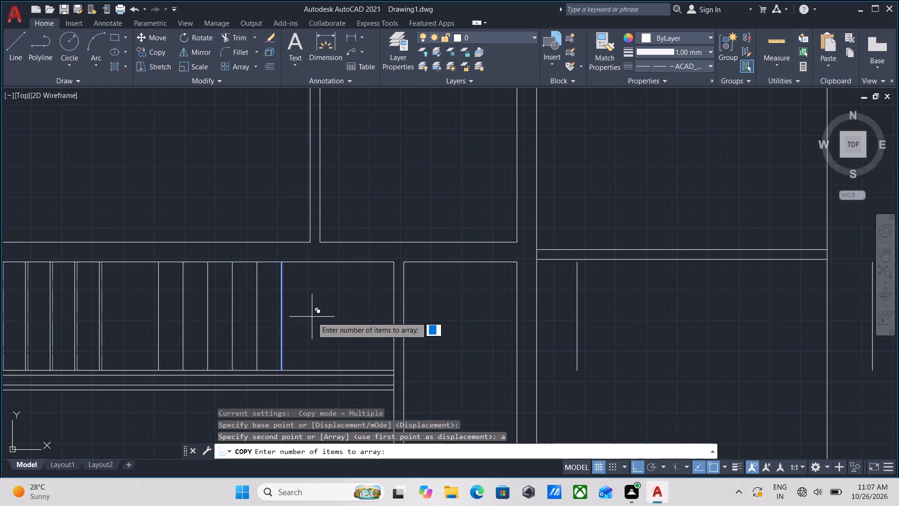
key(6)
key(BackSpace)
key(4)
key(Return)
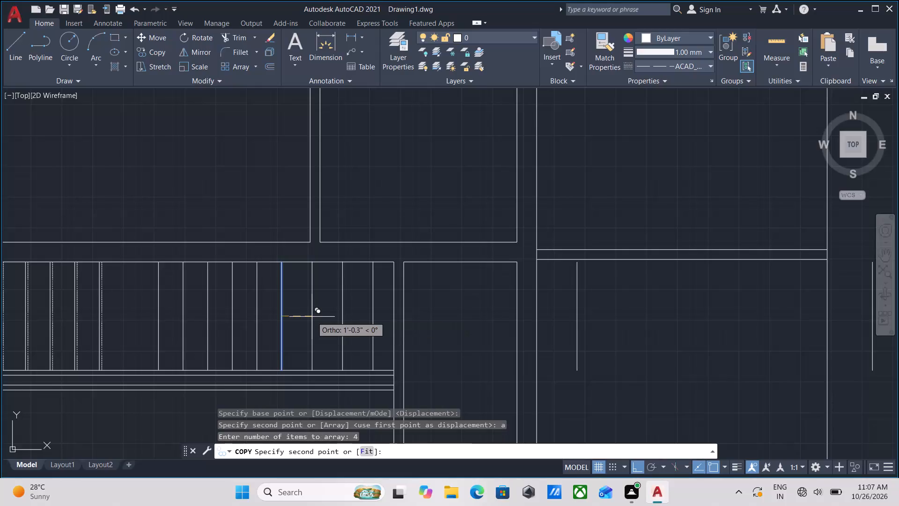
text(10)
key(shift+quotedbl)
key(Return)
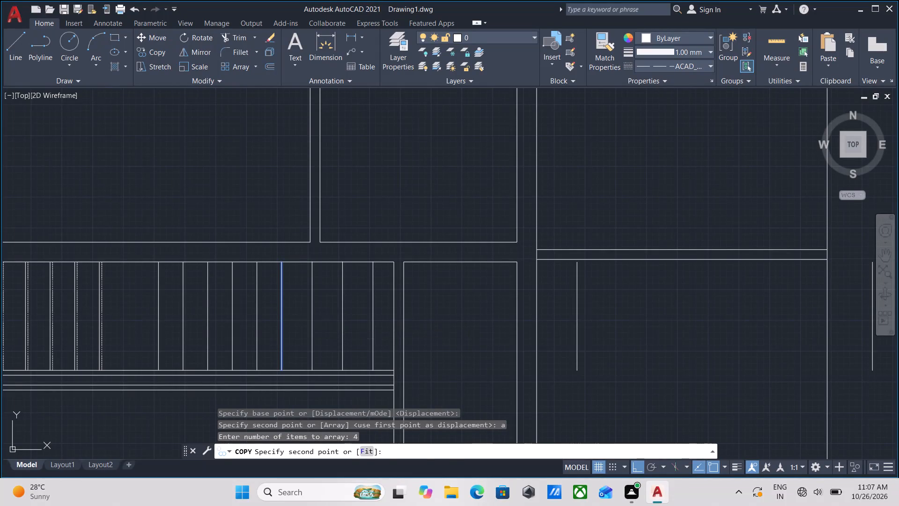
key(Escape)
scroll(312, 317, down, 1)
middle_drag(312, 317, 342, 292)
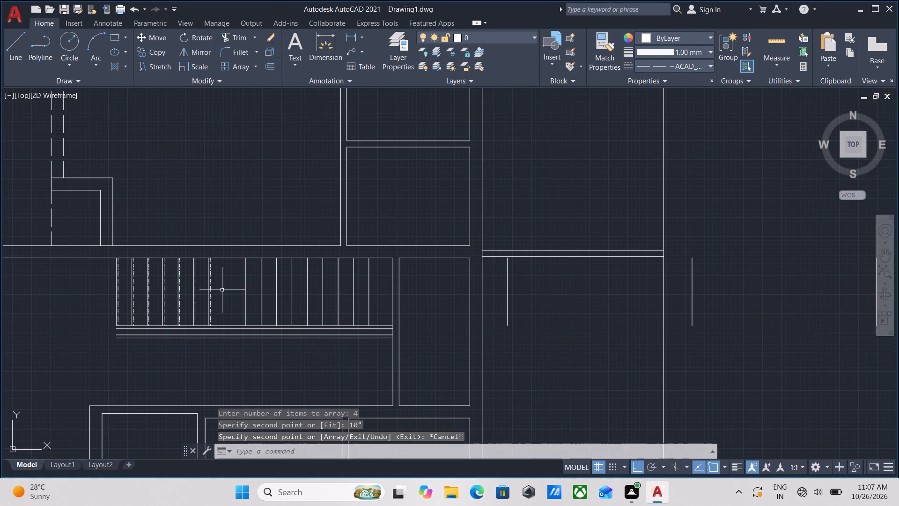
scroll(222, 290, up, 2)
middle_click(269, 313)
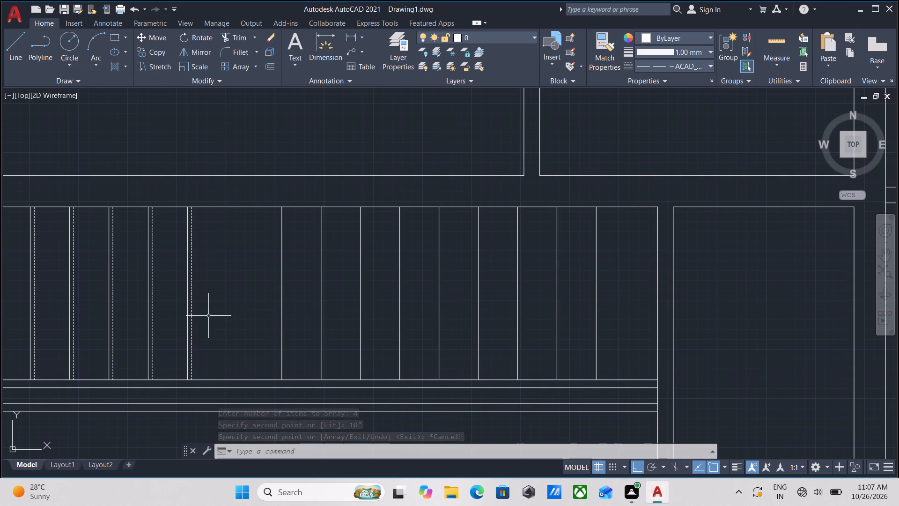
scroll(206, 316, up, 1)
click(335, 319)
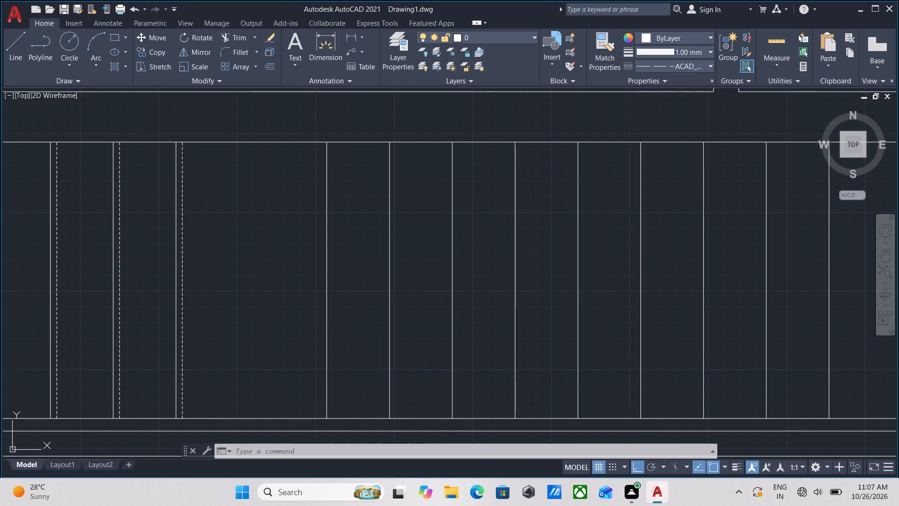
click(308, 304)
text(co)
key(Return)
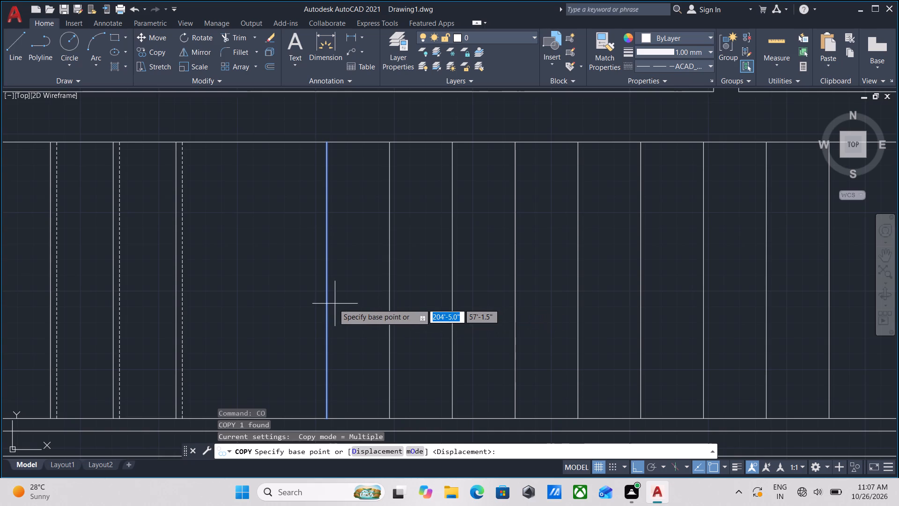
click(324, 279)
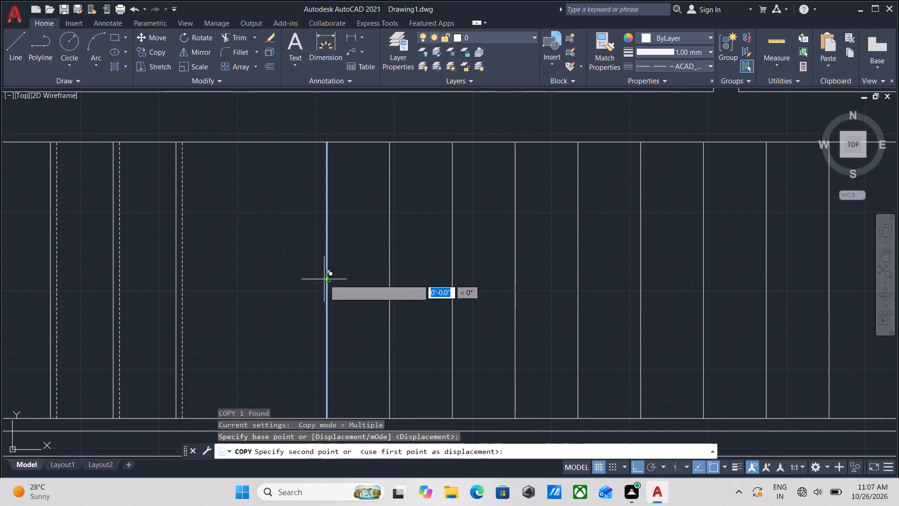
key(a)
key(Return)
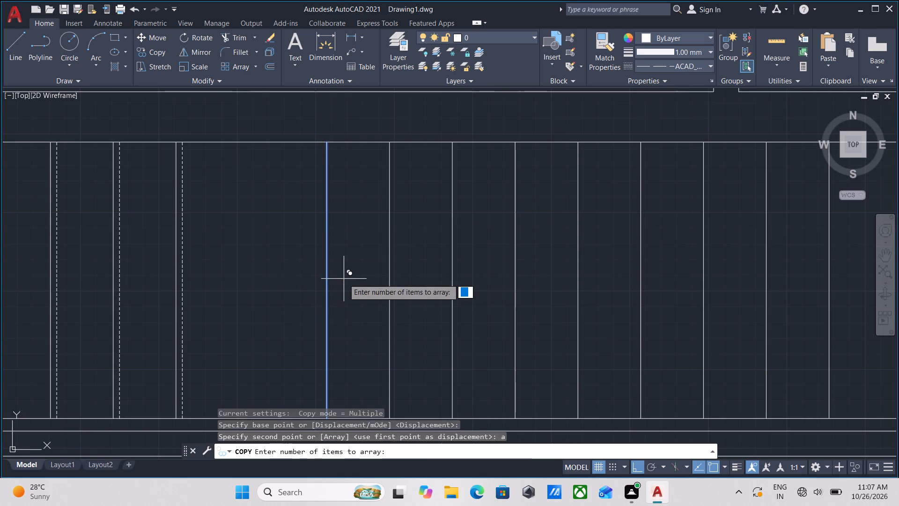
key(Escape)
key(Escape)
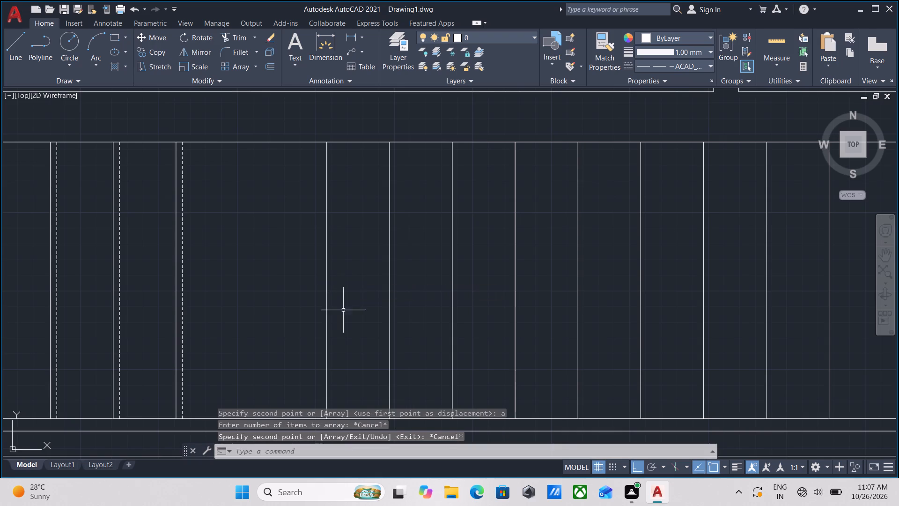
Copy the first tread line east of the landing 1" to the east as its nosing line.
click(344, 317)
click(301, 275)
text(co)
key(Return)
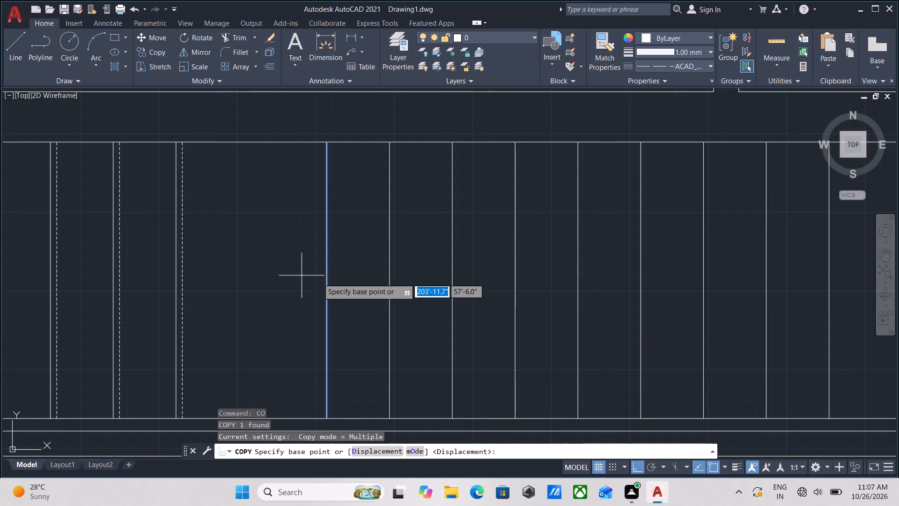
click(327, 278)
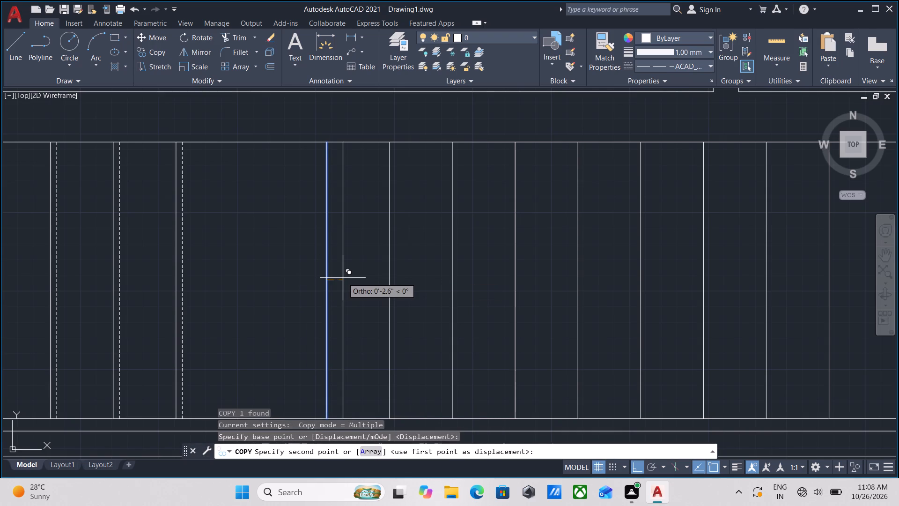
key(1)
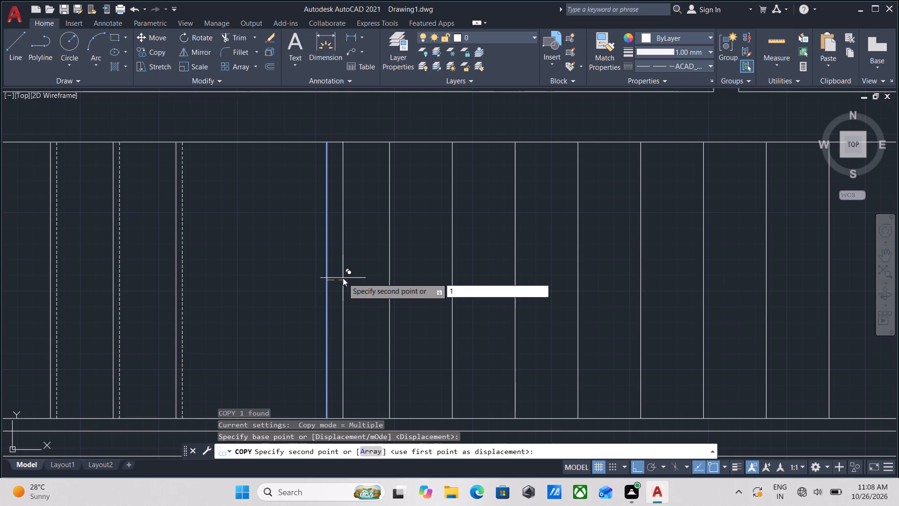
key(shift+quotedbl)
key(Return)
key(Escape)
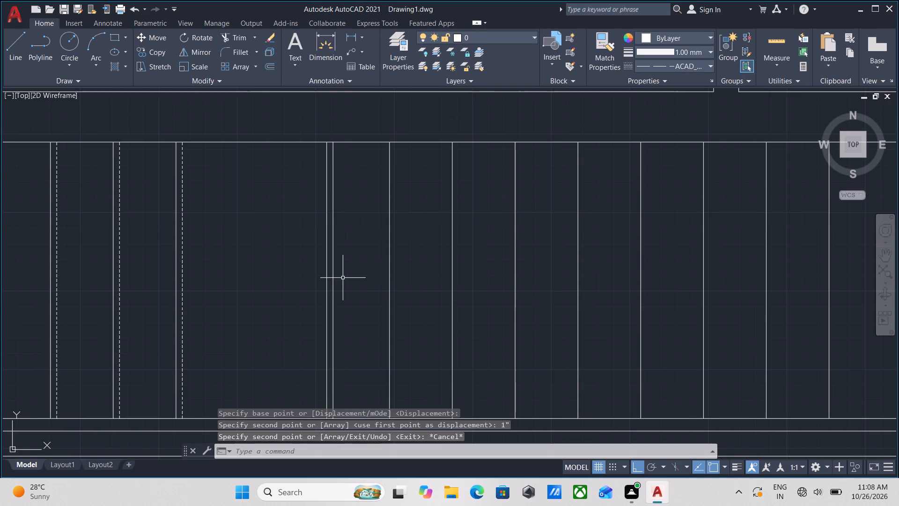
Change the linetype of the nosing line beside the first tread east of the landing to DASHED.
scroll(342, 318, up, 2)
click(345, 317)
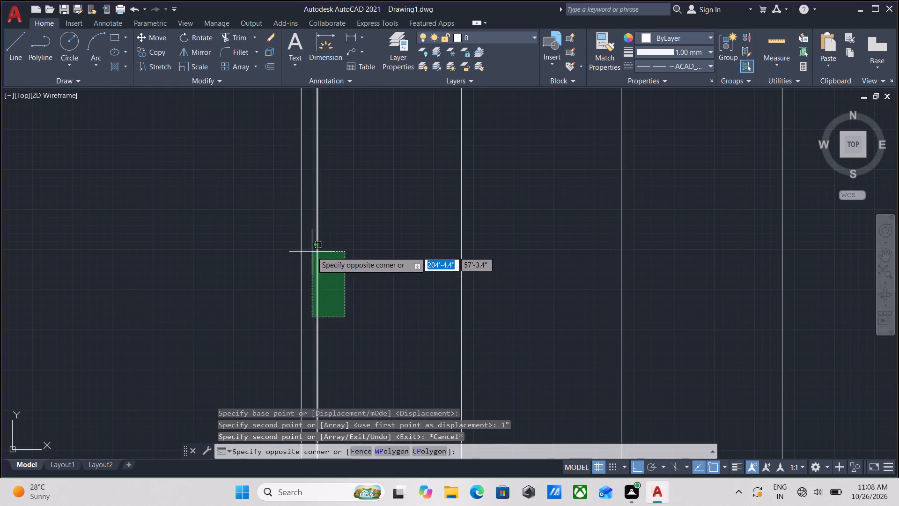
click(312, 252)
click(698, 63)
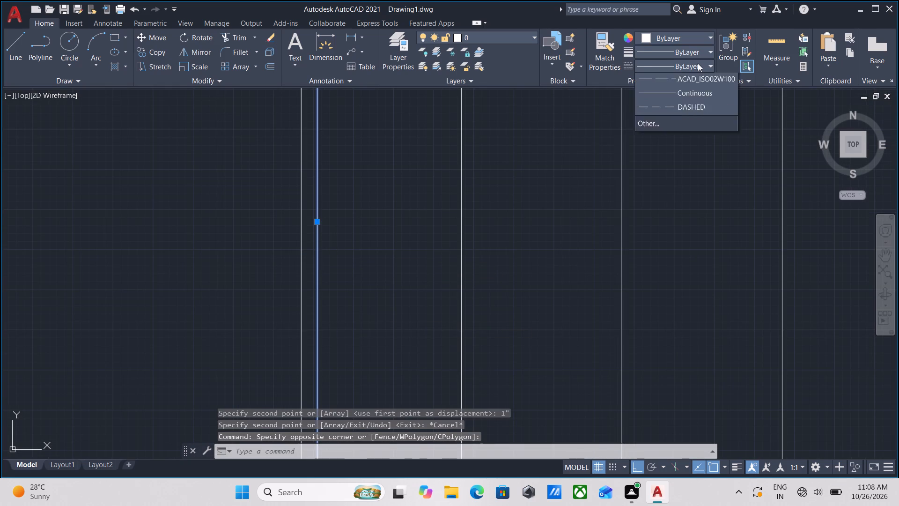
click(685, 132)
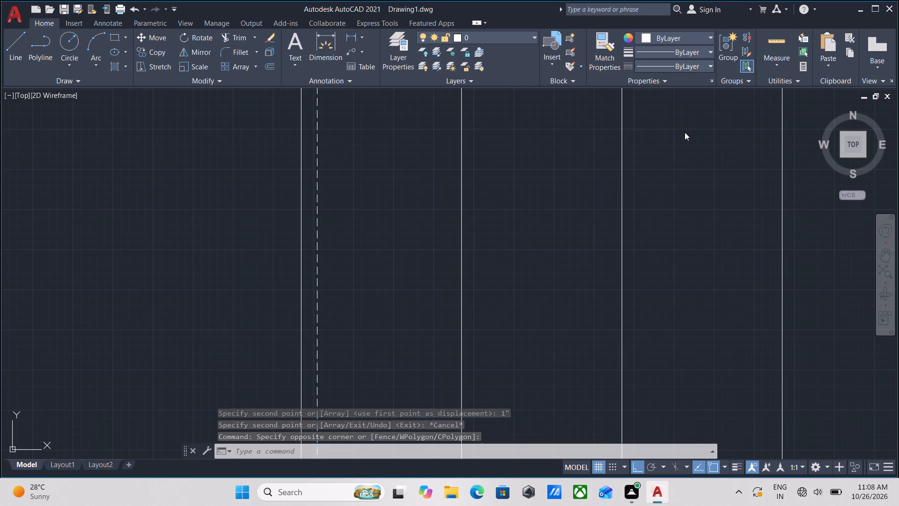
scroll(258, 231, down, 2)
key(Escape)
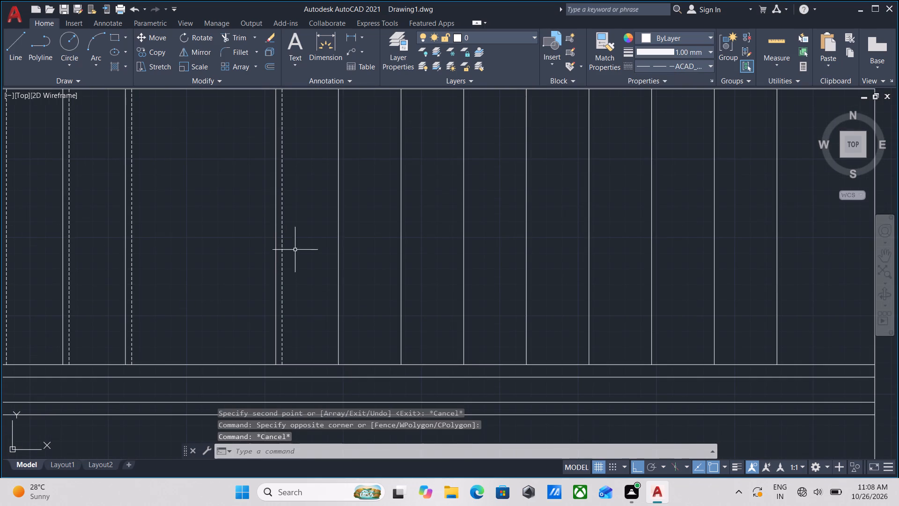
Copy the dashed nosing line east of the landing eastward as an array of 9 items spaced 10" apart.
click(296, 251)
click(280, 209)
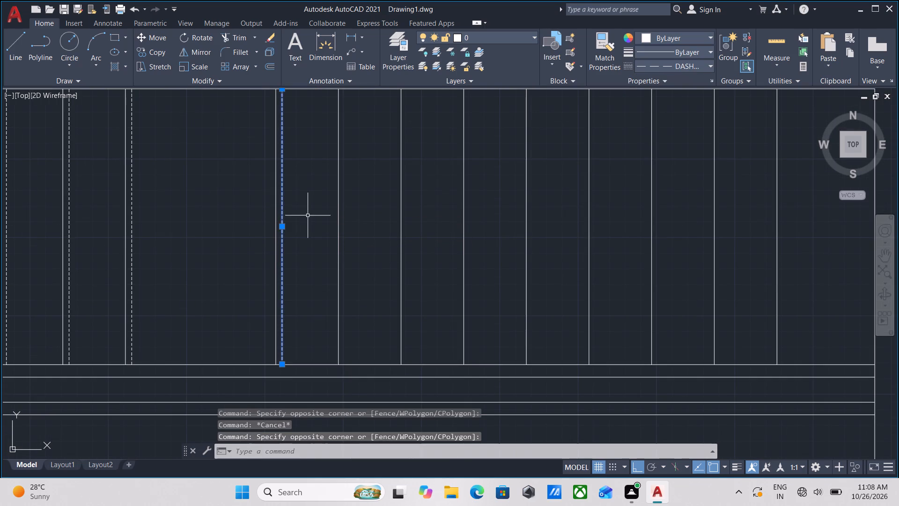
middle_drag(308, 216, 320, 240)
text(co)
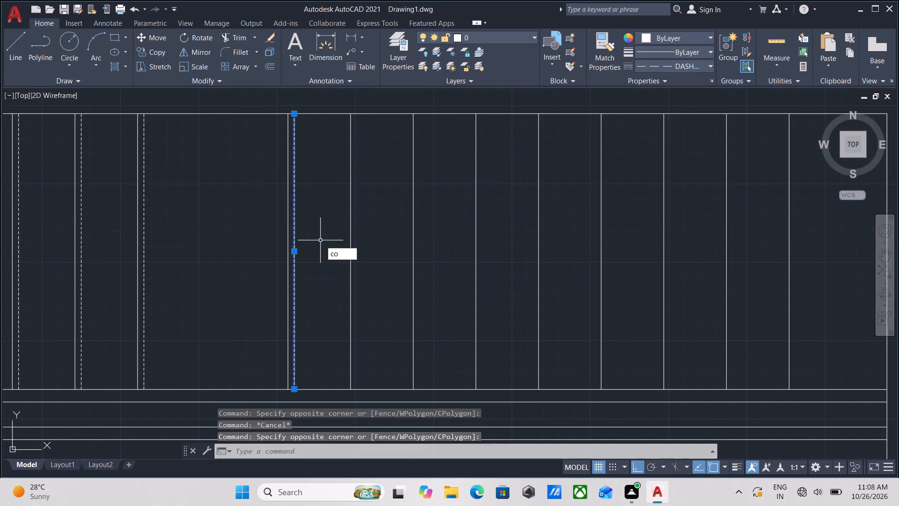
key(Return)
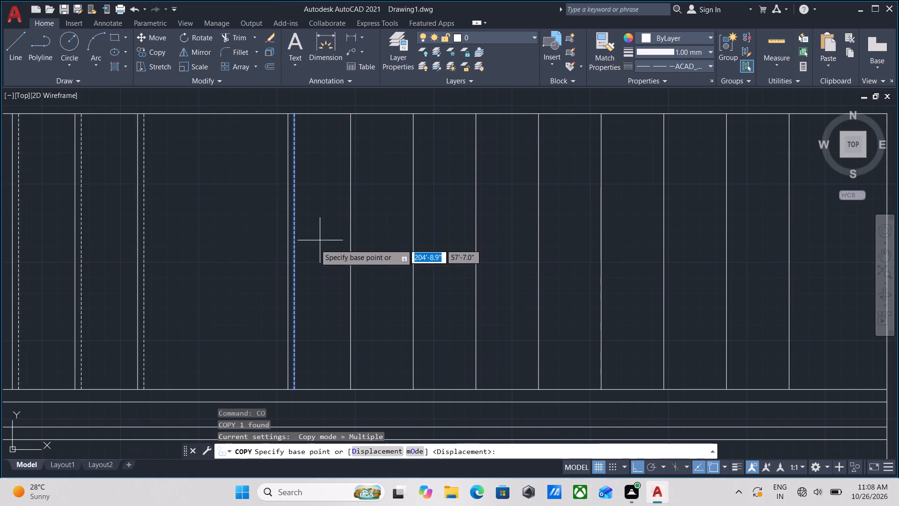
click(295, 255)
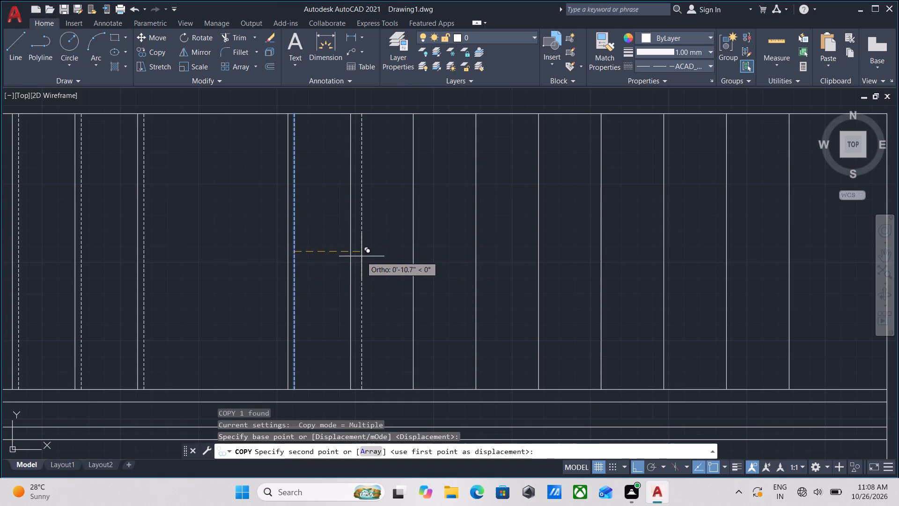
key(a)
key(Return)
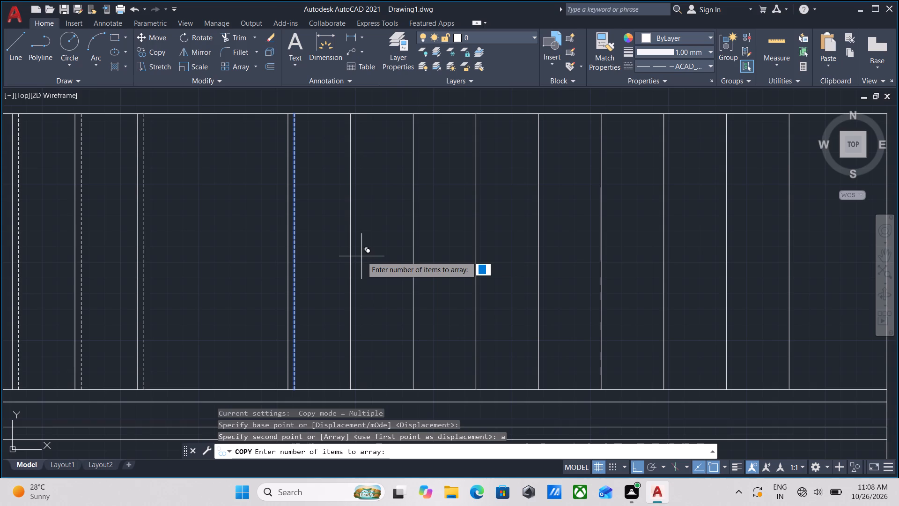
key(9)
key(Return)
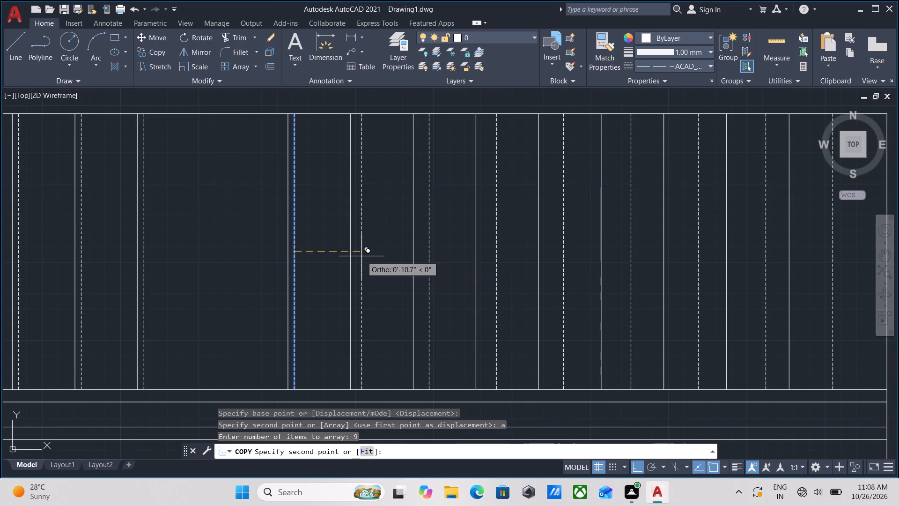
text(10)
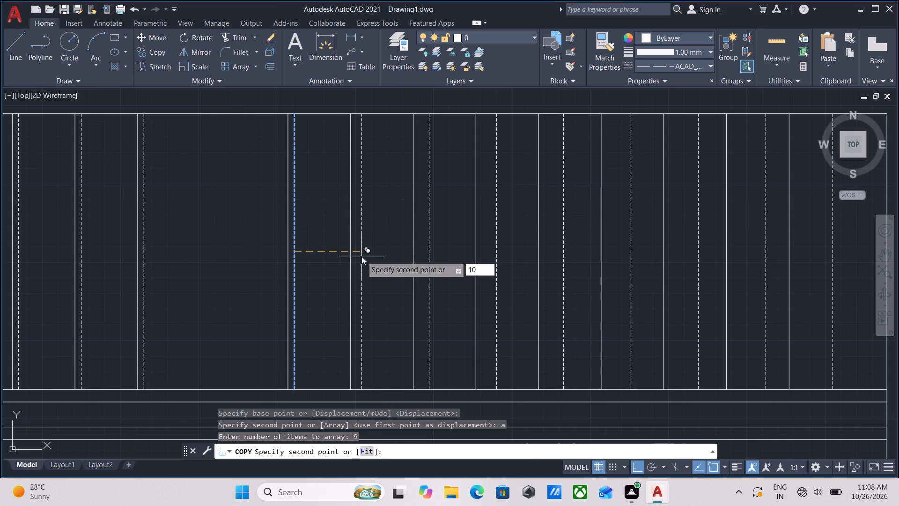
key(shift+quotedbl)
key(Return)
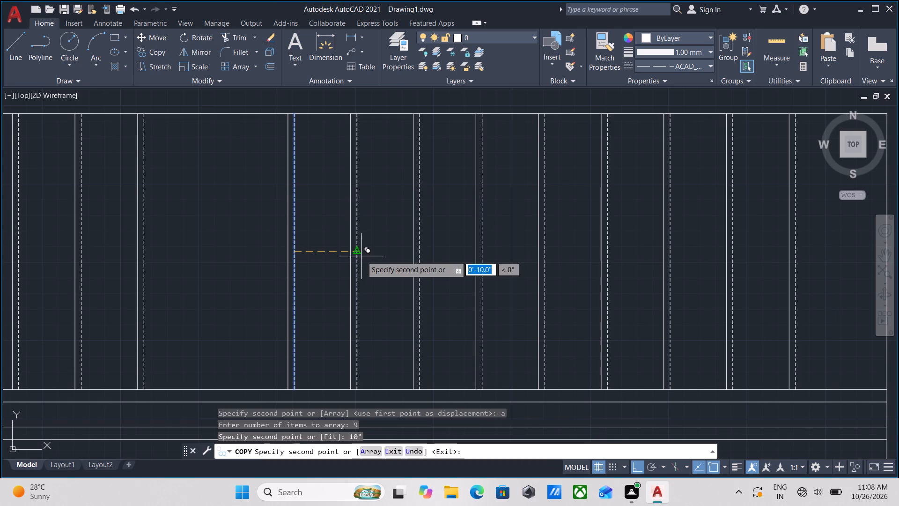
key(Escape)
Draw an 8" vertical line from the south end of the landing's western tread line to the southernmost horizontal line below the stairs.
scroll(362, 256, down, 2)
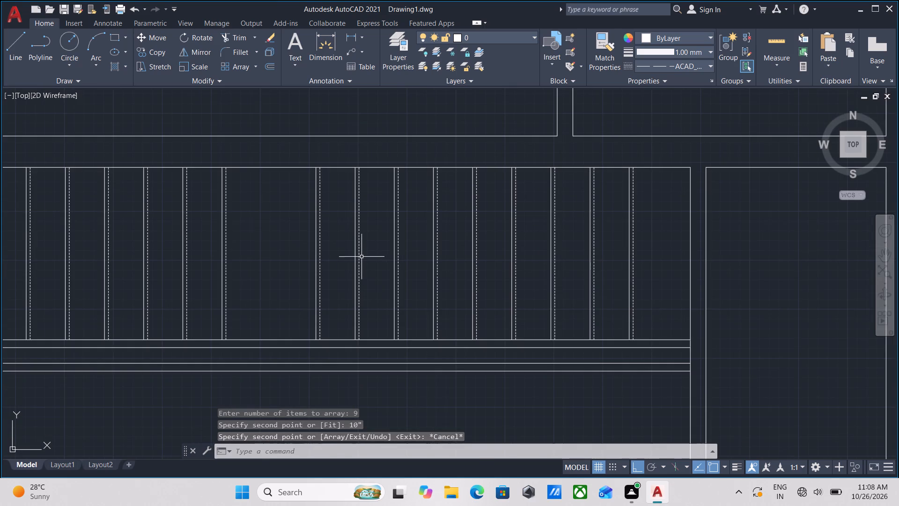
middle_drag(281, 270, 310, 254)
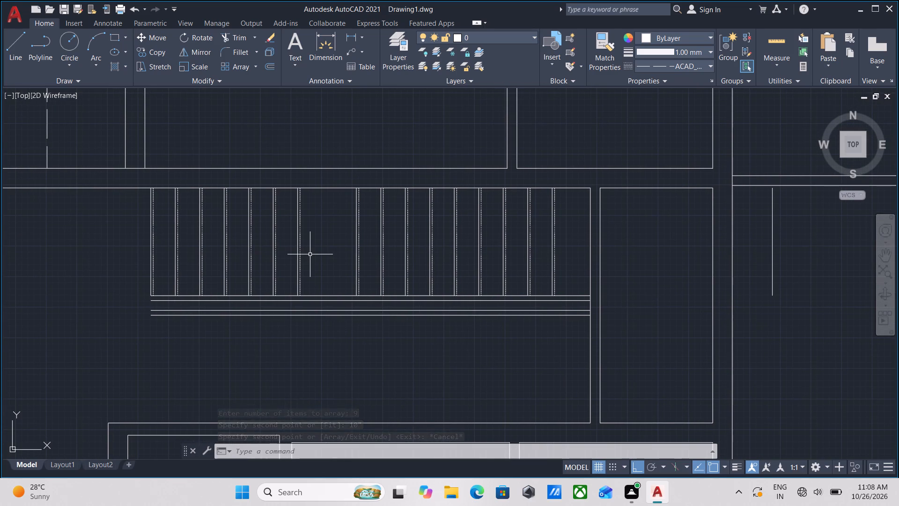
scroll(568, 276, up, 1)
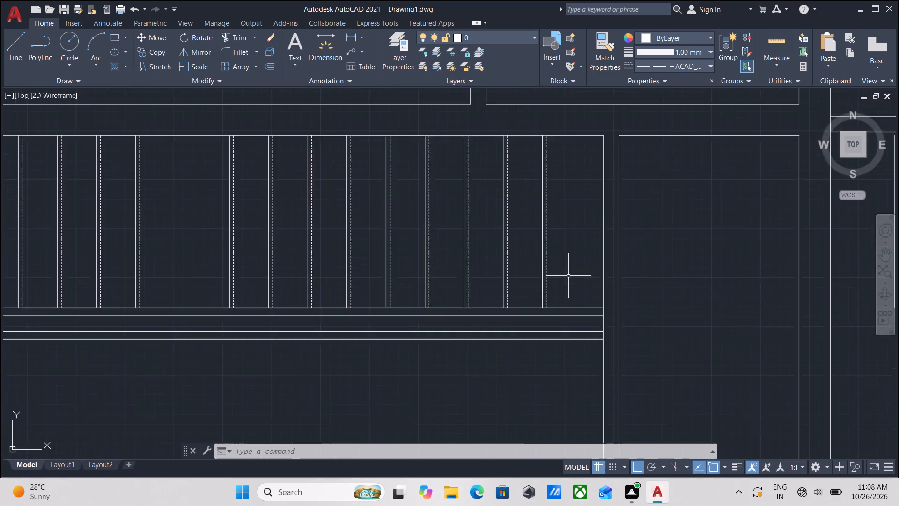
scroll(568, 276, up, 1)
scroll(568, 276, down, 2)
middle_drag(568, 276, 594, 313)
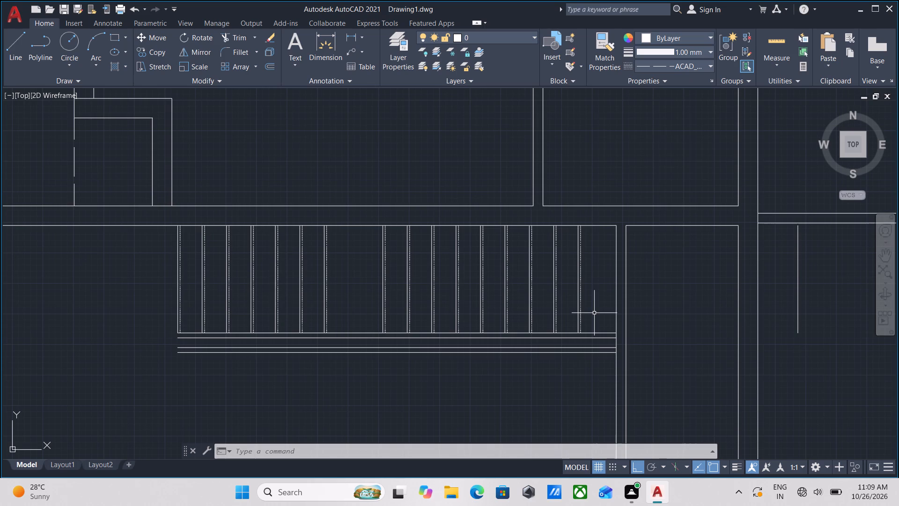
scroll(327, 350, up, 1)
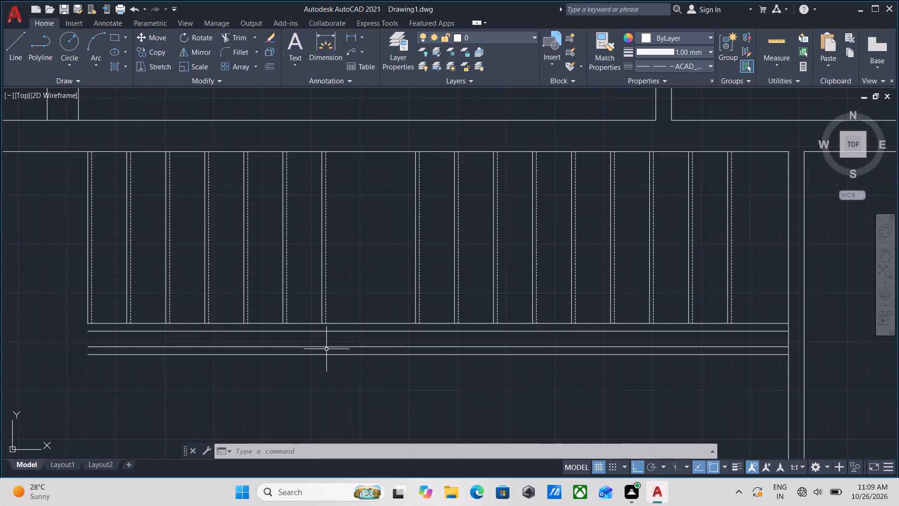
key(l)
key(Return)
scroll(329, 332, up, 2)
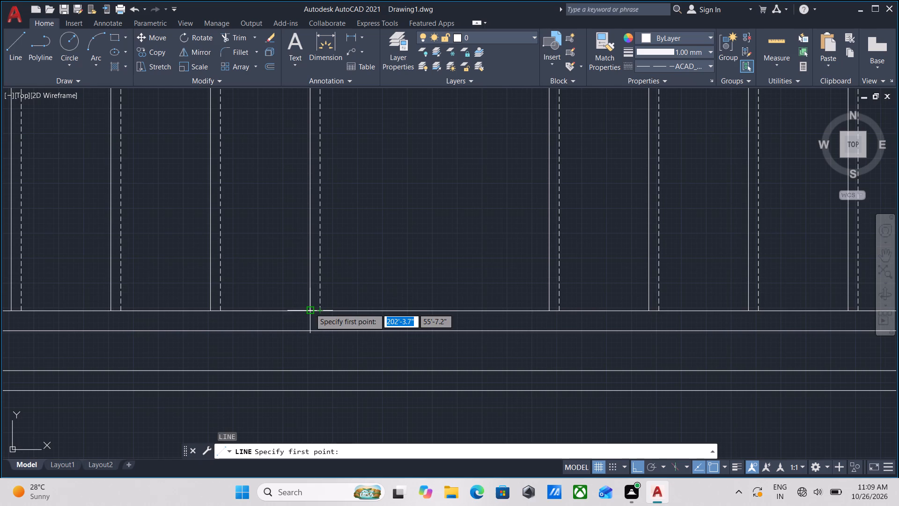
click(310, 308)
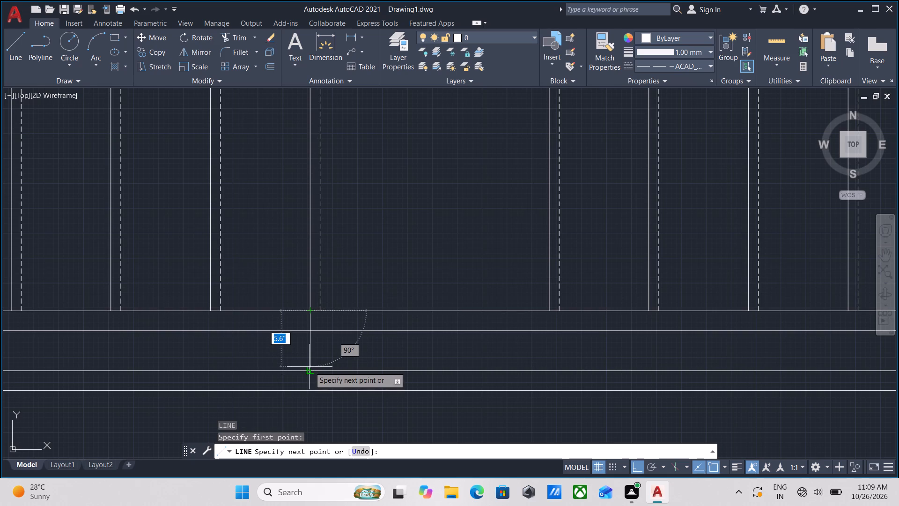
scroll(312, 346, down, 2)
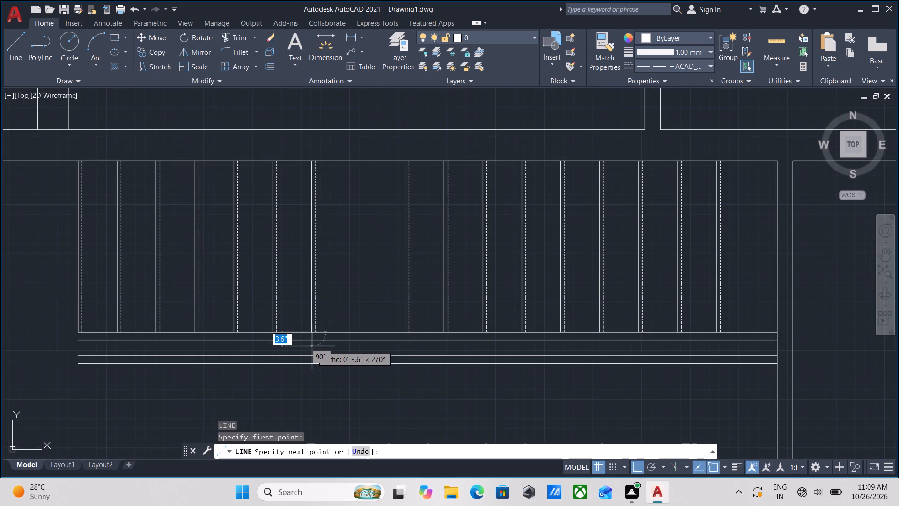
scroll(312, 346, down, 2)
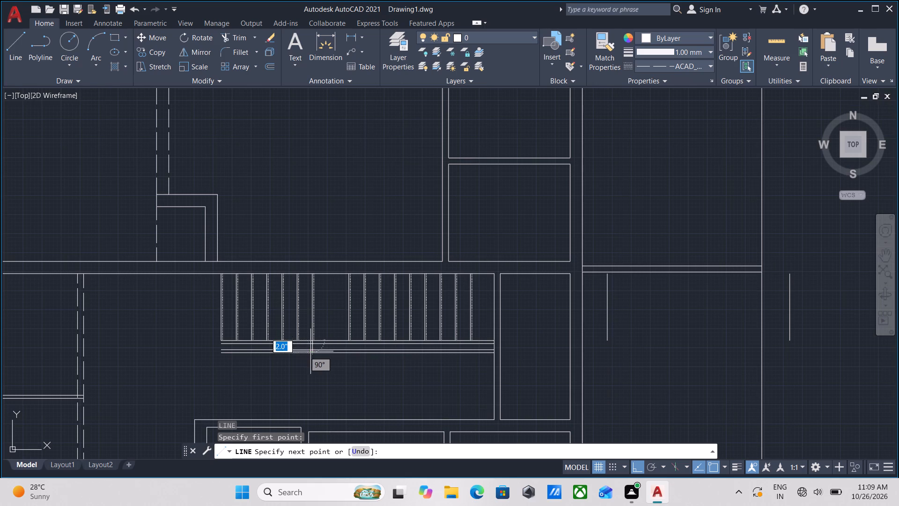
scroll(310, 355, up, 3)
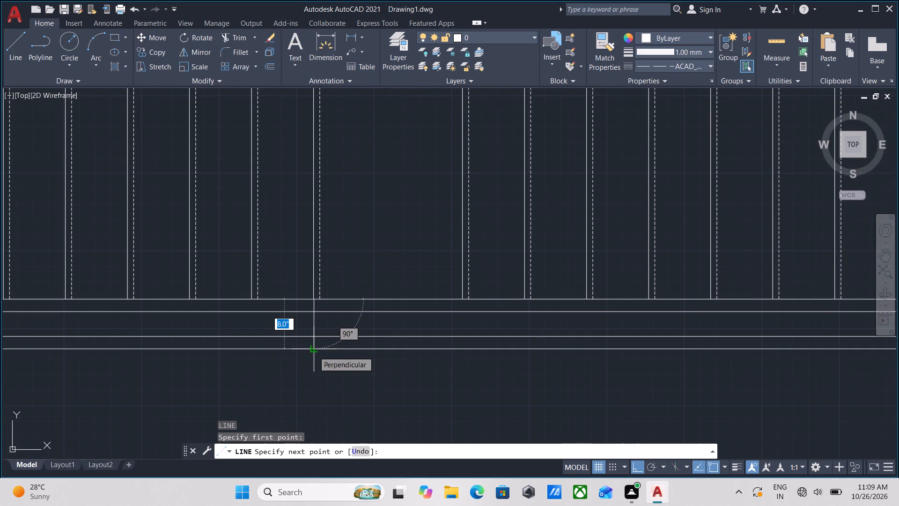
click(314, 351)
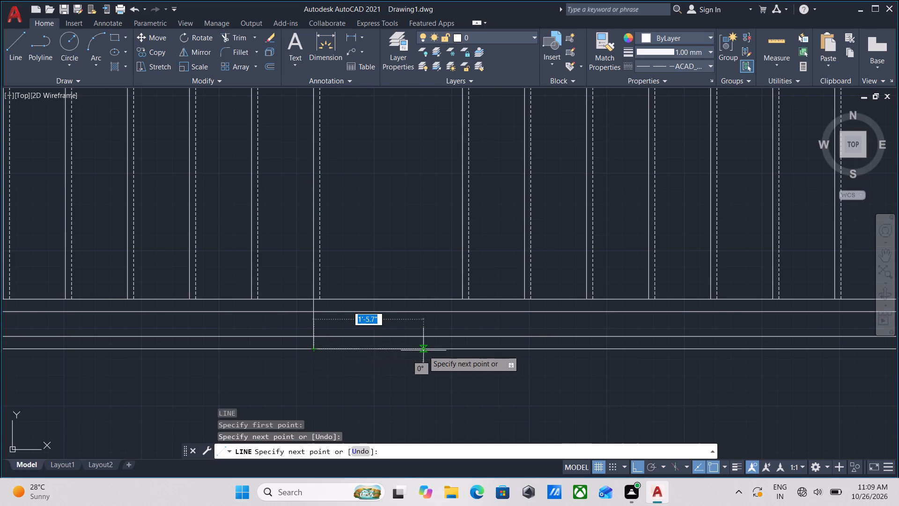
key(Escape)
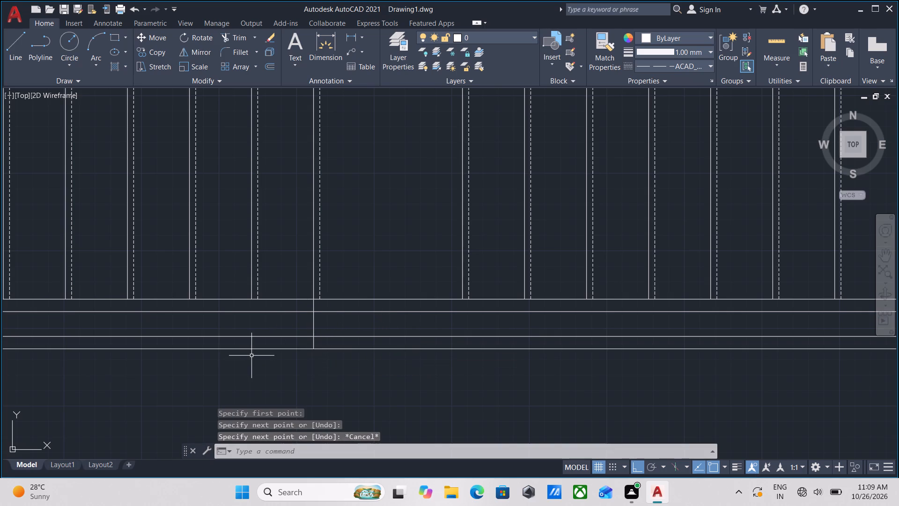
Draw an 8" vertical closing line across the strip, 2' east of the existing one, ending at the landing's eastern tread line.
key(l)
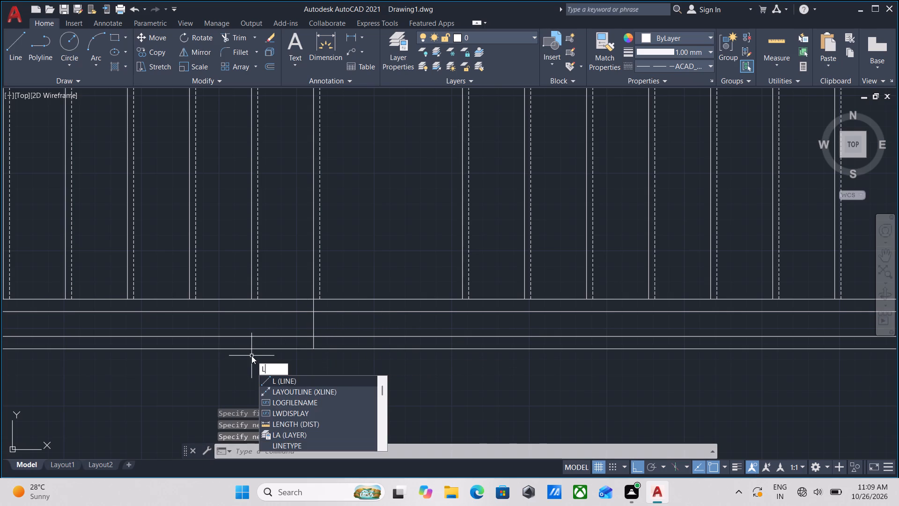
key(Return)
text(tk)
key(Return)
scroll(295, 340, up, 1)
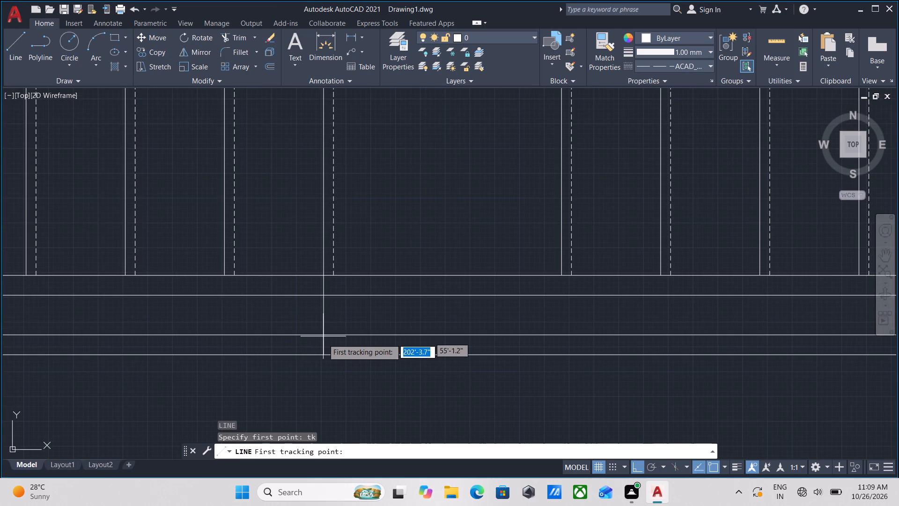
click(324, 357)
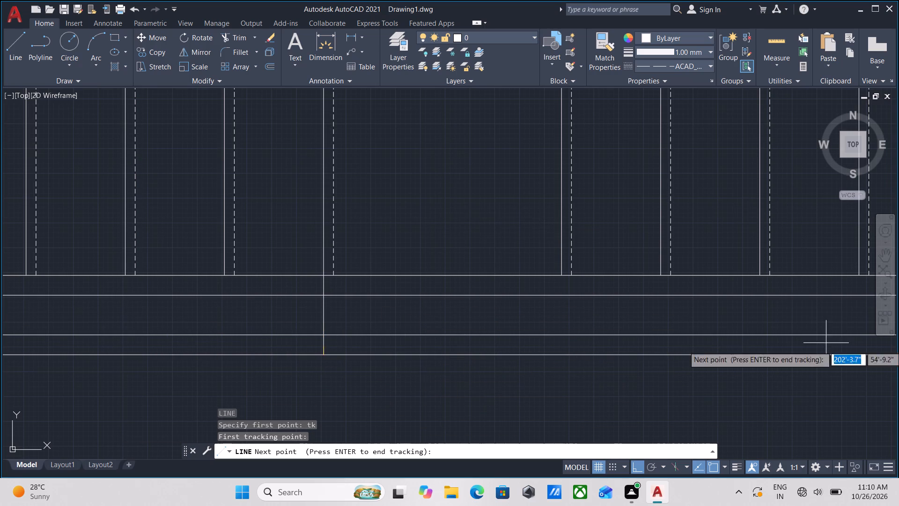
scroll(481, 427, down, 2)
scroll(404, 360, down, 1)
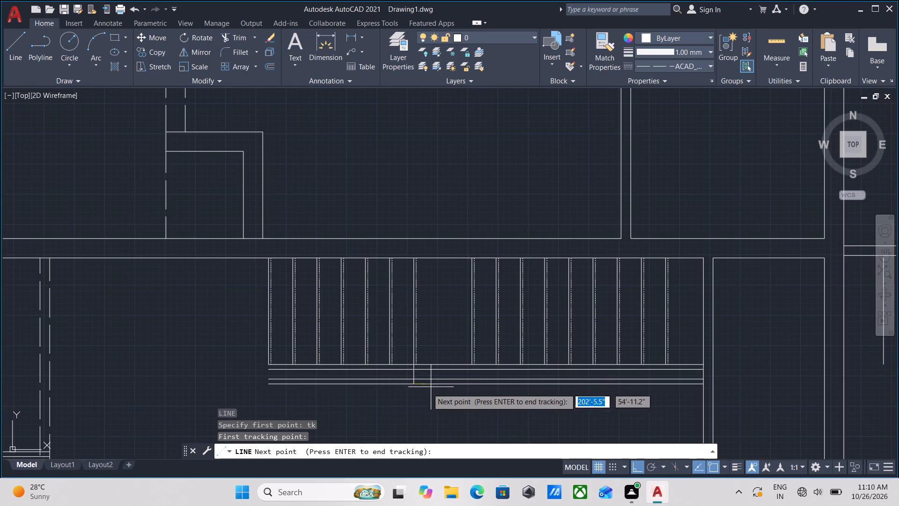
scroll(484, 392, up, 2)
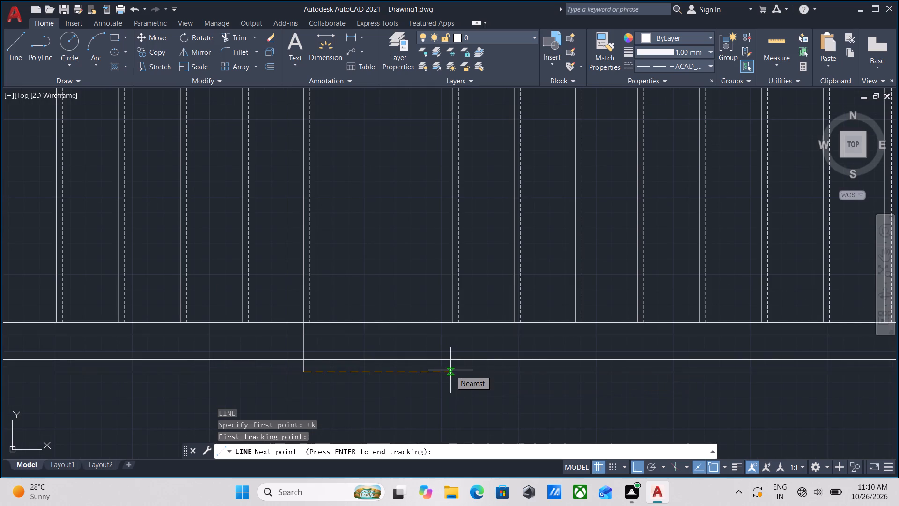
key(2)
key(apostrophe)
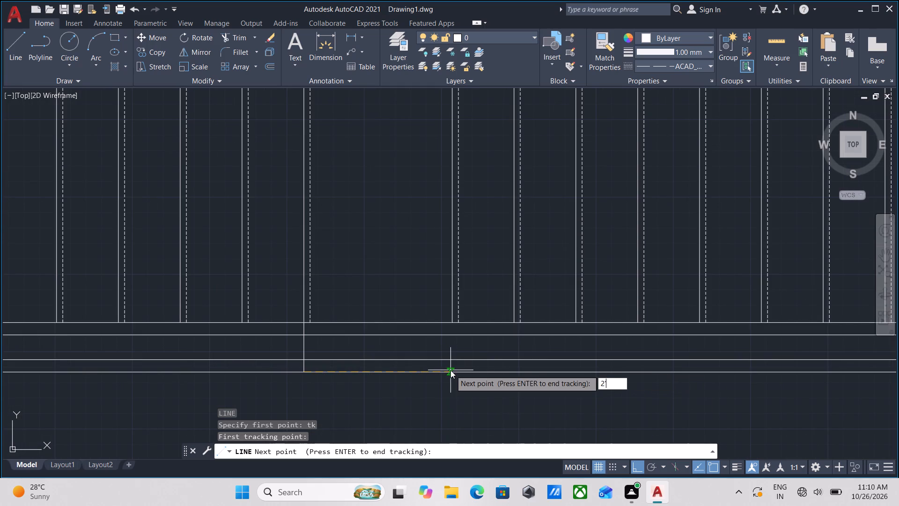
key(Return)
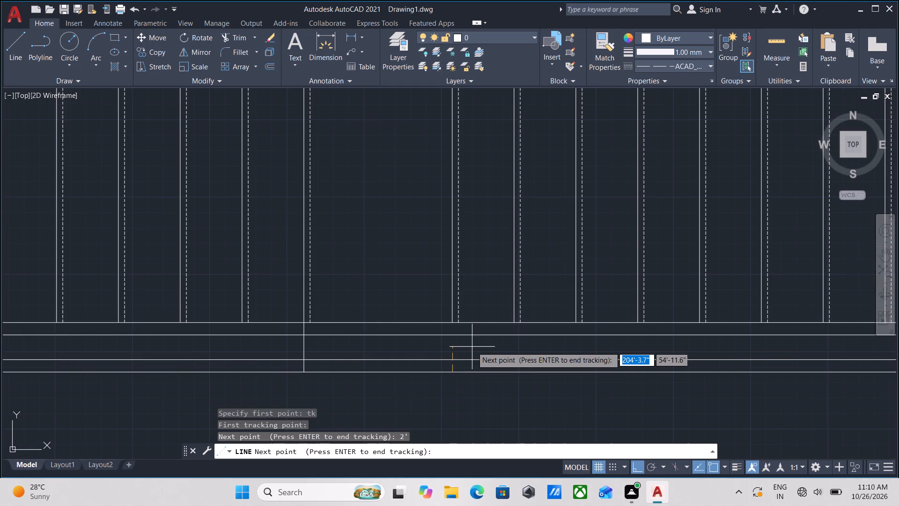
key(Return)
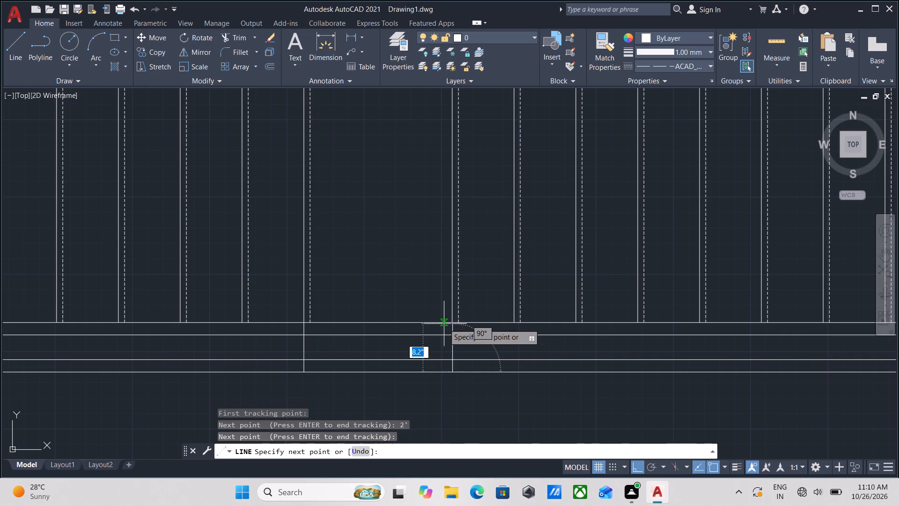
scroll(457, 325, up, 2)
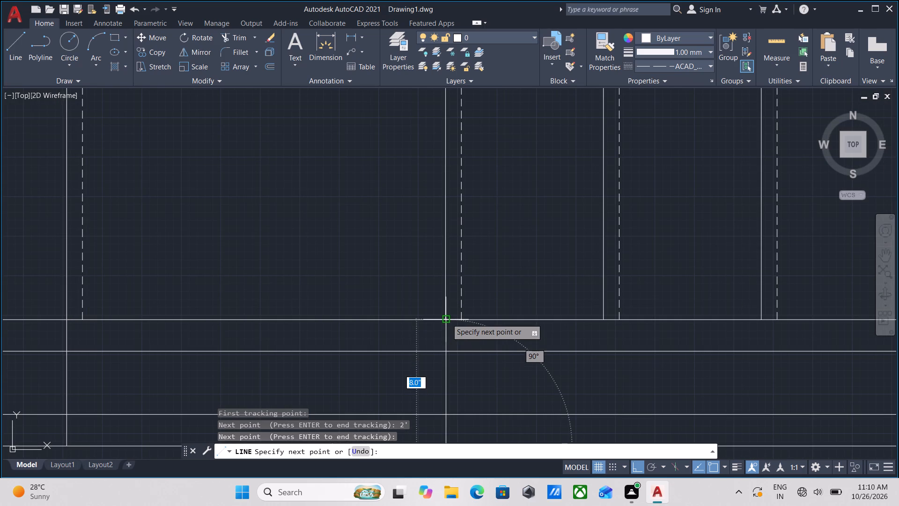
click(447, 319)
key(Escape)
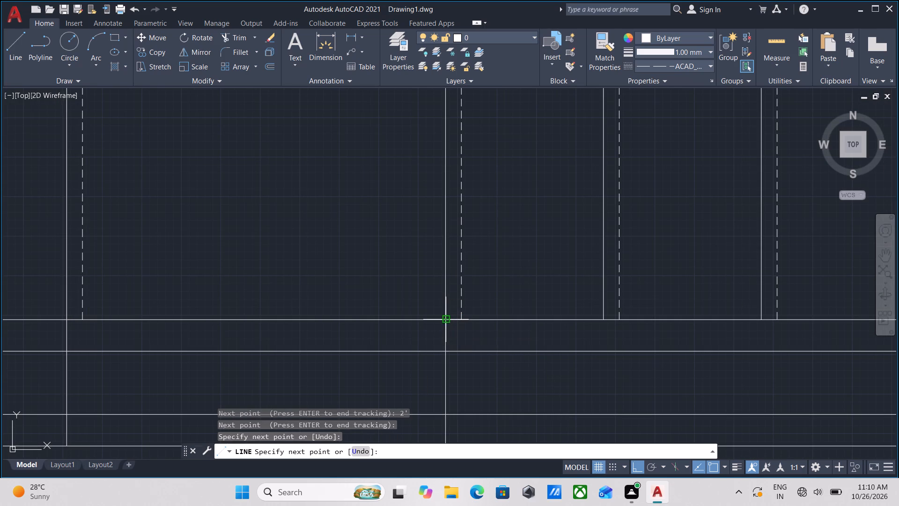
Trim the two inner horizontal lines of the strip between the two vertical closing lines below the landing.
scroll(342, 391, down, 1)
text(tr)
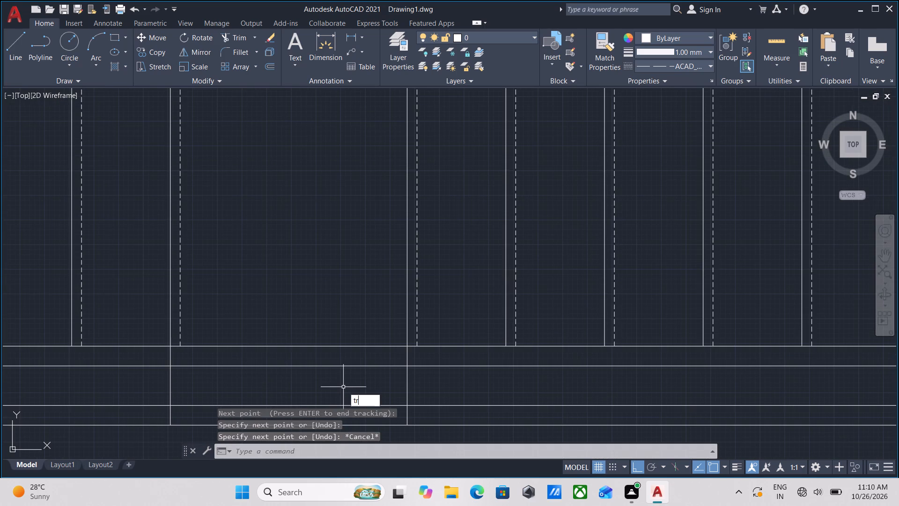
key(Return)
middle_drag(362, 366, 415, 283)
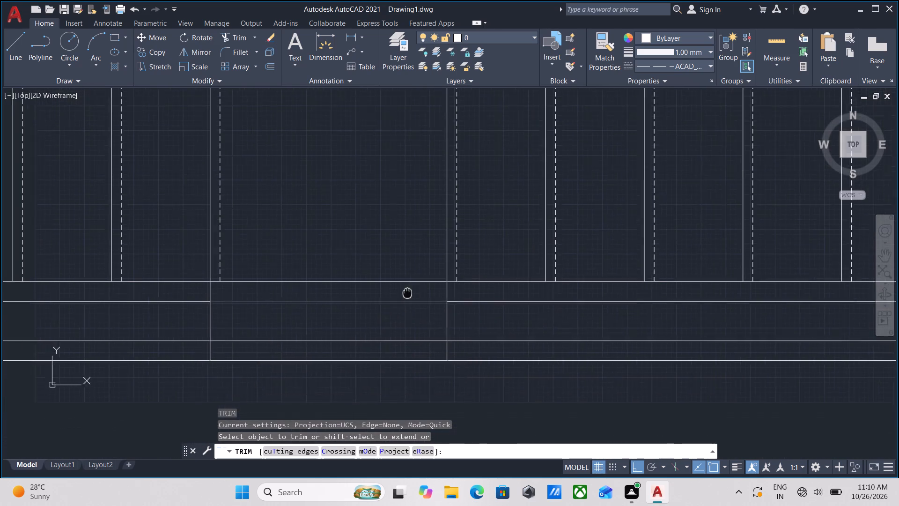
middle_drag(415, 283, 417, 282)
click(390, 333)
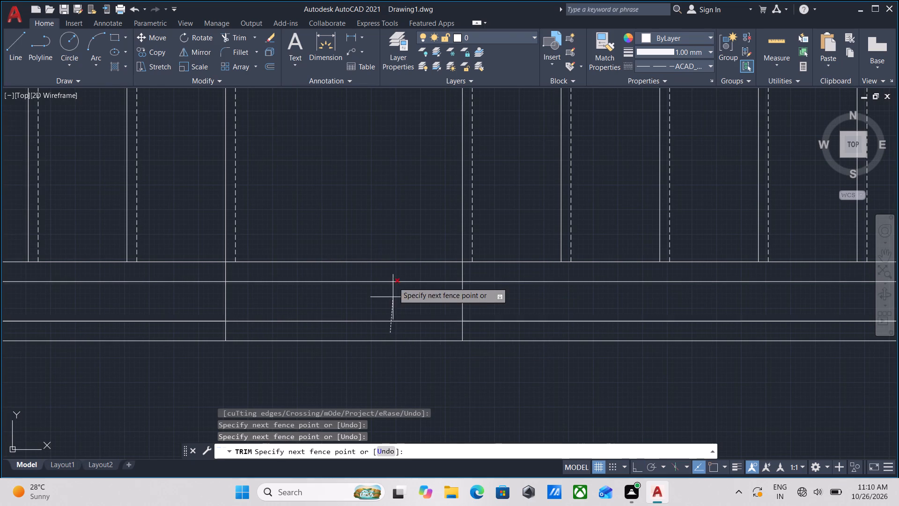
click(393, 272)
scroll(393, 272, down, 2)
middle_drag(393, 272, 384, 296)
key(Escape)
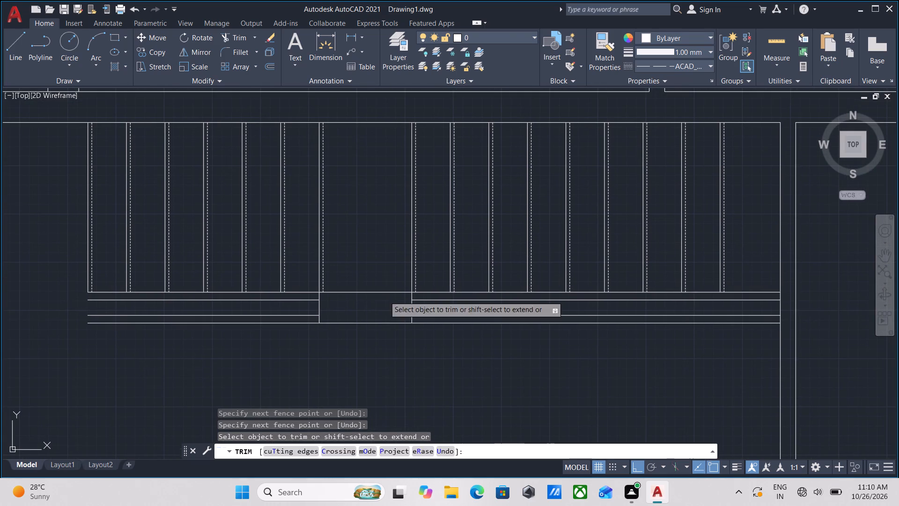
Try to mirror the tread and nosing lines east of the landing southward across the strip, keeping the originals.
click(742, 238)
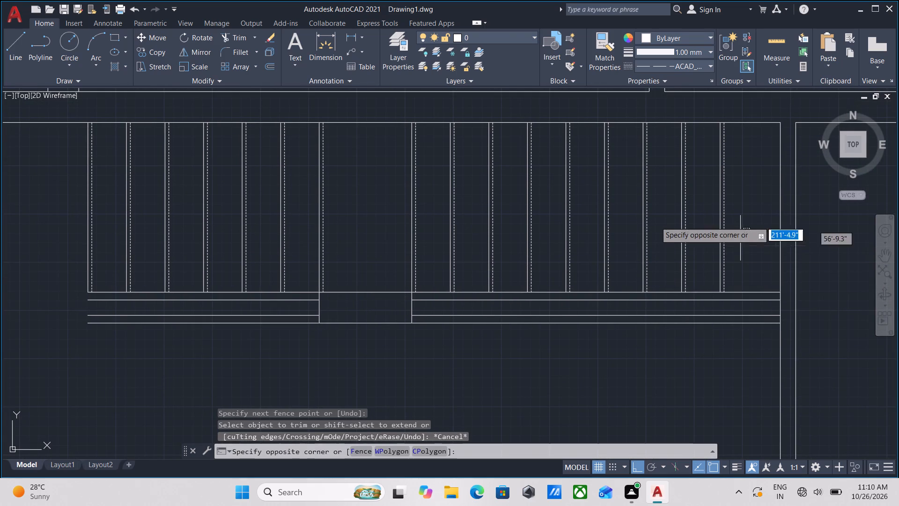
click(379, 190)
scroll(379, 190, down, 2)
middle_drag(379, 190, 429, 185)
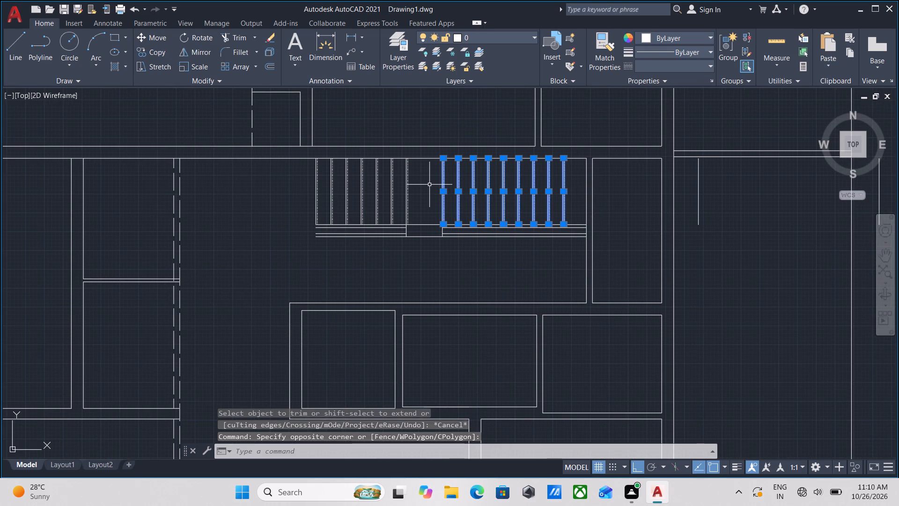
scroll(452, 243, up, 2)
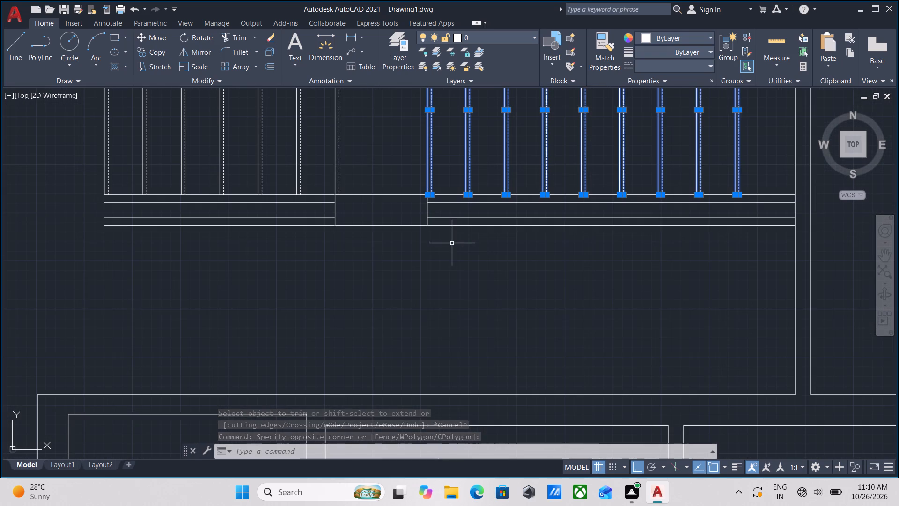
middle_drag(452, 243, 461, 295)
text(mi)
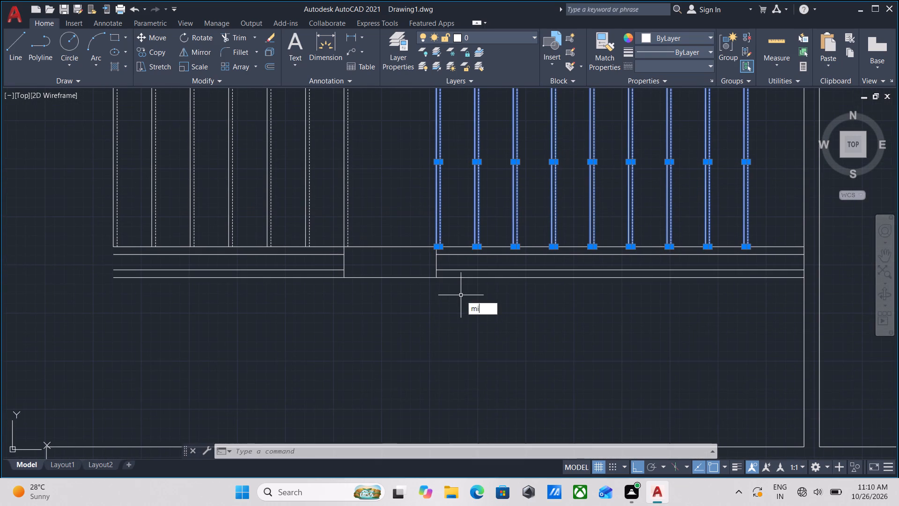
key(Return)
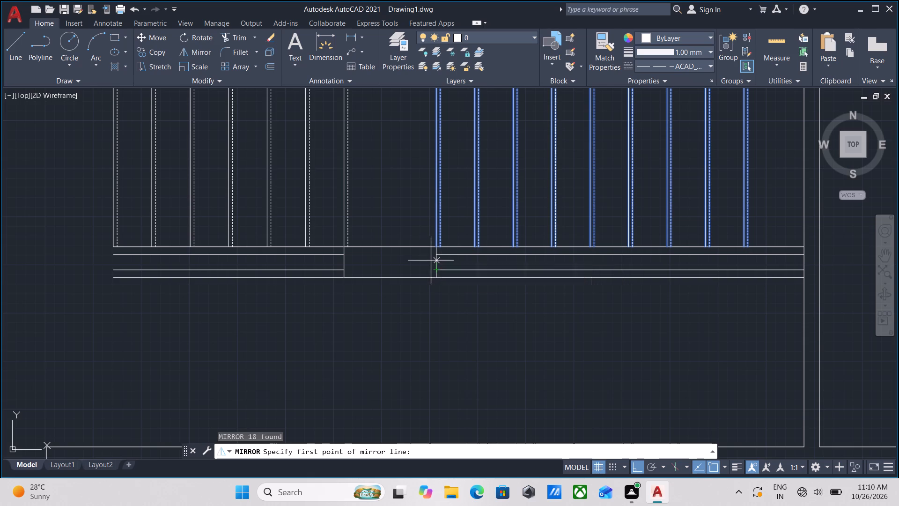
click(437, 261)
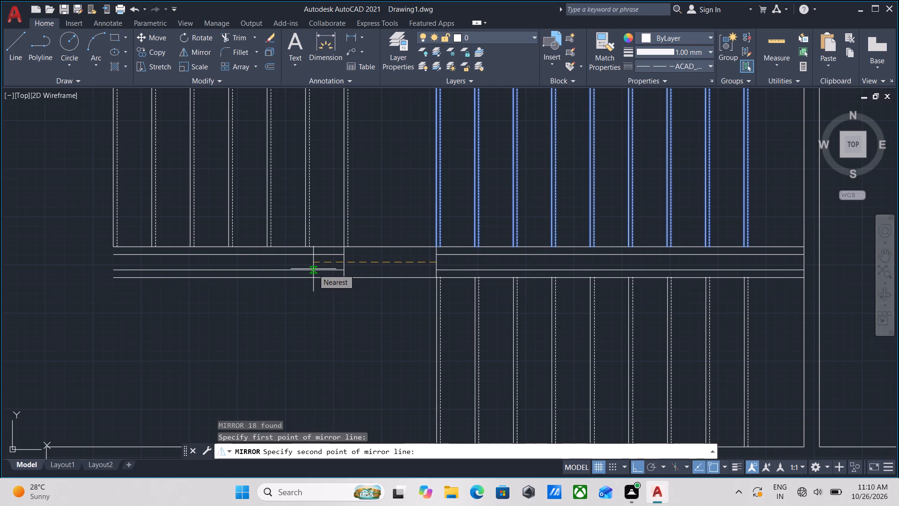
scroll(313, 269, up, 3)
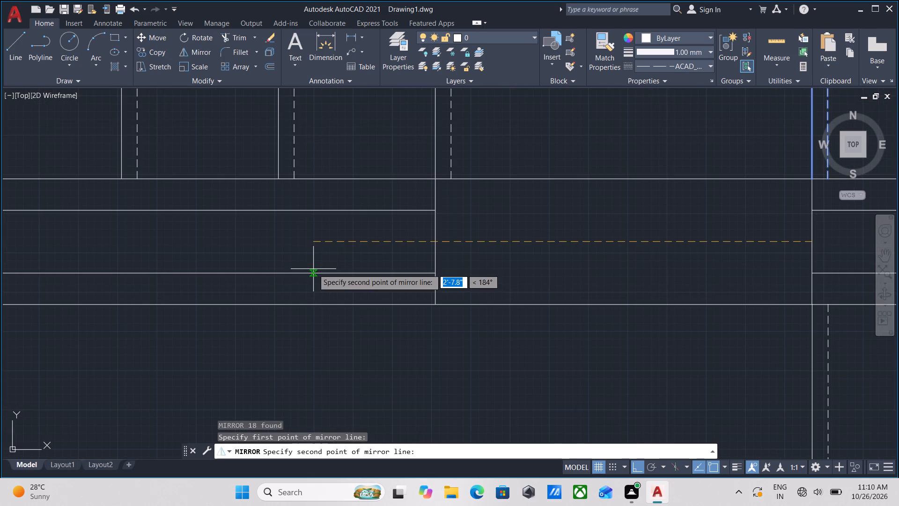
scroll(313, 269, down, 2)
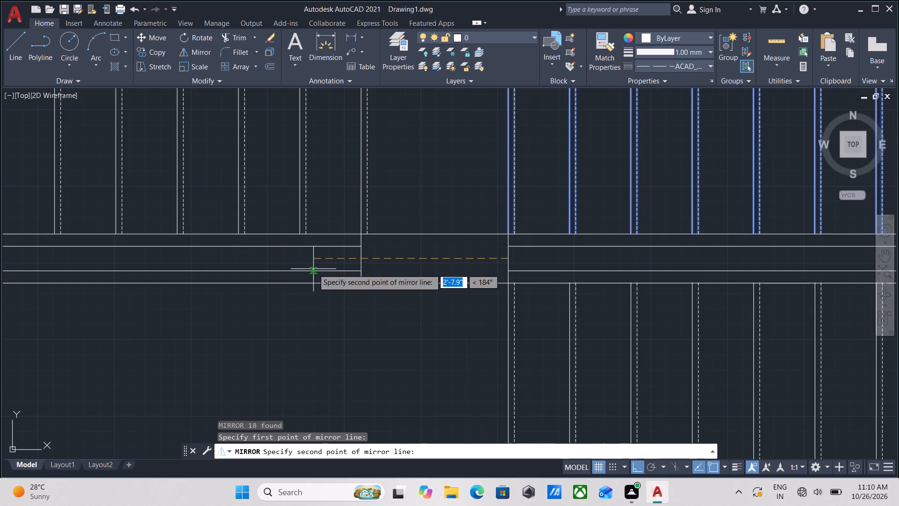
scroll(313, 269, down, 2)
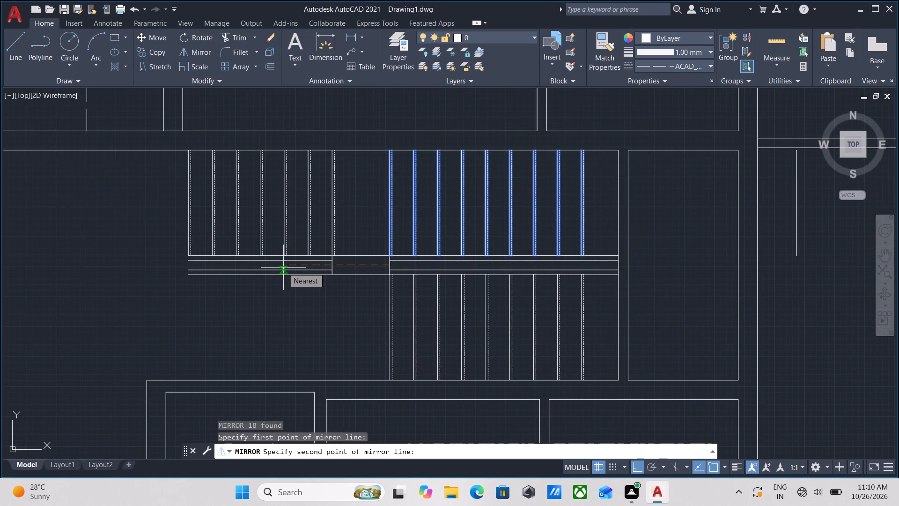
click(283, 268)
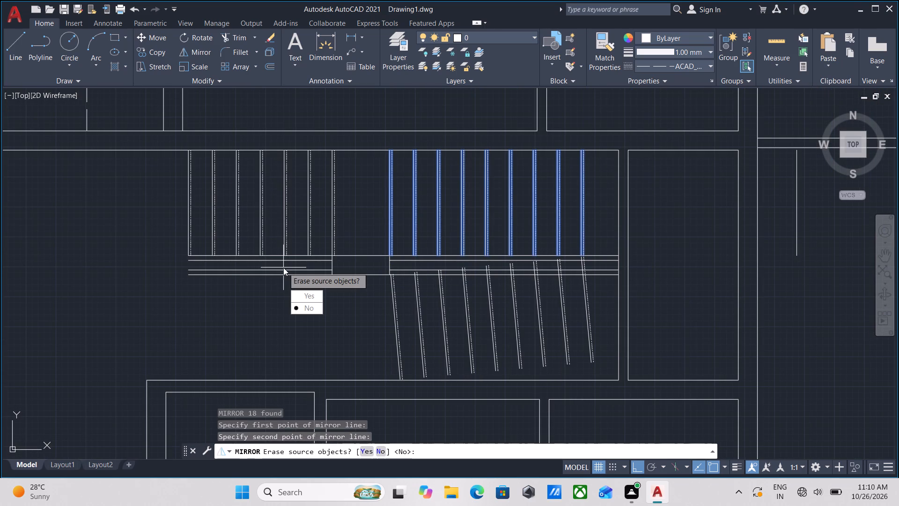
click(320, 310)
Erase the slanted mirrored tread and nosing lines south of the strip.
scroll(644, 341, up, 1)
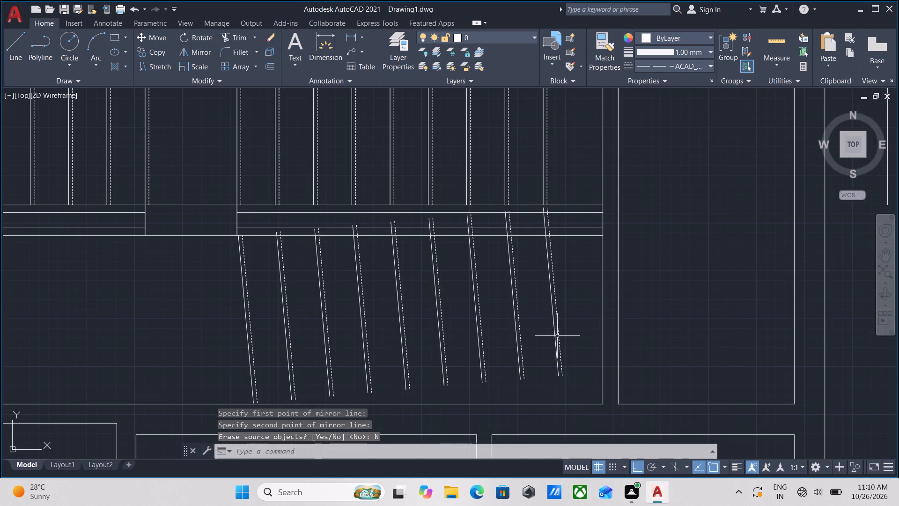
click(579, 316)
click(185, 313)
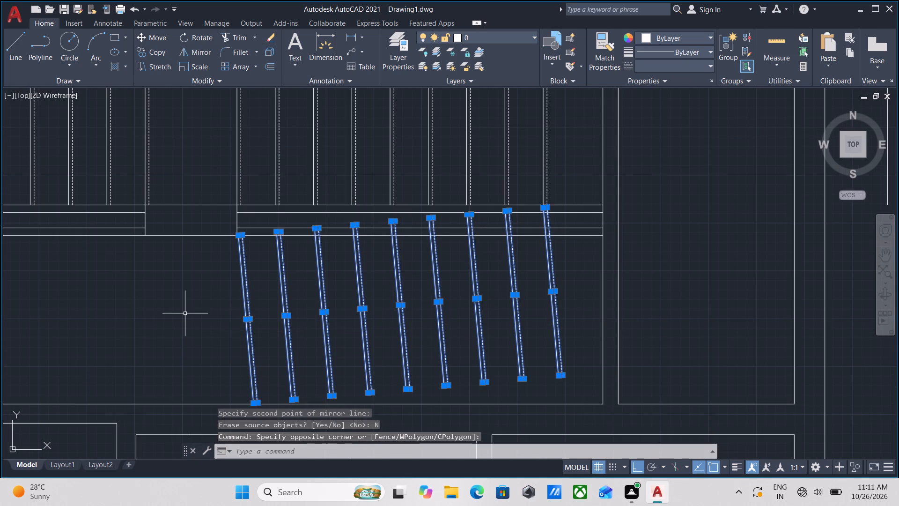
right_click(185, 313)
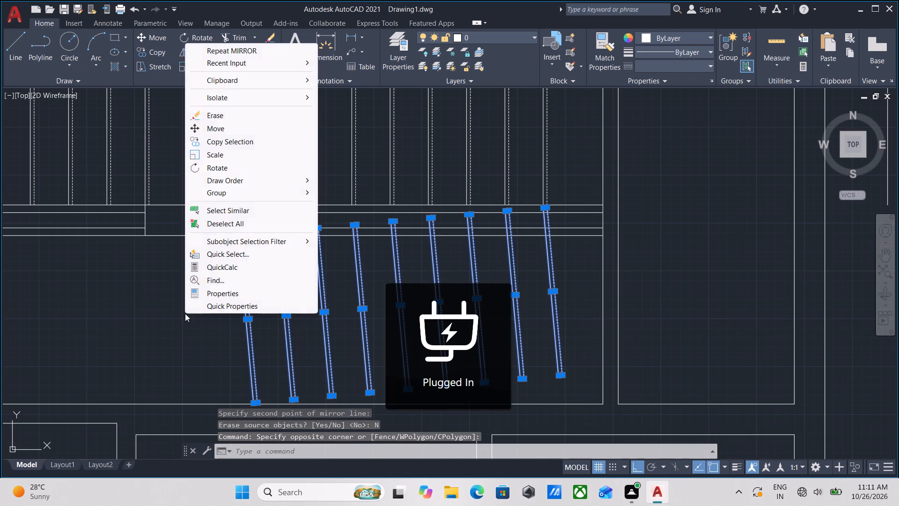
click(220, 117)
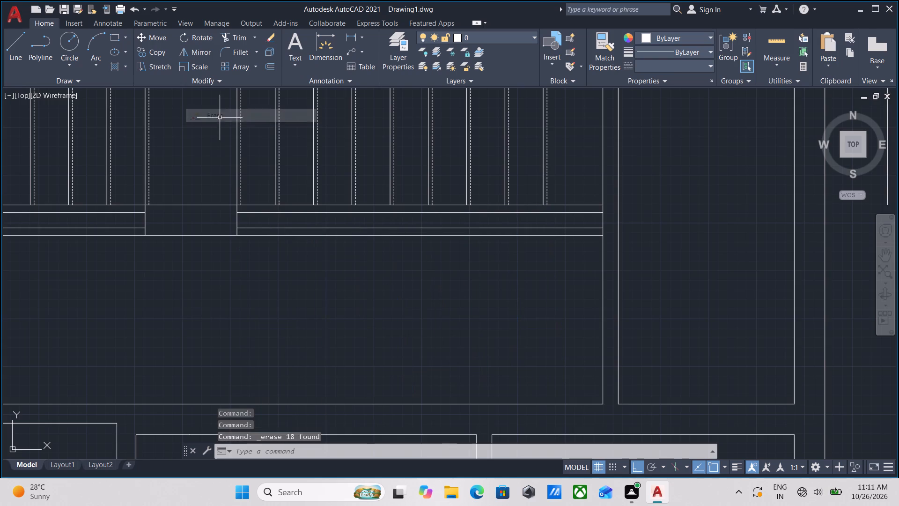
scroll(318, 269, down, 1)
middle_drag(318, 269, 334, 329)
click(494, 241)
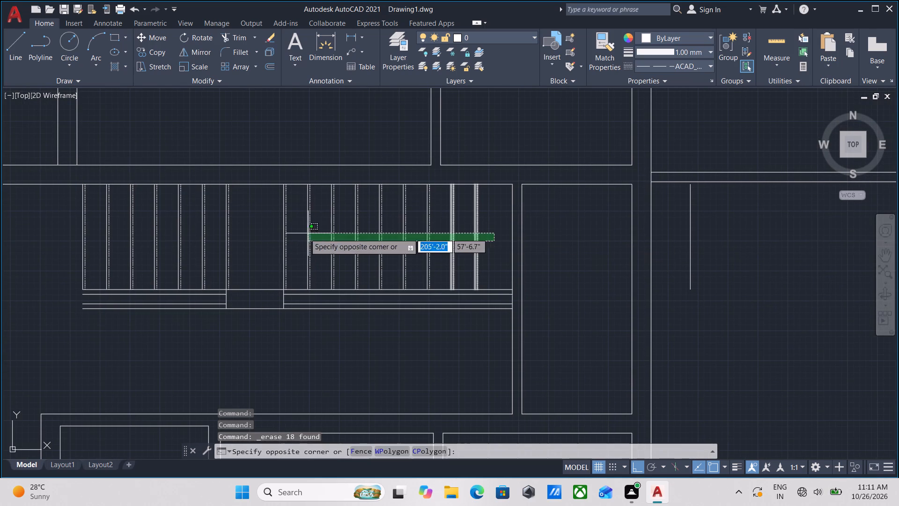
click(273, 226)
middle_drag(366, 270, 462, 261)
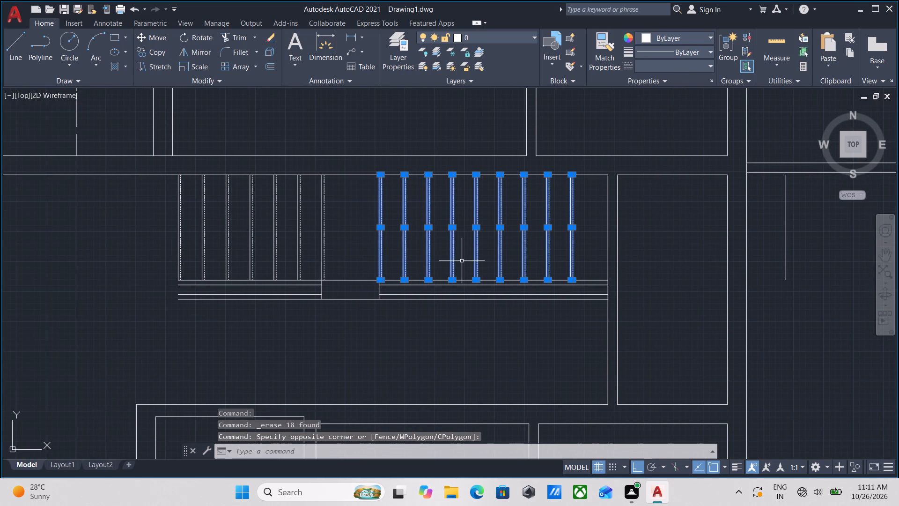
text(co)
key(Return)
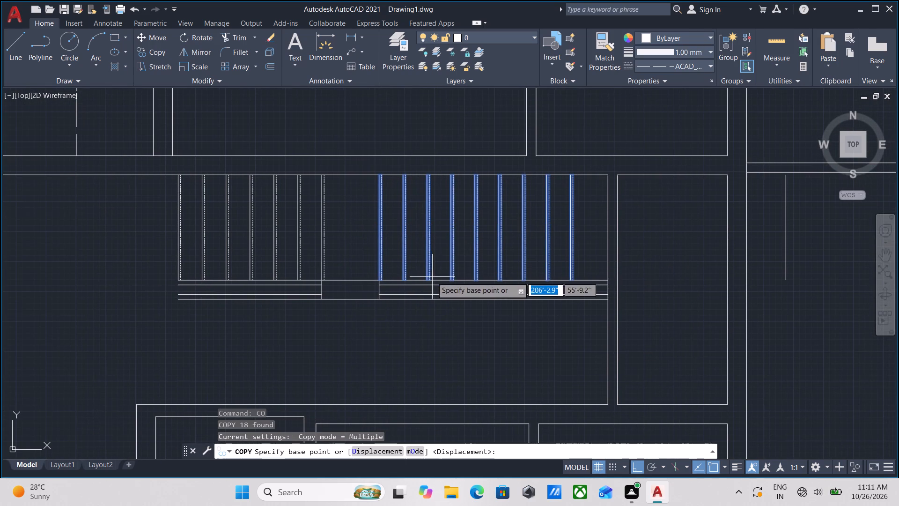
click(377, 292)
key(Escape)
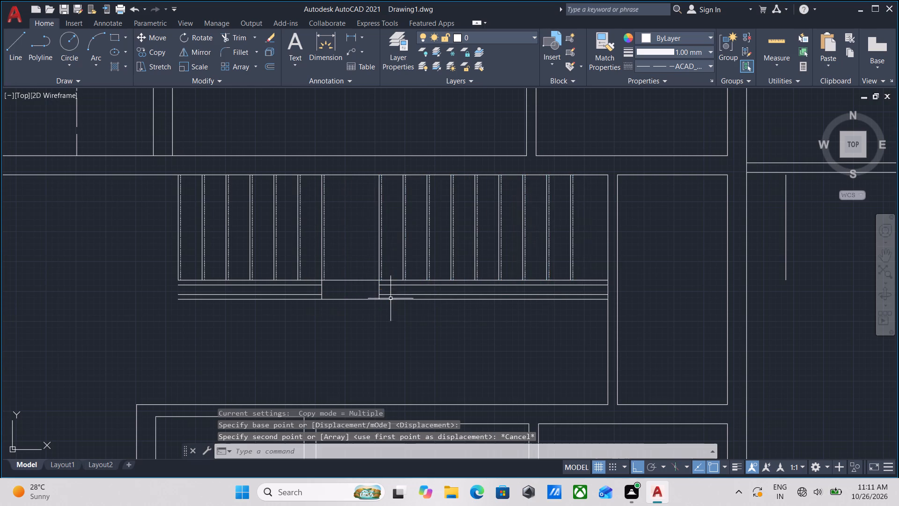
Mirror the tread and nosing lines east of the landing southward about the strip's horizontal centreline, keeping the originals.
click(582, 243)
click(368, 229)
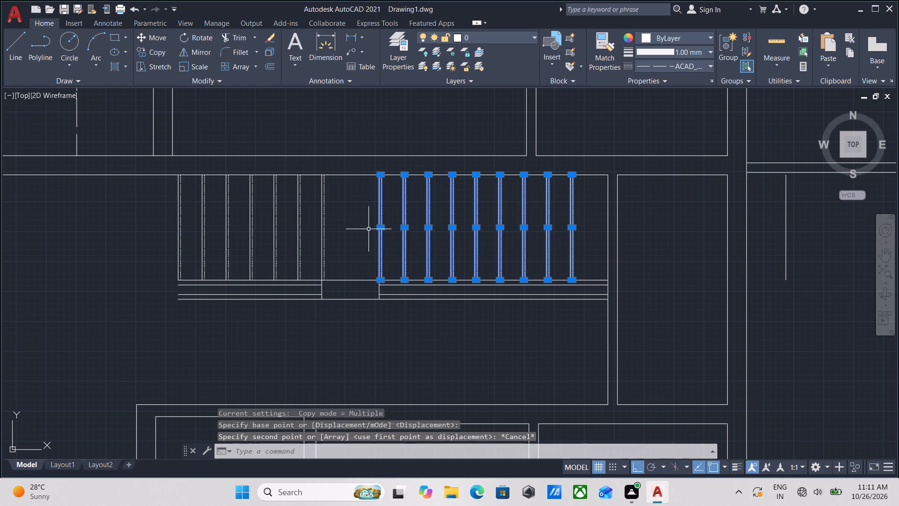
text(mi)
key(Return)
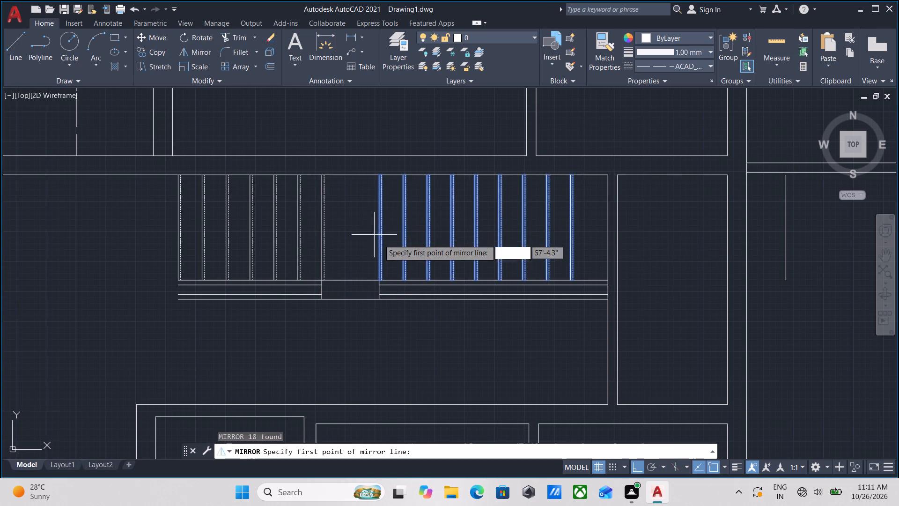
scroll(382, 299, up, 2)
scroll(380, 278, down, 2)
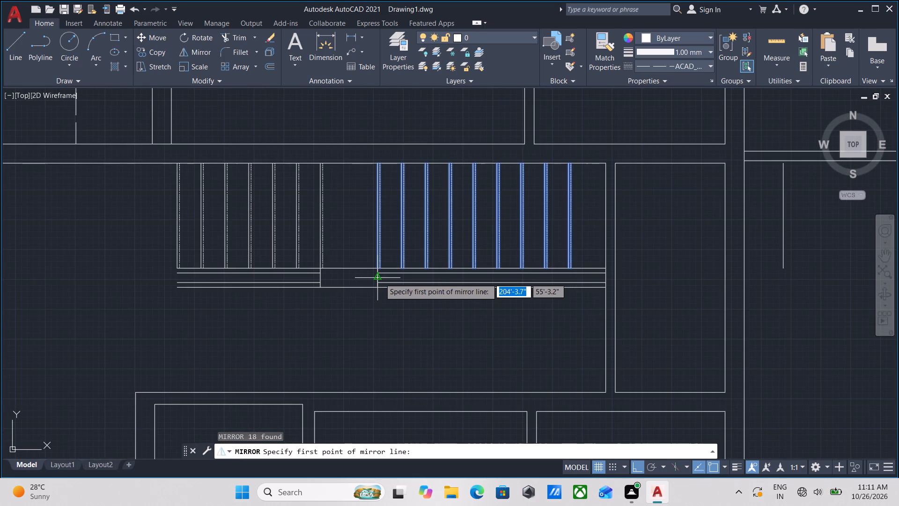
click(380, 278)
click(335, 281)
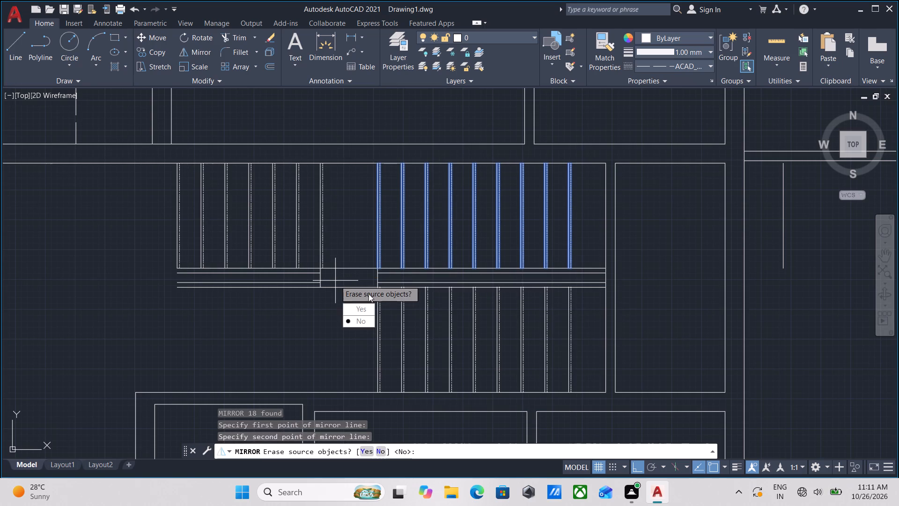
drag(363, 321, 335, 281)
Offset the vertical wall line at the strip's east end 2" westward into the strip.
scroll(465, 287, down, 1)
scroll(430, 319, up, 1)
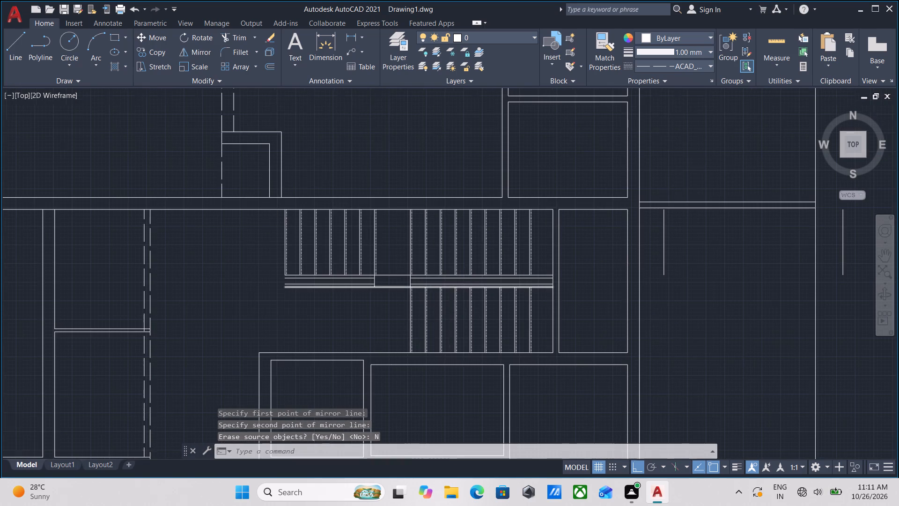
scroll(430, 319, up, 1)
scroll(430, 317, down, 2)
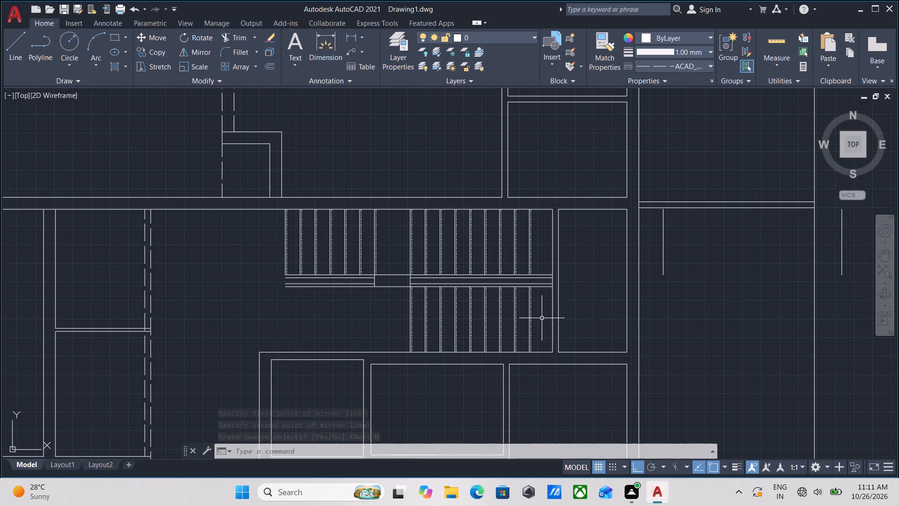
scroll(560, 282, up, 2)
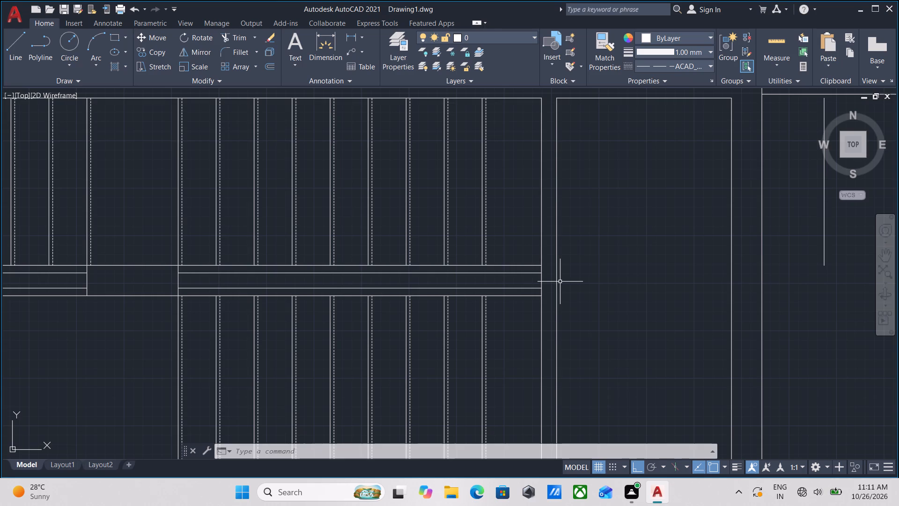
scroll(560, 285, up, 2)
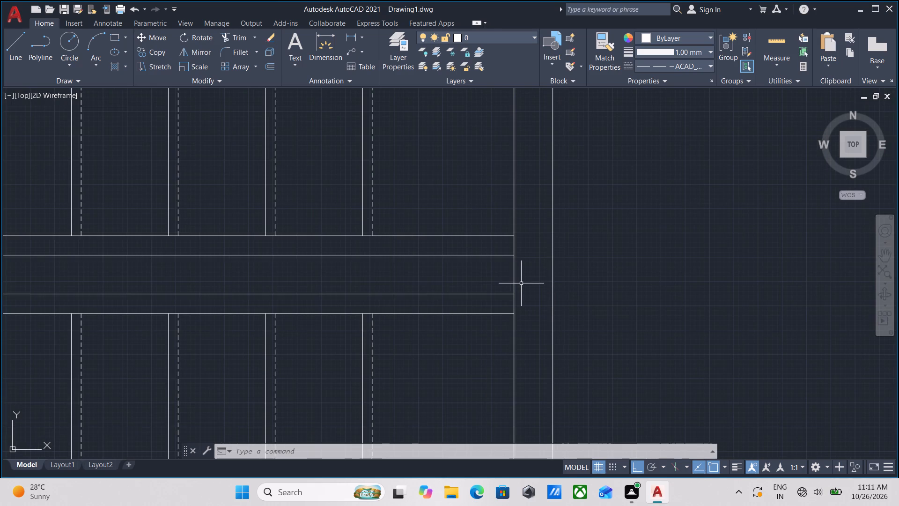
click(522, 283)
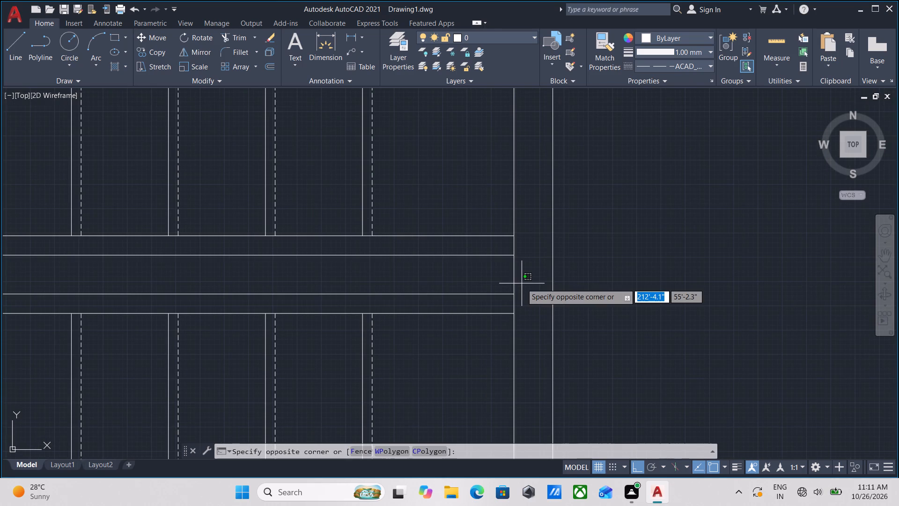
click(493, 273)
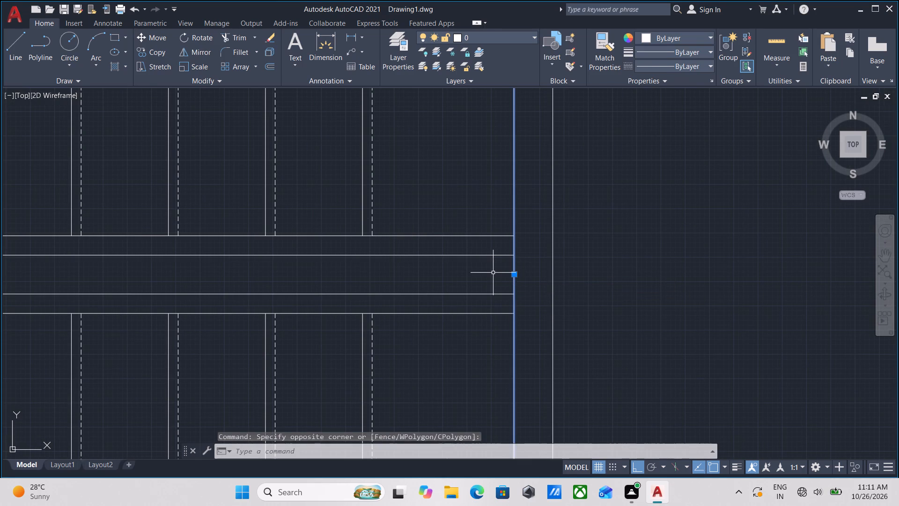
key(Escape)
middle_drag(526, 260, 526, 274)
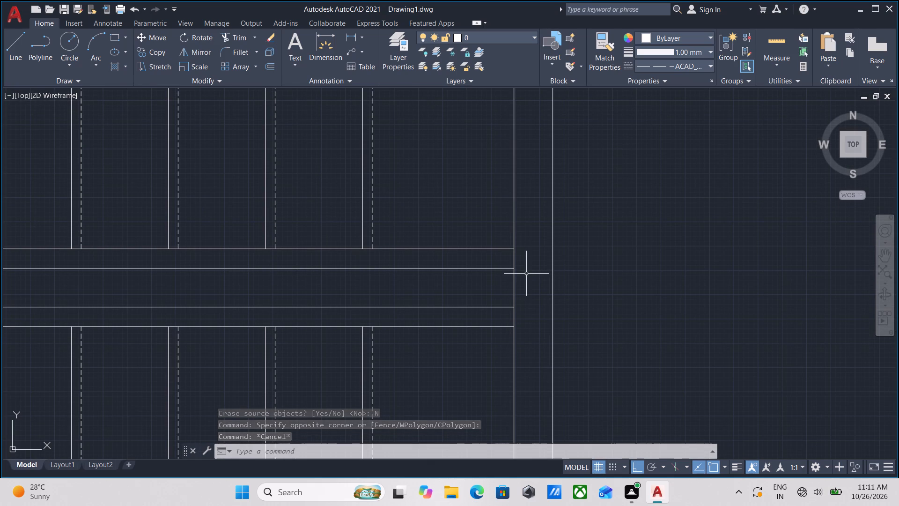
scroll(521, 276, up, 1)
click(520, 295)
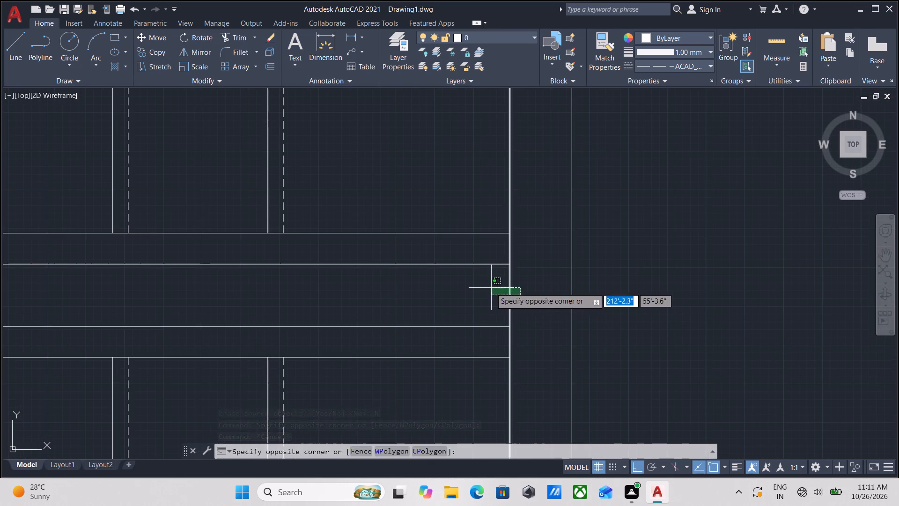
click(490, 287)
key(o)
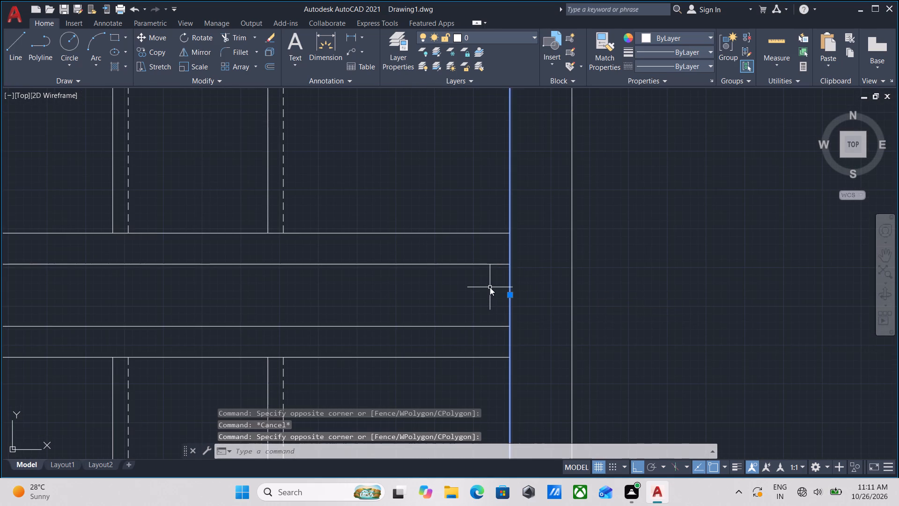
key(Return)
click(510, 292)
click(480, 290)
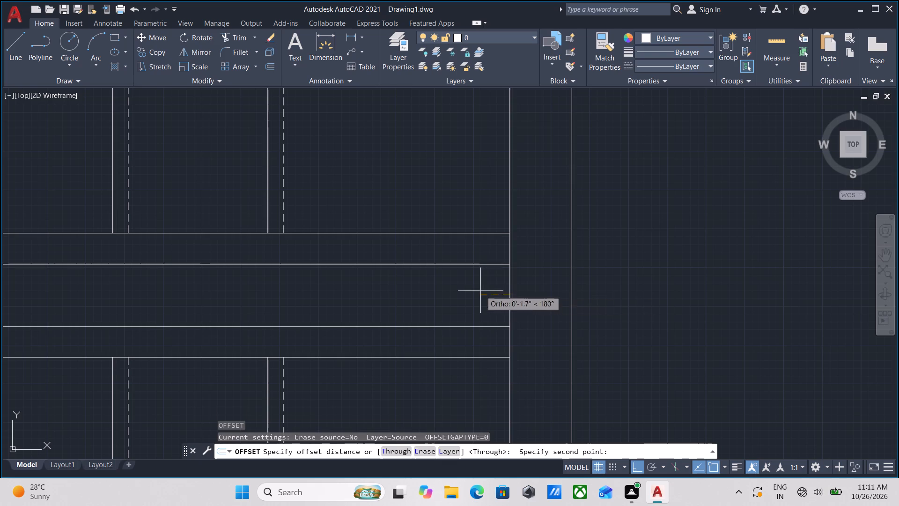
key(2)
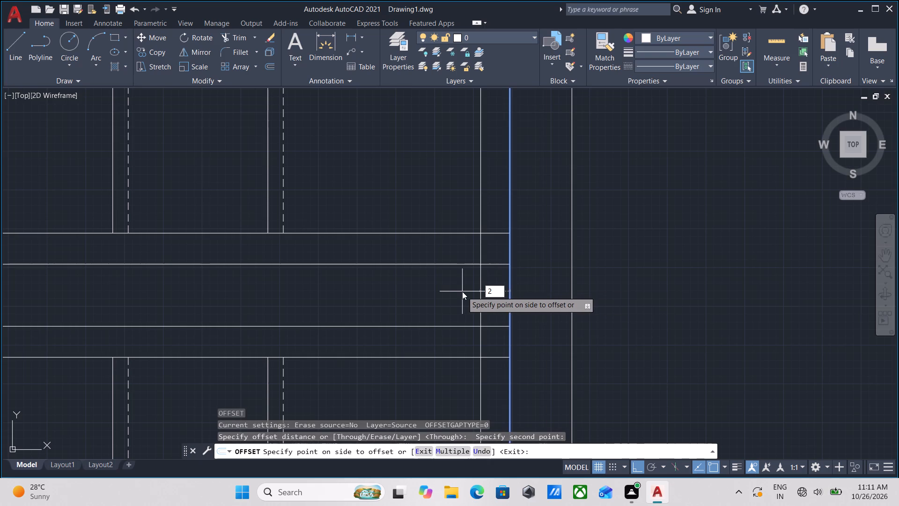
key(shift+colon)
key(BackSpace)
key(shift+quotedbl)
key(Return)
key(Escape)
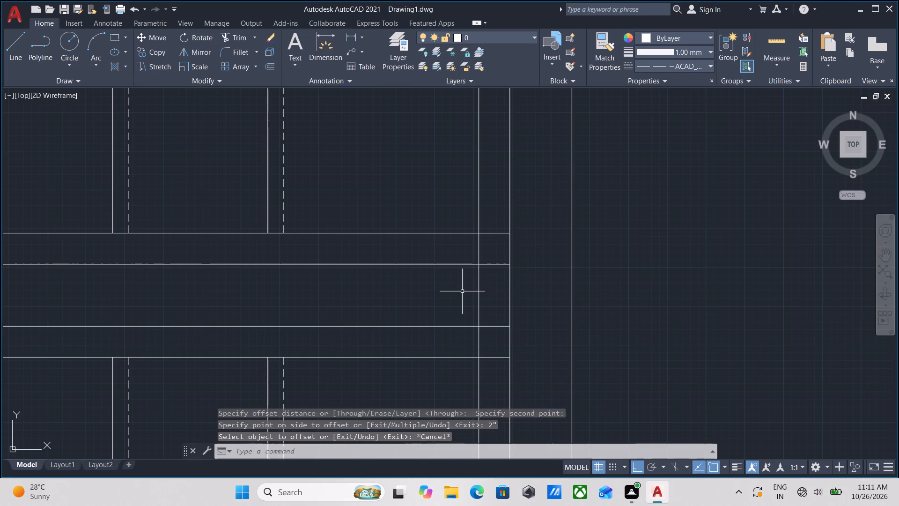
Trim the offset line and the two inner horizontal lines so they form a closed east end inside the strip.
scroll(503, 260, down, 1)
middle_drag(491, 260, 481, 298)
text(tr)
key(Return)
scroll(483, 273, up, 1)
click(484, 271)
click(463, 253)
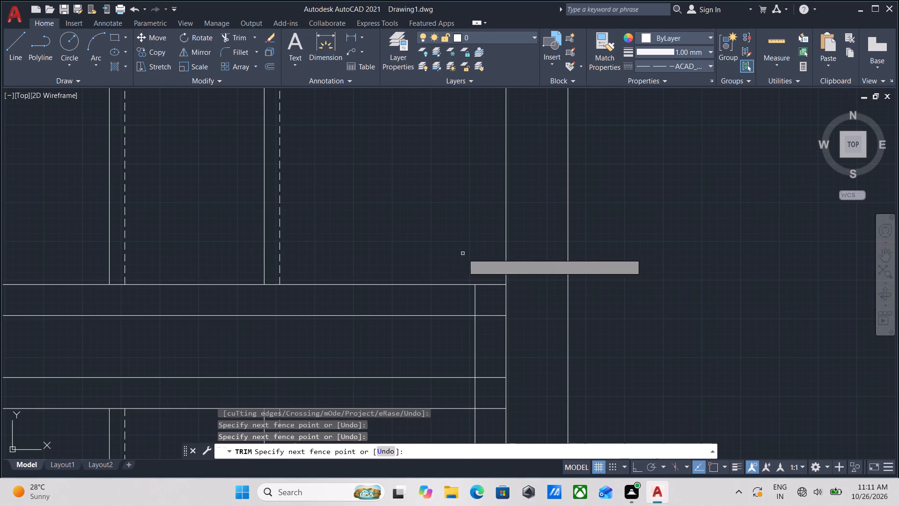
scroll(484, 301, down, 1)
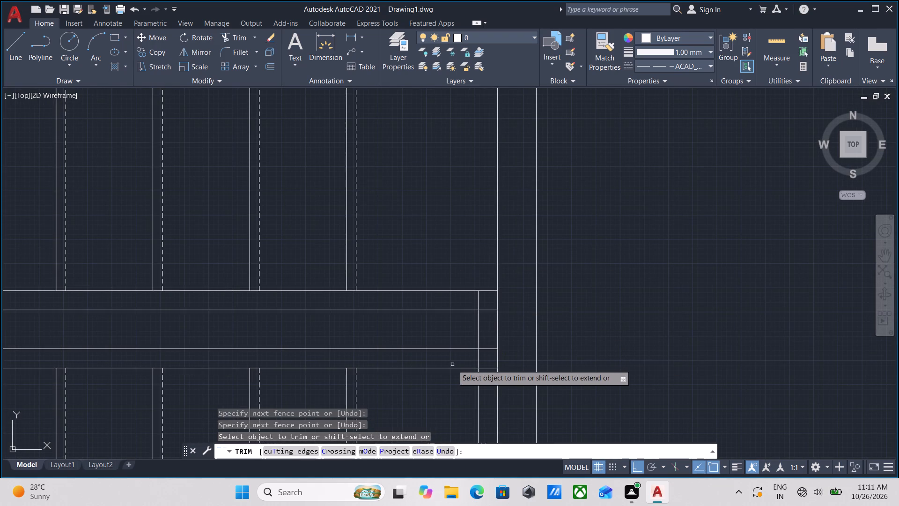
click(462, 389)
click(481, 390)
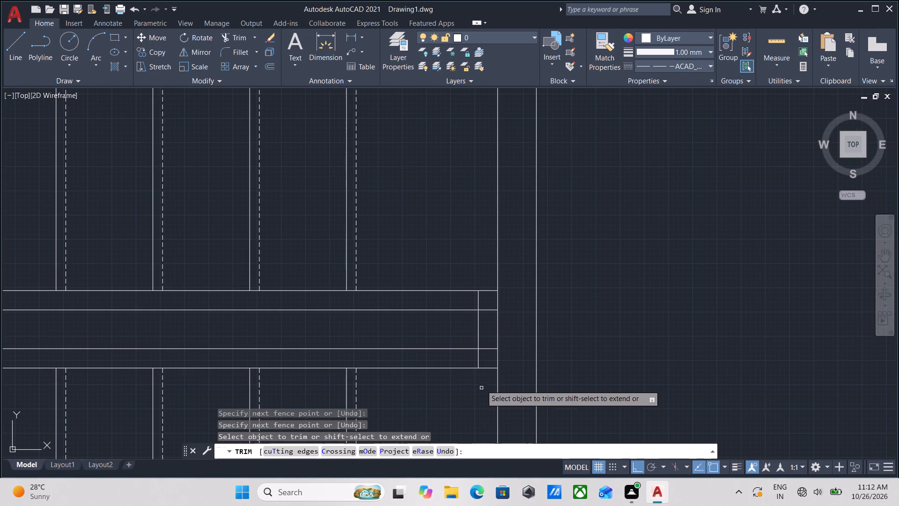
click(468, 361)
click(489, 362)
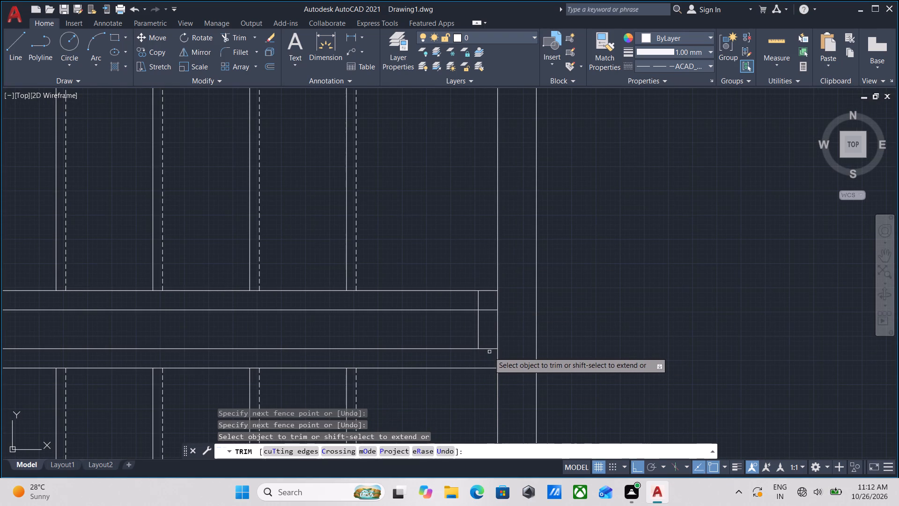
click(487, 361)
click(483, 302)
click(484, 304)
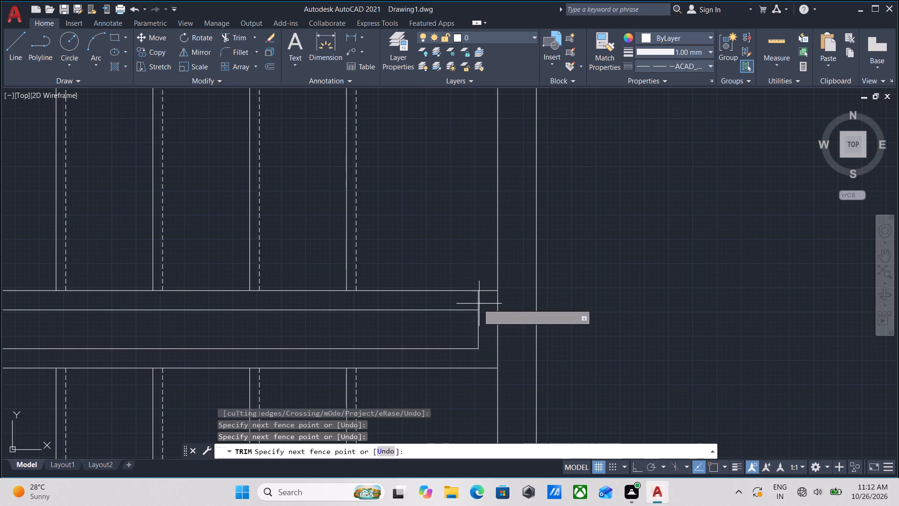
click(455, 303)
key(Escape)
Trim away the two lower horizontal lines of the strip west of the landing.
scroll(497, 310, down, 2)
scroll(560, 328, down, 1)
middle_drag(560, 328, 575, 273)
scroll(504, 333, down, 1)
middle_drag(386, 335, 539, 350)
scroll(466, 353, up, 2)
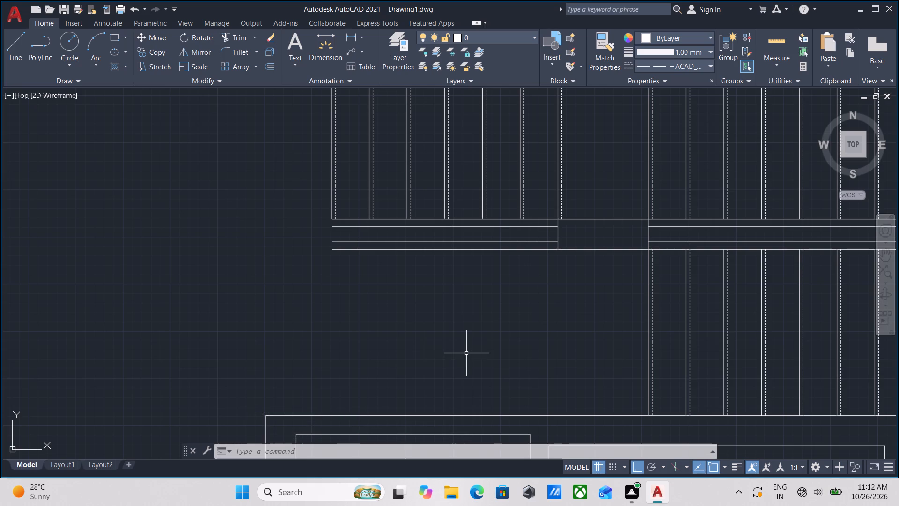
middle_drag(464, 330, 464, 395)
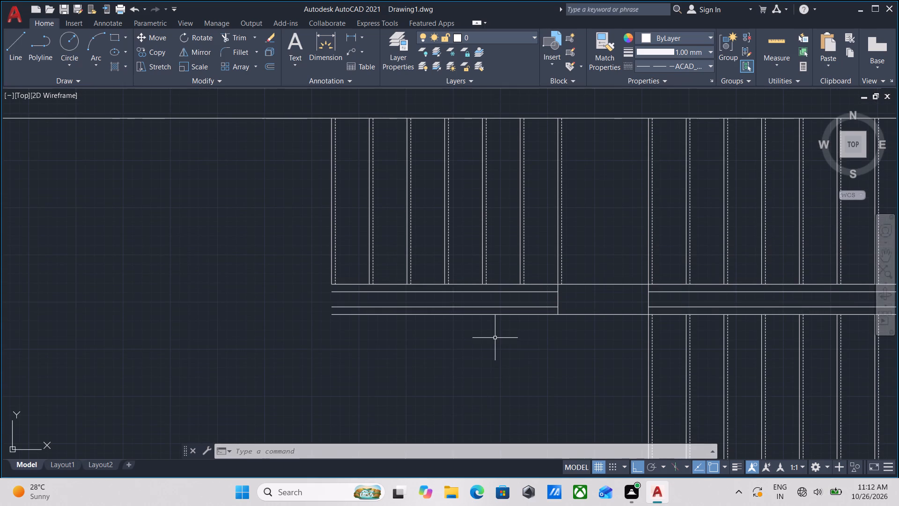
text(tr)
key(Return)
click(495, 338)
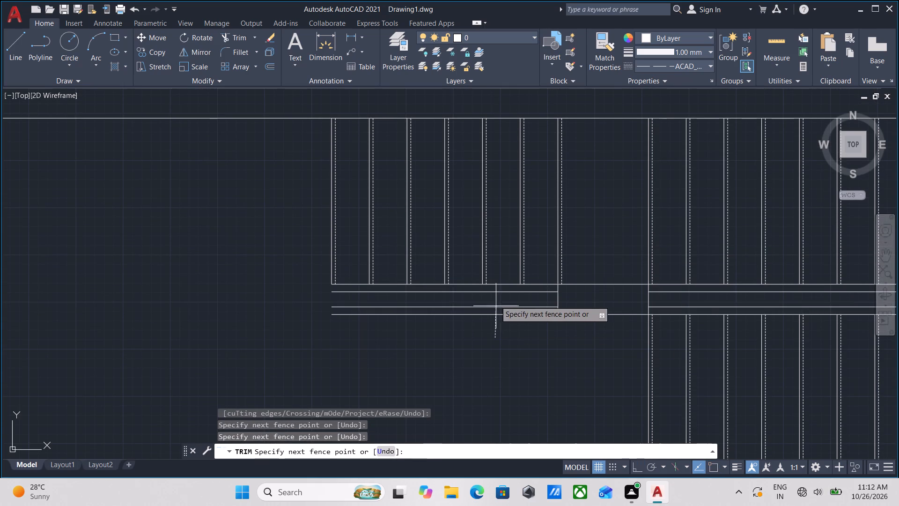
click(491, 301)
scroll(514, 341, down, 1)
middle_drag(514, 341, 440, 343)
key(Escape)
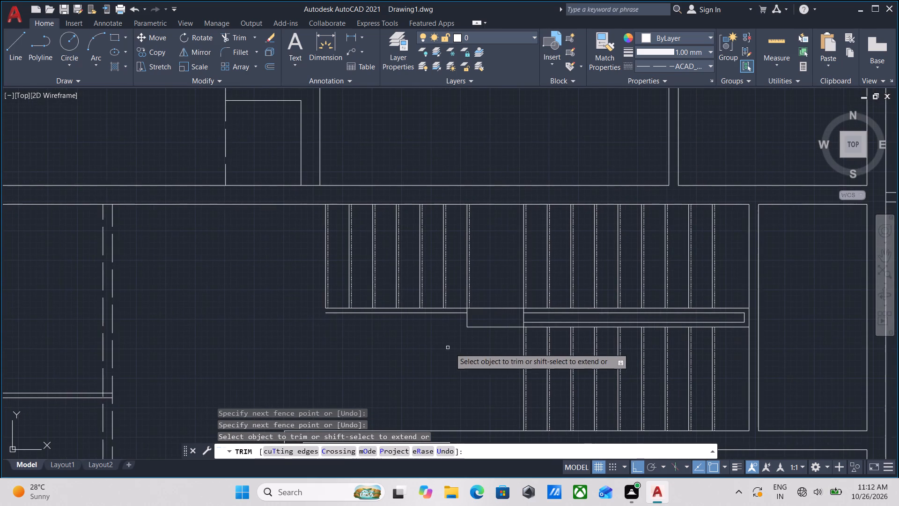
key(Escape)
Examine the finished stair flights, the strip and the surrounding rooms of the plan.
scroll(398, 342, down, 2)
middle_drag(398, 342, 426, 321)
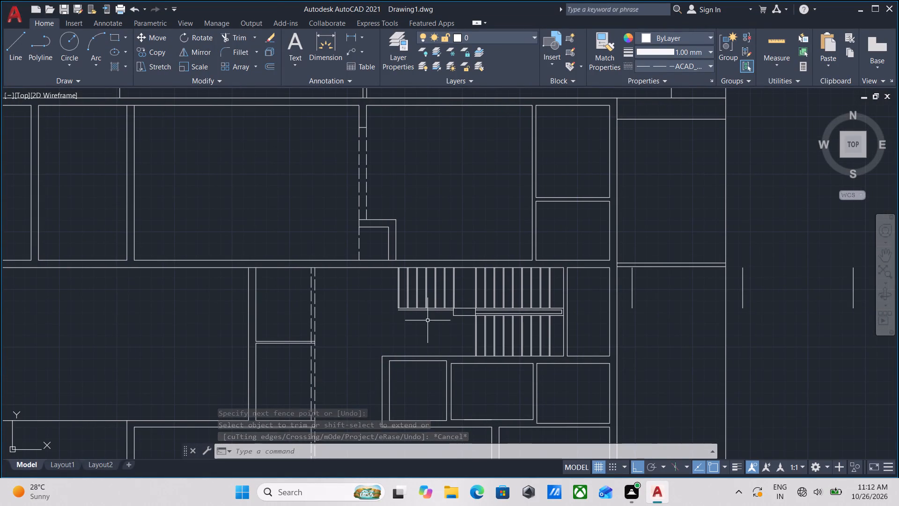
scroll(469, 306, up, 2)
middle_drag(424, 356, 526, 361)
scroll(529, 360, down, 1)
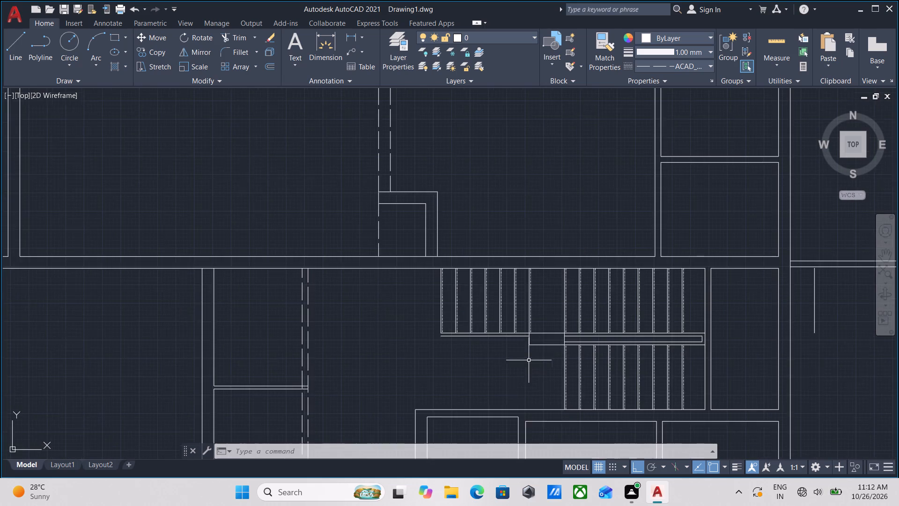
middle_drag(528, 361, 533, 265)
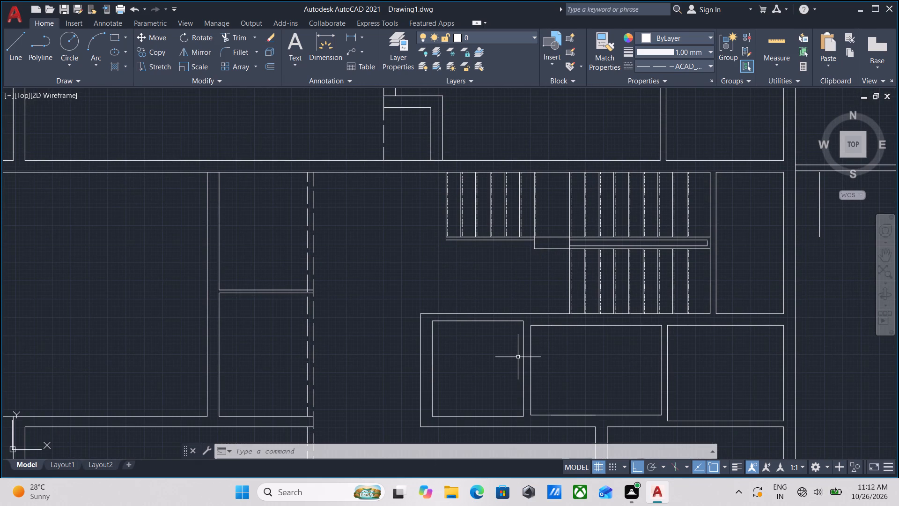
scroll(518, 337, down, 1)
middle_drag(518, 337, 560, 435)
scroll(626, 367, down, 1)
scroll(626, 366, up, 2)
middle_drag(660, 377, 642, 349)
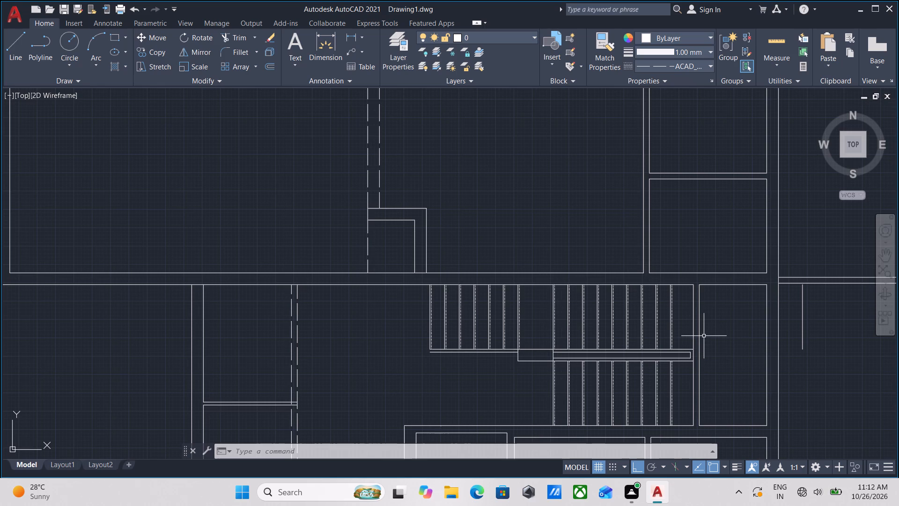
scroll(774, 340, down, 1)
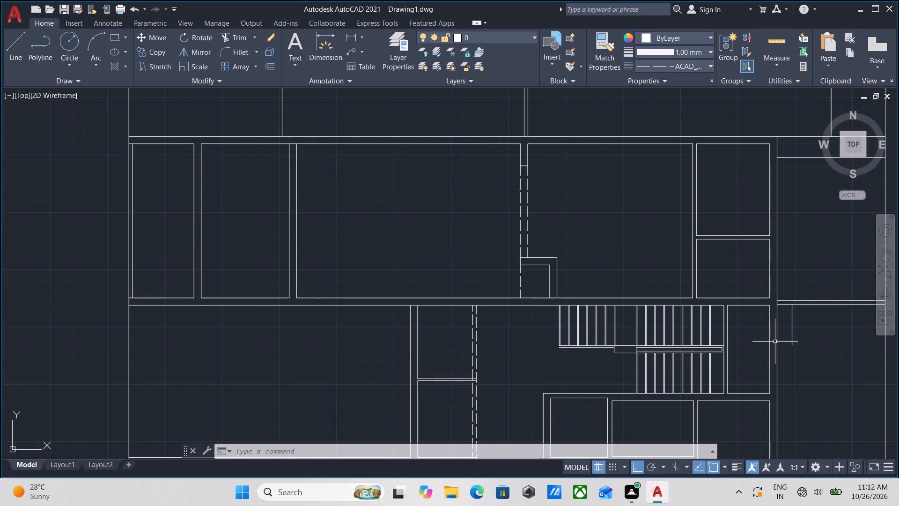
Erase the three short stray vertical lines east of the building's outer east wall, level with the upper stair flight.
scroll(775, 342, down, 2)
middle_drag(758, 342, 523, 347)
scroll(654, 345, up, 1)
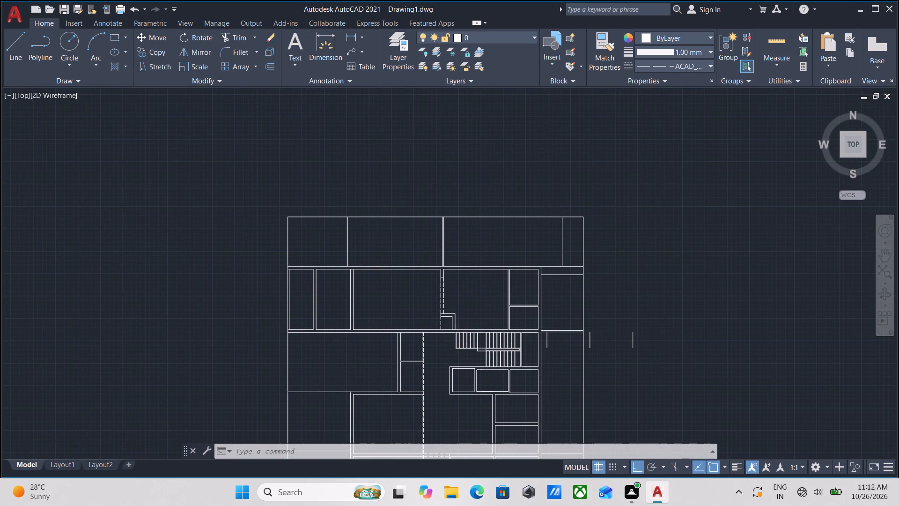
scroll(619, 353, up, 2)
click(665, 352)
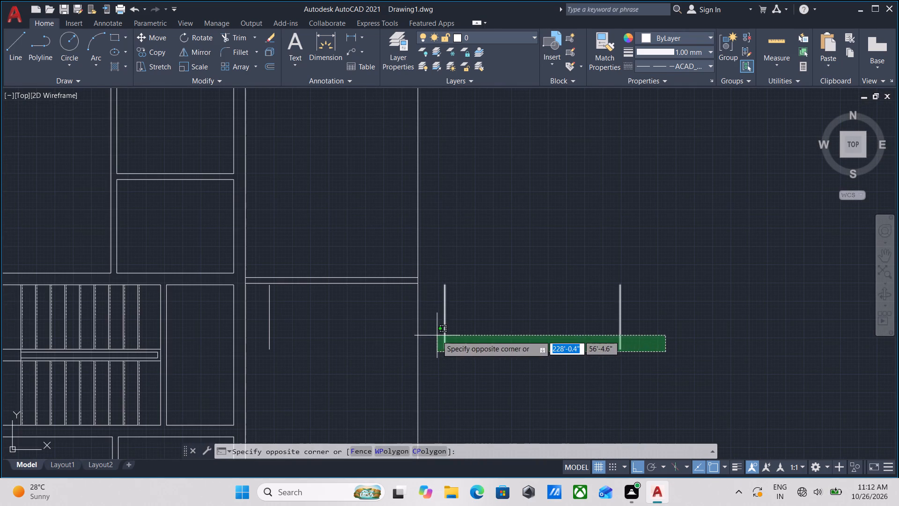
click(437, 335)
middle_drag(313, 339, 485, 351)
click(486, 356)
click(428, 335)
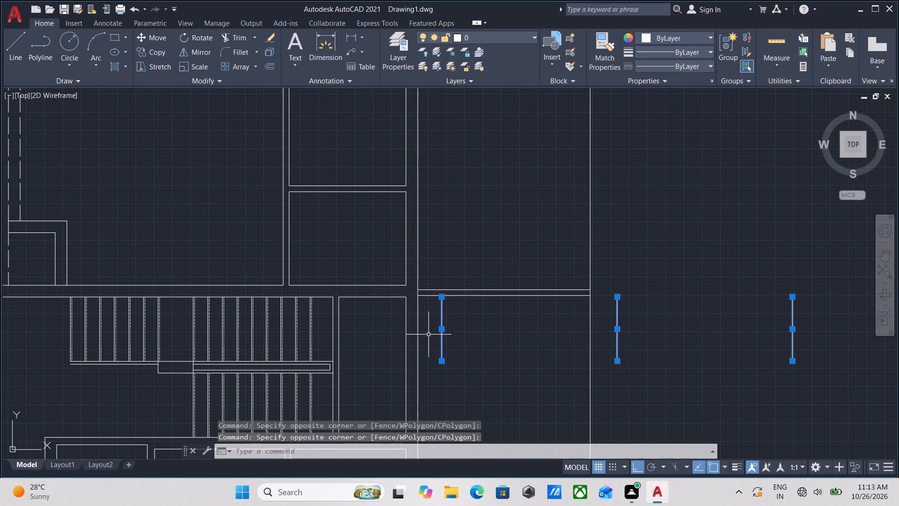
right_click(428, 335)
click(508, 138)
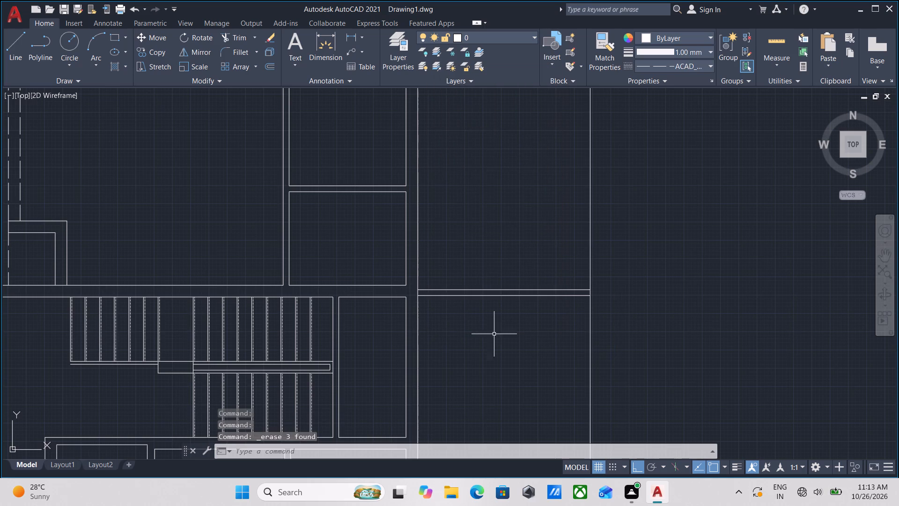
Examine the whole floor plan, from the upper rooms and staircase down to the southern rooms, for remaining gaps and stray lines.
scroll(484, 355, down, 2)
middle_drag(484, 355, 501, 320)
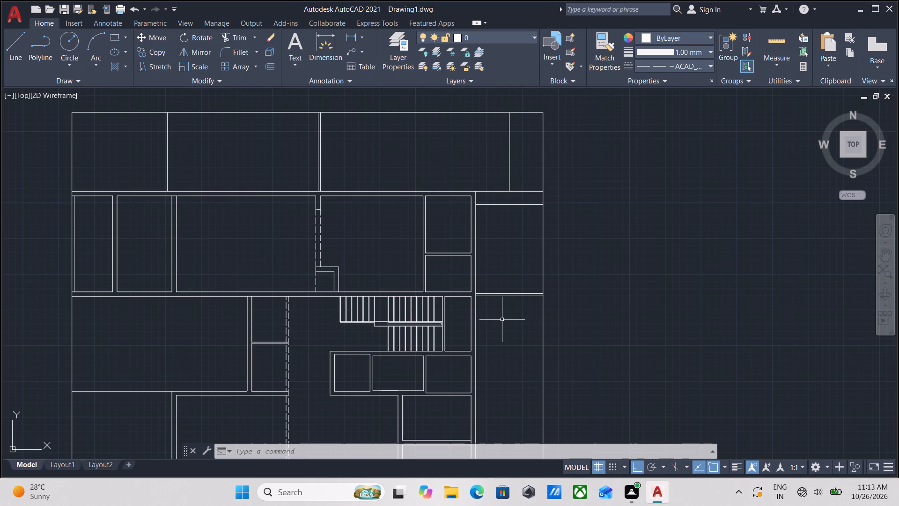
scroll(501, 283, up, 1)
middle_drag(500, 289, 566, 287)
scroll(501, 288, down, 1)
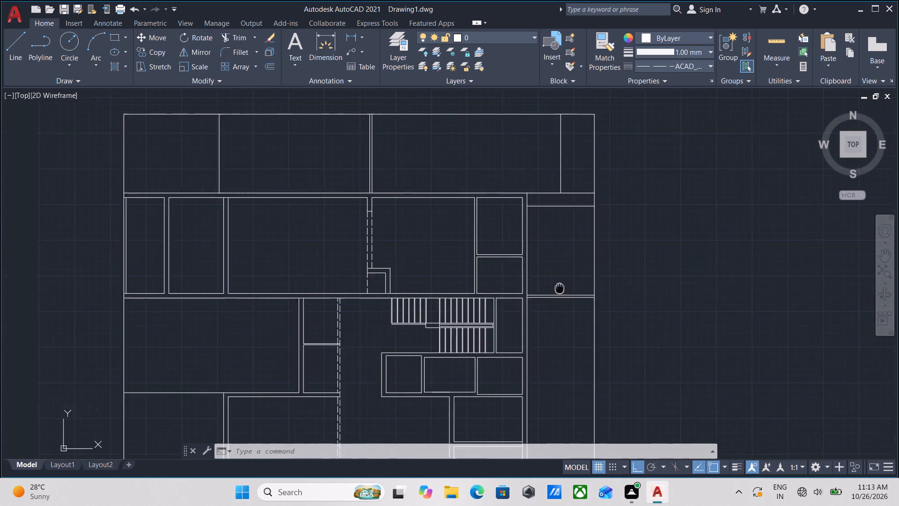
middle_drag(566, 287, 571, 287)
middle_drag(309, 311, 522, 286)
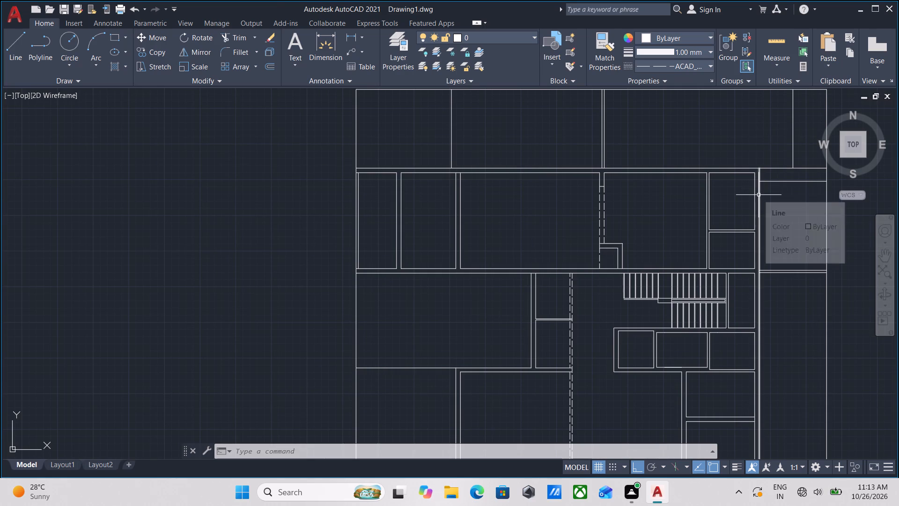
middle_drag(765, 206, 651, 233)
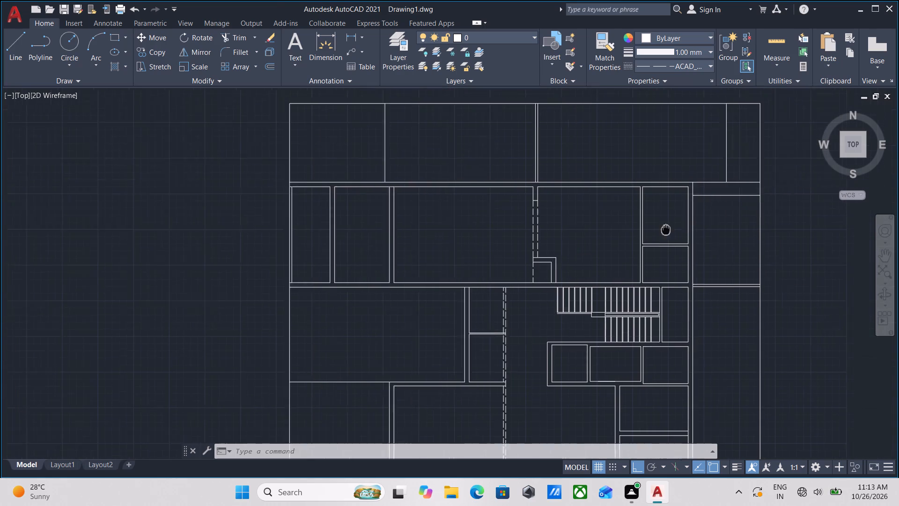
middle_drag(651, 233, 609, 251)
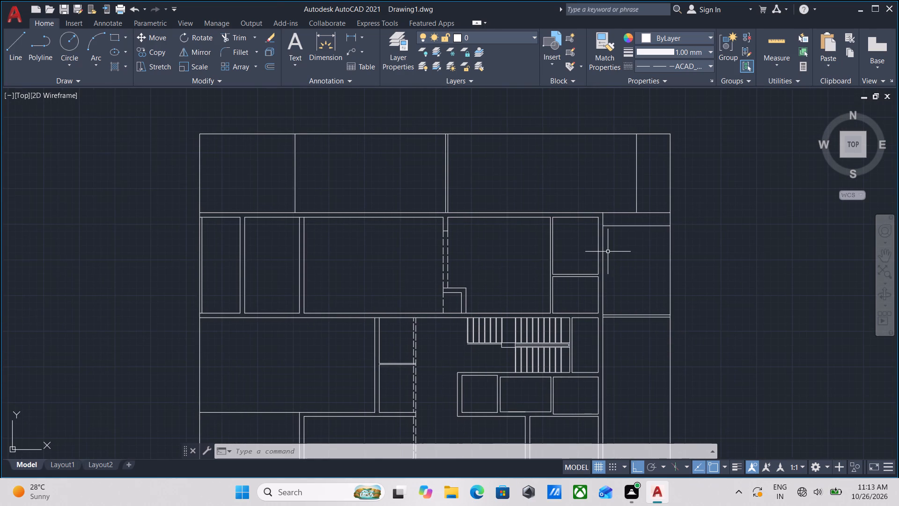
scroll(608, 249, up, 2)
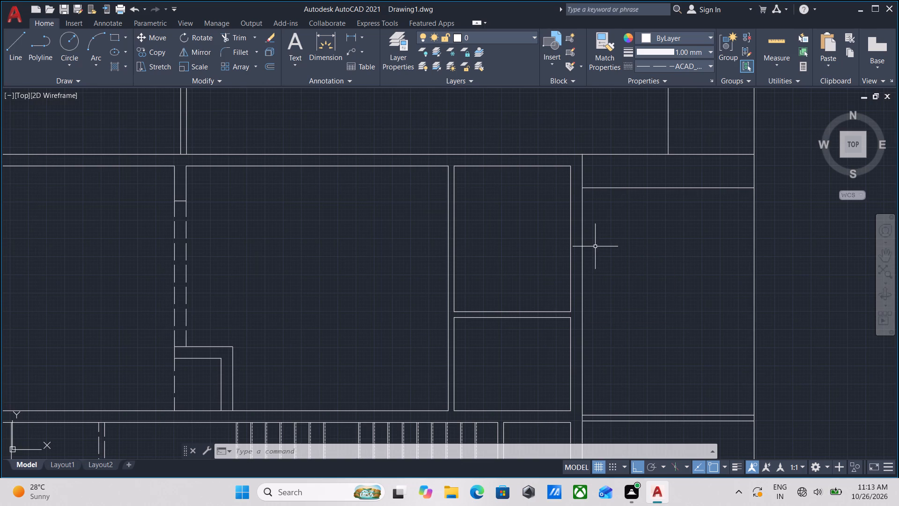
scroll(557, 161, down, 3)
middle_drag(402, 253, 407, 247)
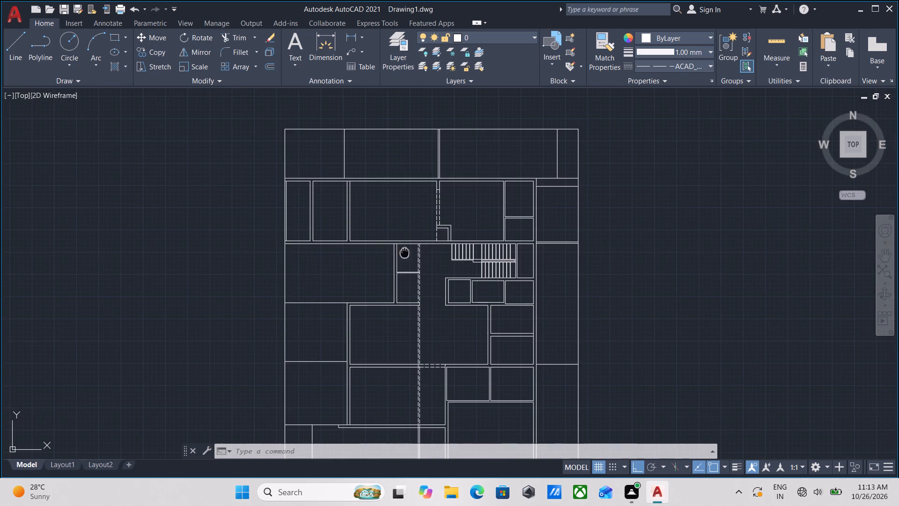
middle_drag(407, 247, 448, 140)
middle_drag(463, 287, 480, 251)
scroll(573, 287, up, 2)
scroll(289, 303, up, 1)
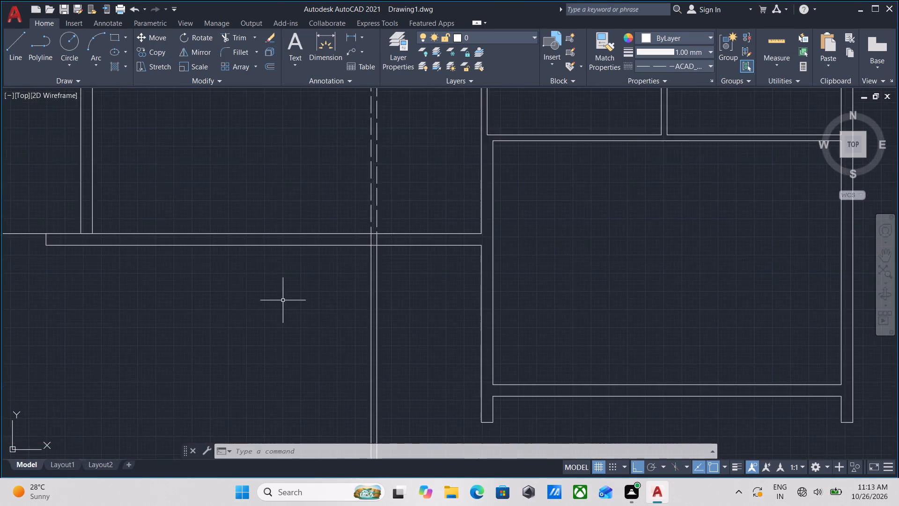
scroll(285, 299, down, 1)
middle_drag(288, 298, 350, 325)
scroll(403, 299, down, 3)
middle_drag(404, 299, 418, 248)
scroll(420, 298, up, 2)
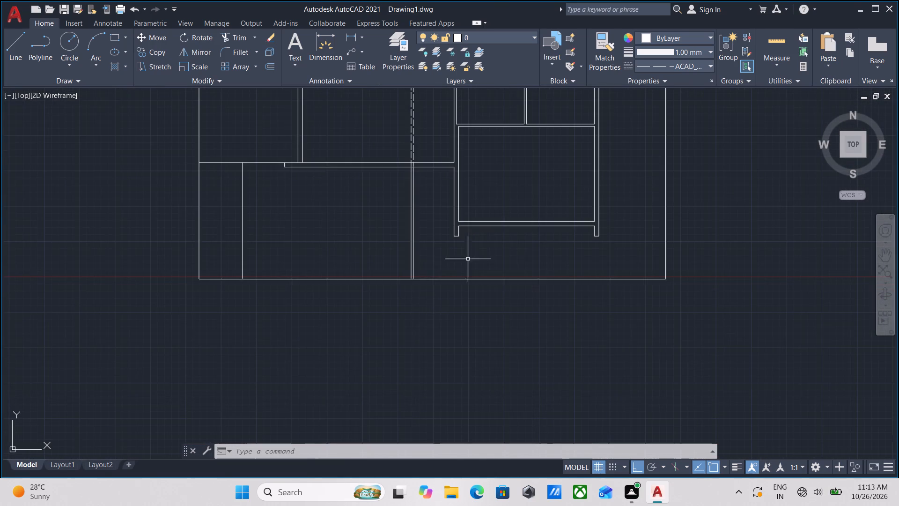
middle_drag(485, 241, 320, 336)
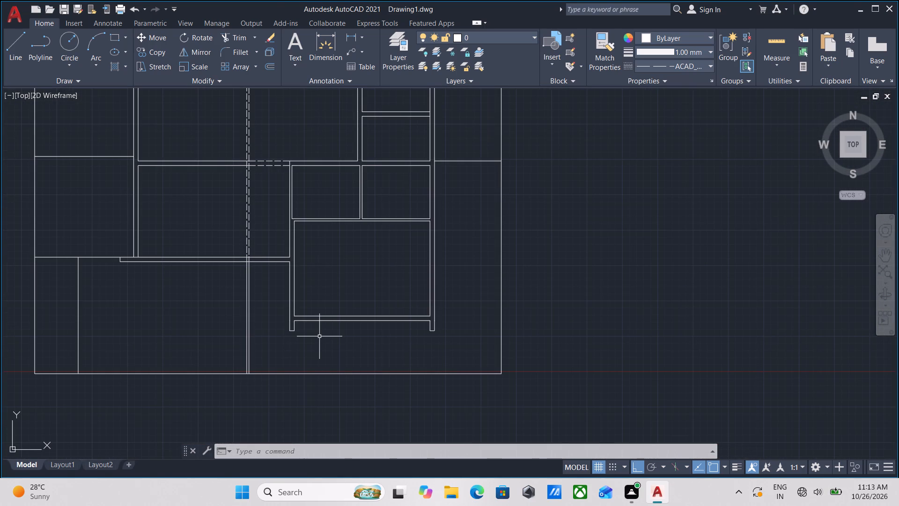
middle_drag(376, 277, 353, 386)
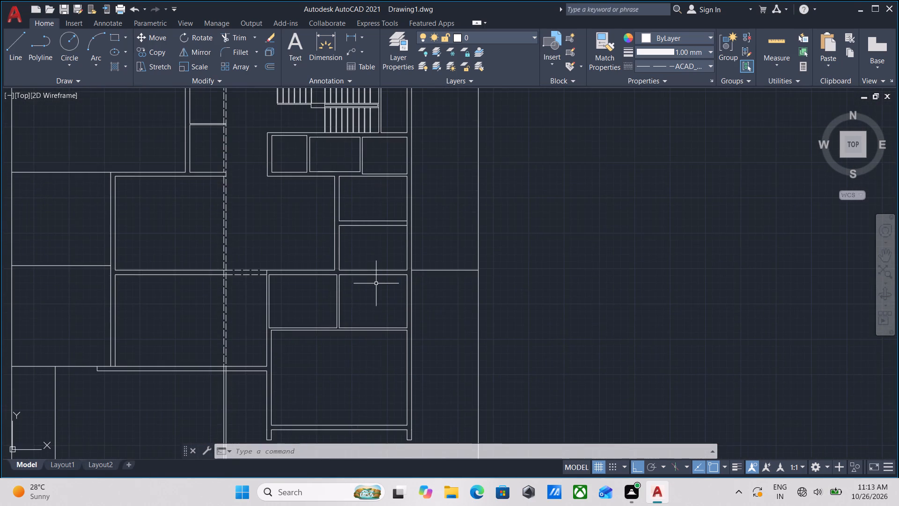
middle_drag(375, 278, 337, 386)
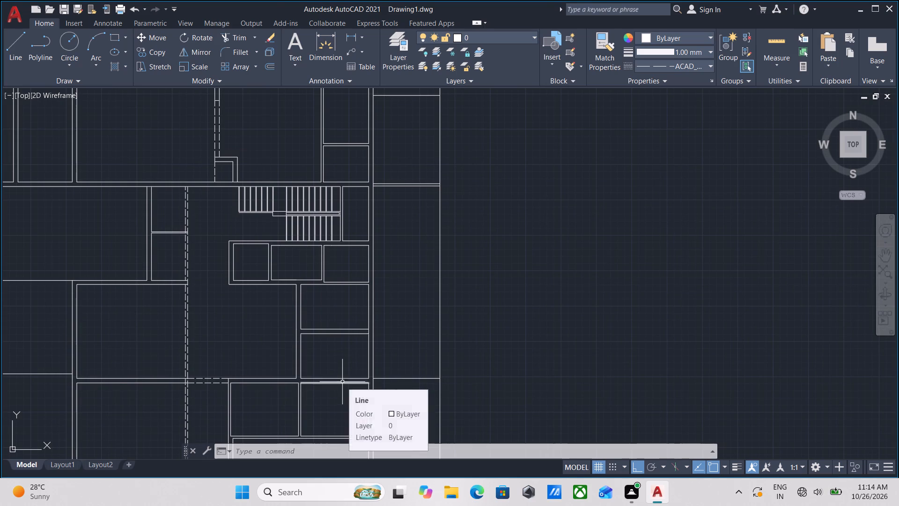
scroll(344, 368, up, 1)
middle_drag(355, 336, 324, 505)
scroll(353, 348, down, 1)
scroll(345, 398, down, 1)
middle_drag(345, 398, 377, 254)
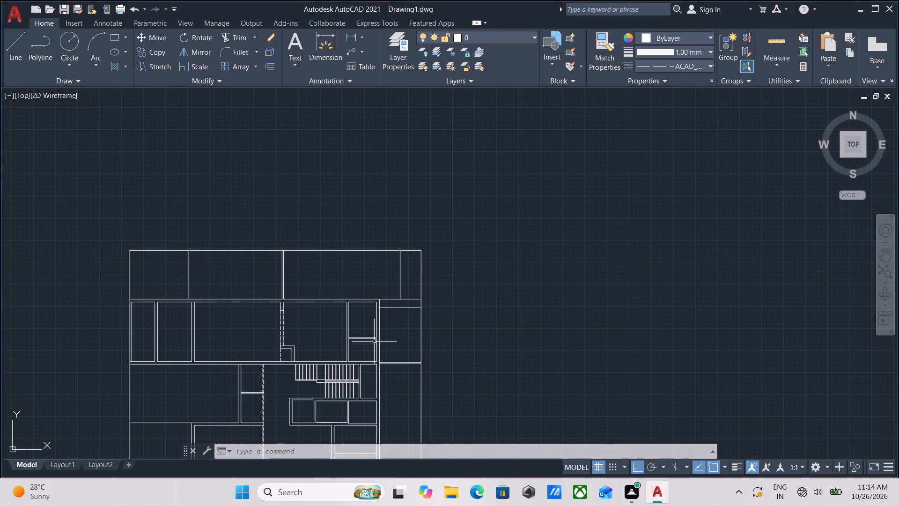
Trim the building's outer east wall line between the two horizontal lines of the east strip's cross wall, near the staircase.
scroll(392, 390, up, 2)
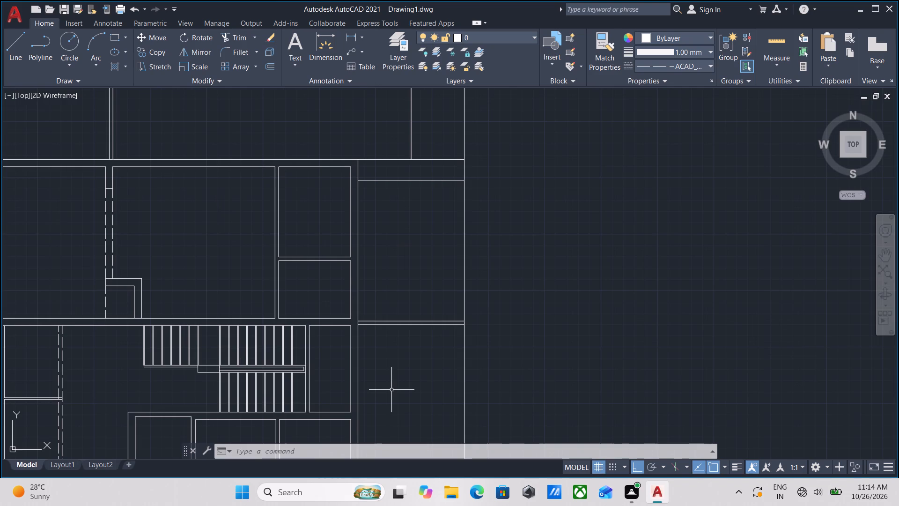
scroll(361, 394, up, 1)
scroll(385, 344, down, 1)
middle_drag(385, 344, 383, 387)
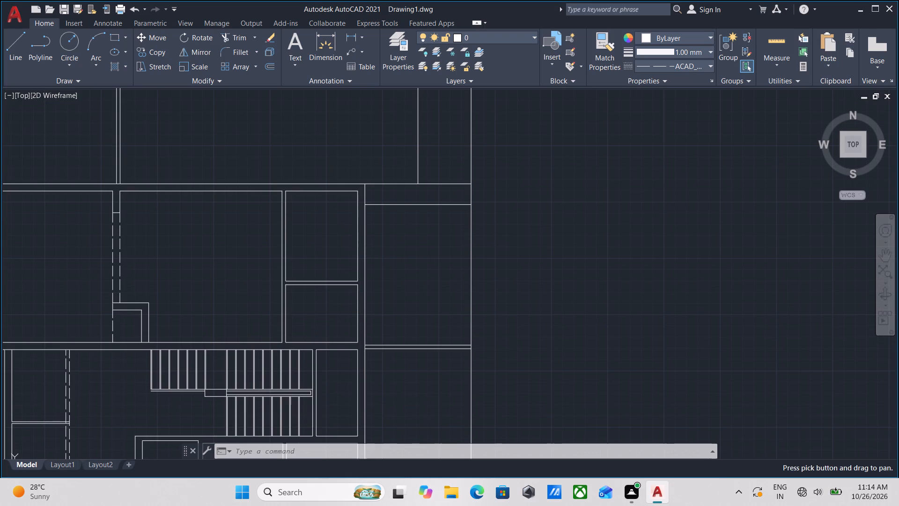
scroll(383, 351, up, 2)
scroll(365, 325, down, 1)
middle_drag(358, 326, 361, 357)
scroll(361, 358, down, 1)
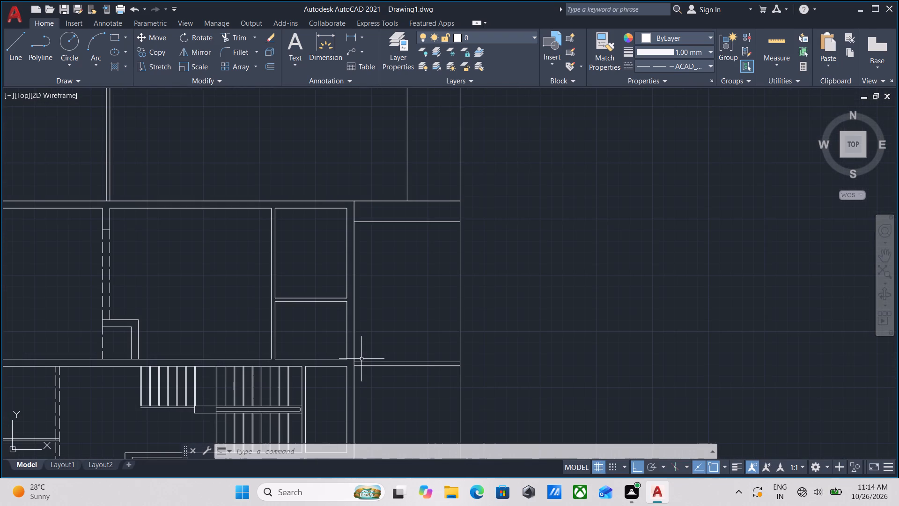
scroll(354, 374, up, 2)
middle_click(356, 358)
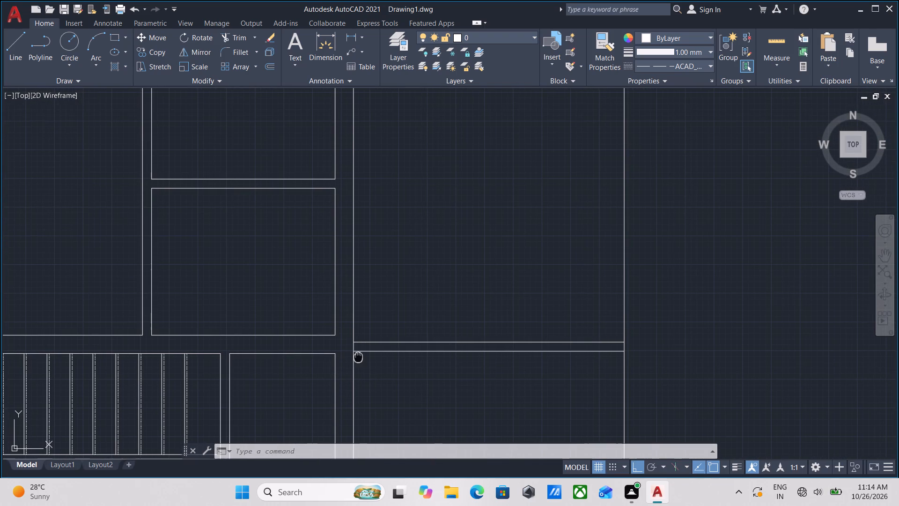
text(tr)
key(Return)
scroll(359, 357, up, 3)
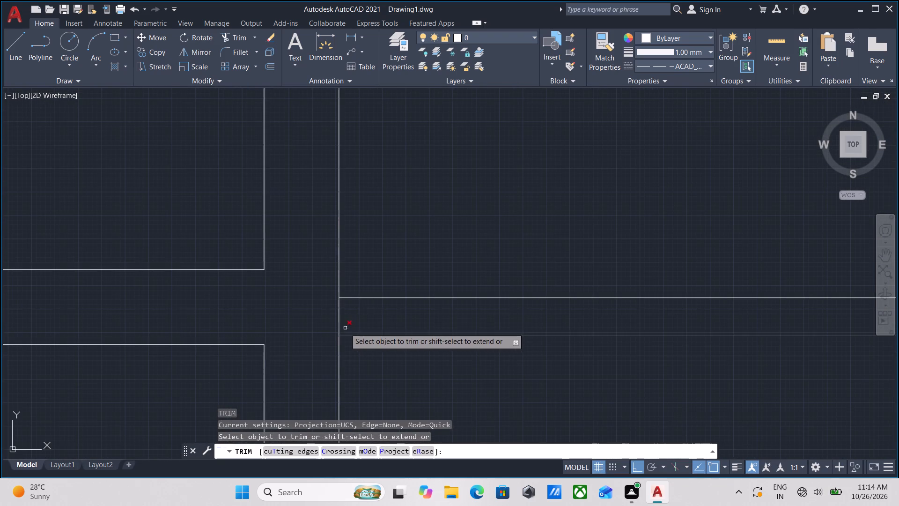
click(354, 320)
click(331, 319)
key(Escape)
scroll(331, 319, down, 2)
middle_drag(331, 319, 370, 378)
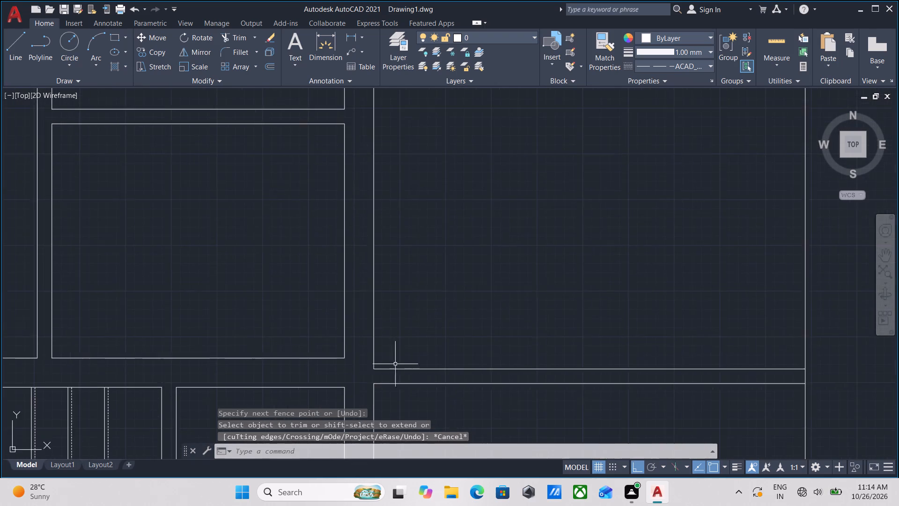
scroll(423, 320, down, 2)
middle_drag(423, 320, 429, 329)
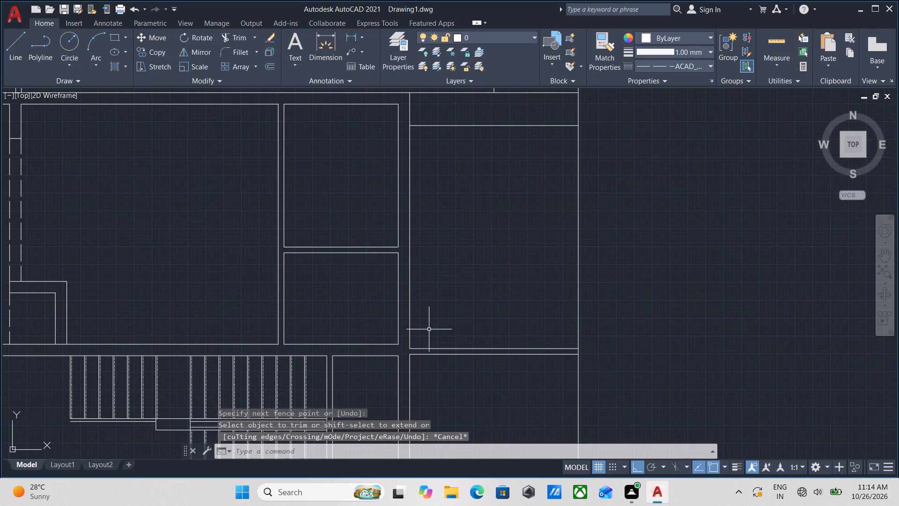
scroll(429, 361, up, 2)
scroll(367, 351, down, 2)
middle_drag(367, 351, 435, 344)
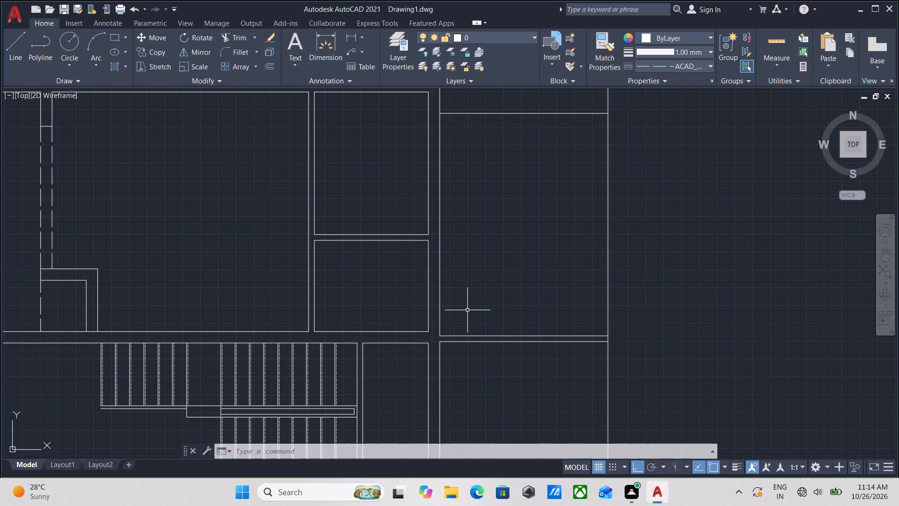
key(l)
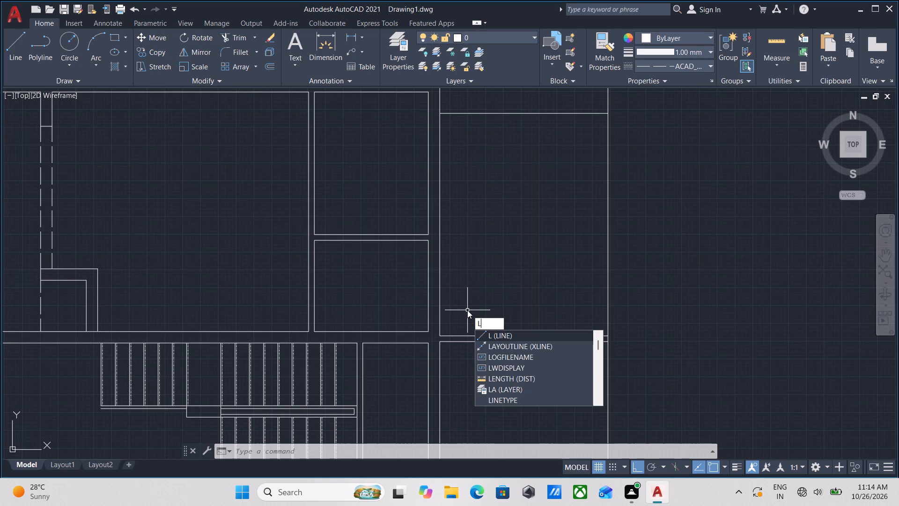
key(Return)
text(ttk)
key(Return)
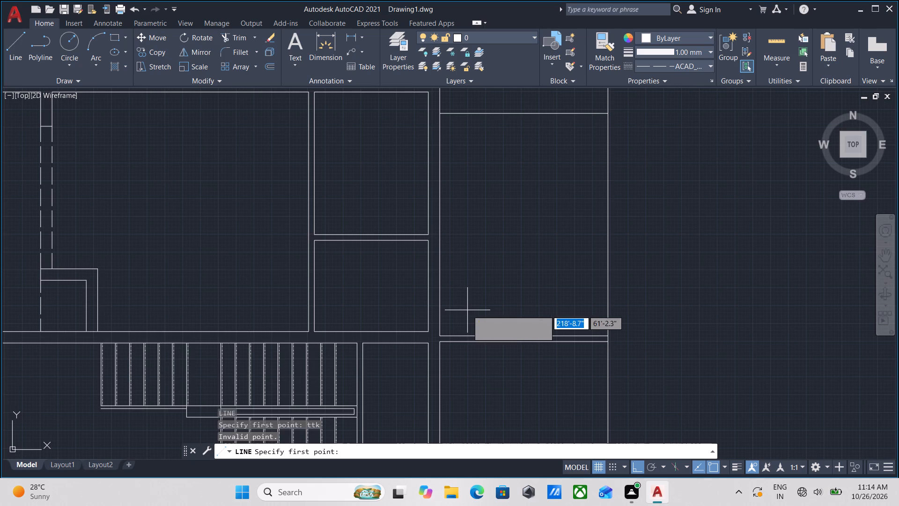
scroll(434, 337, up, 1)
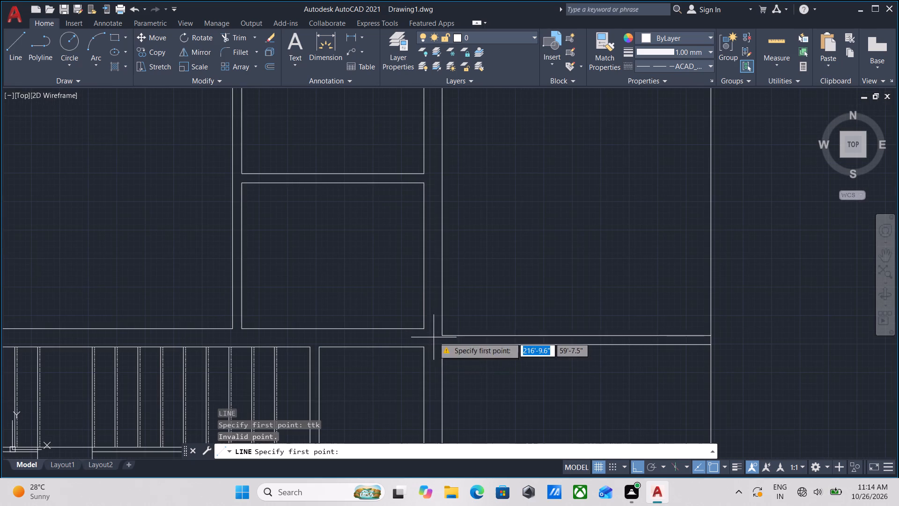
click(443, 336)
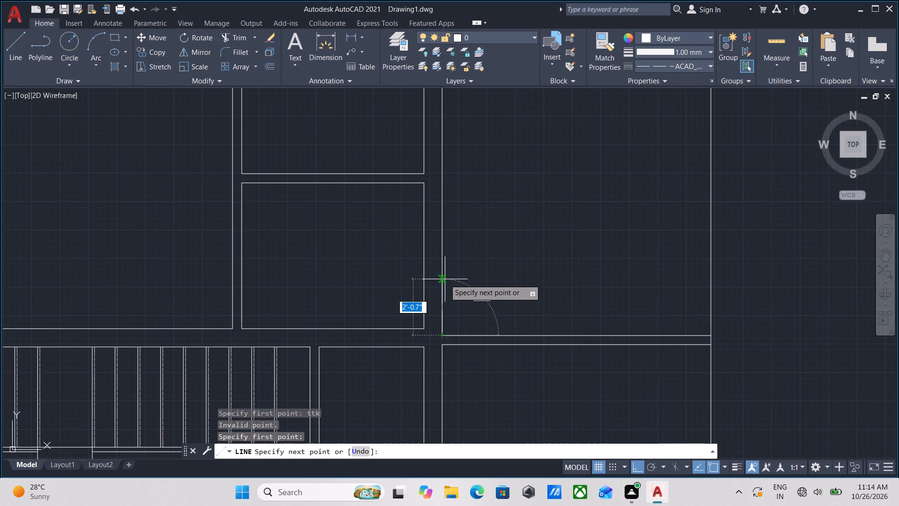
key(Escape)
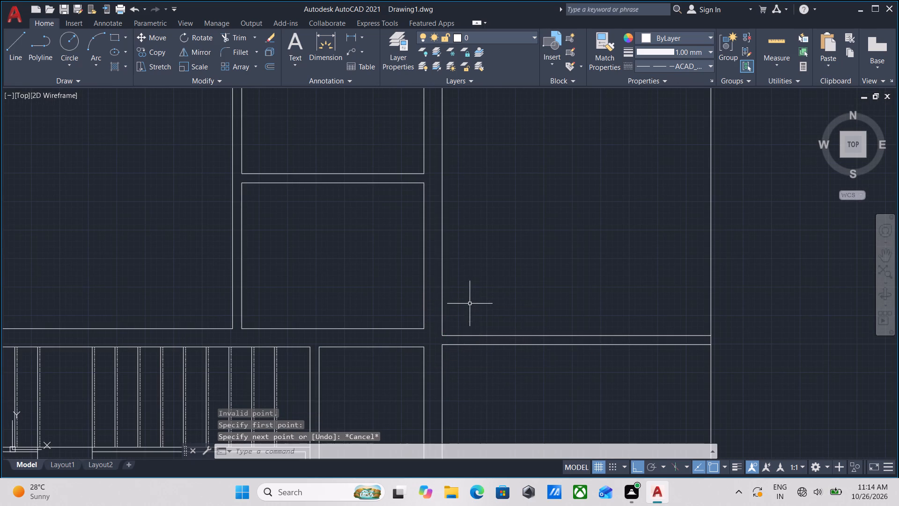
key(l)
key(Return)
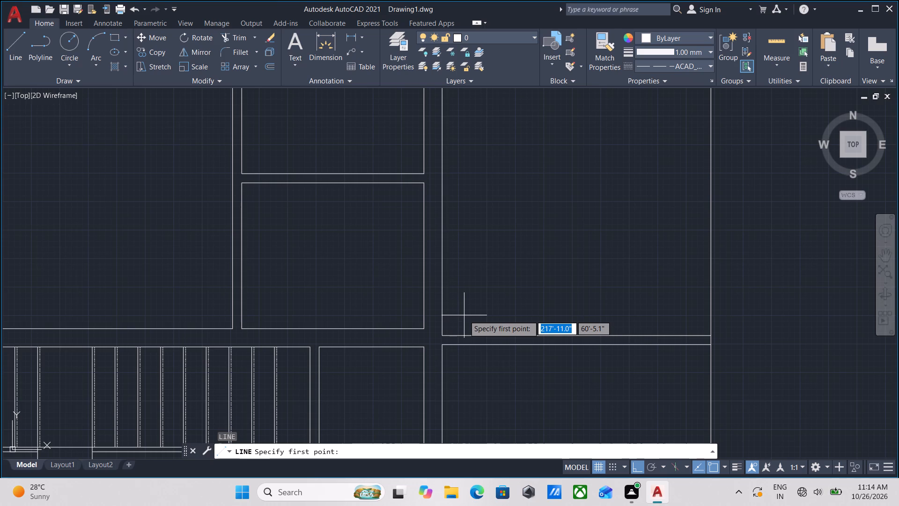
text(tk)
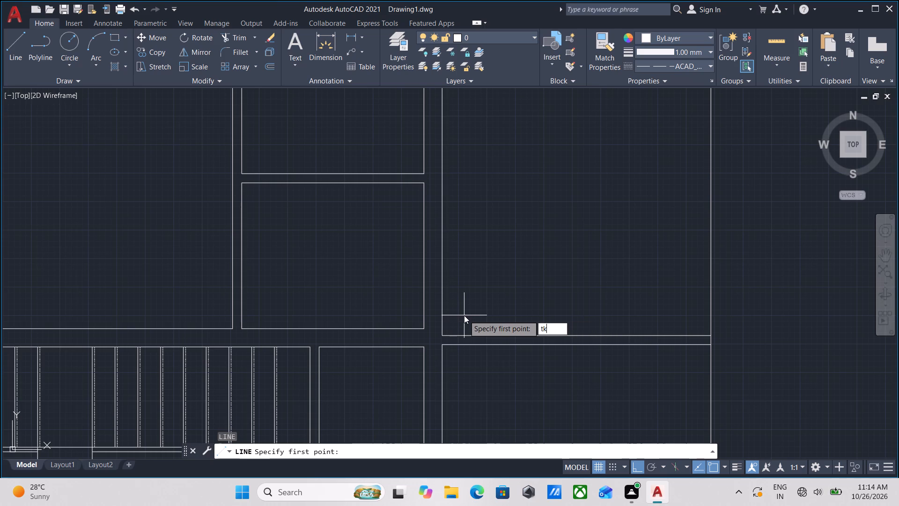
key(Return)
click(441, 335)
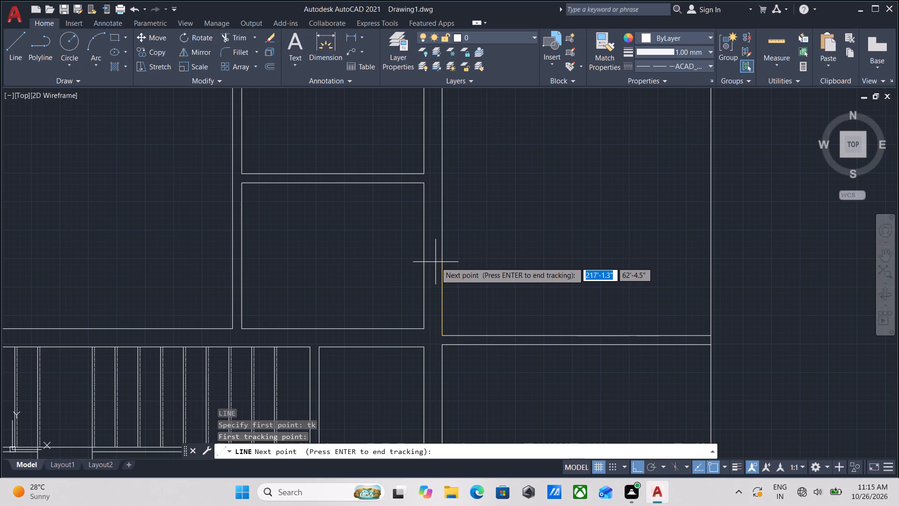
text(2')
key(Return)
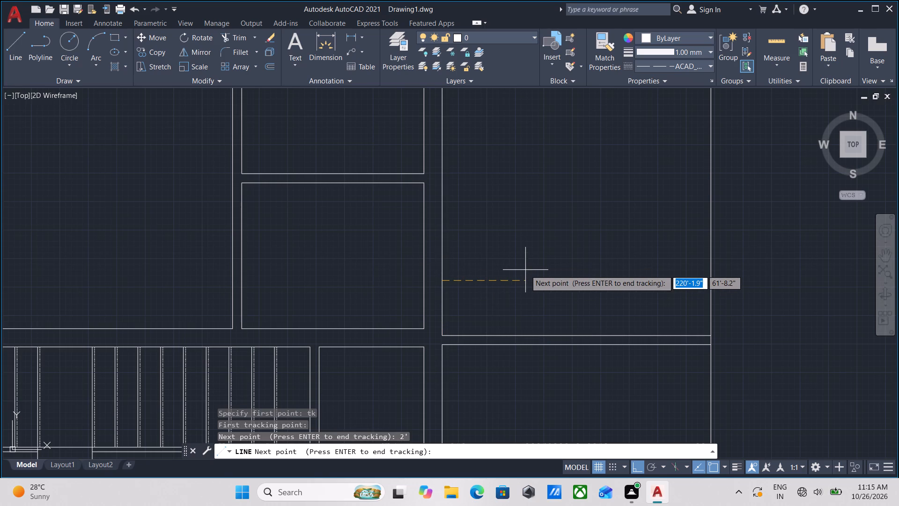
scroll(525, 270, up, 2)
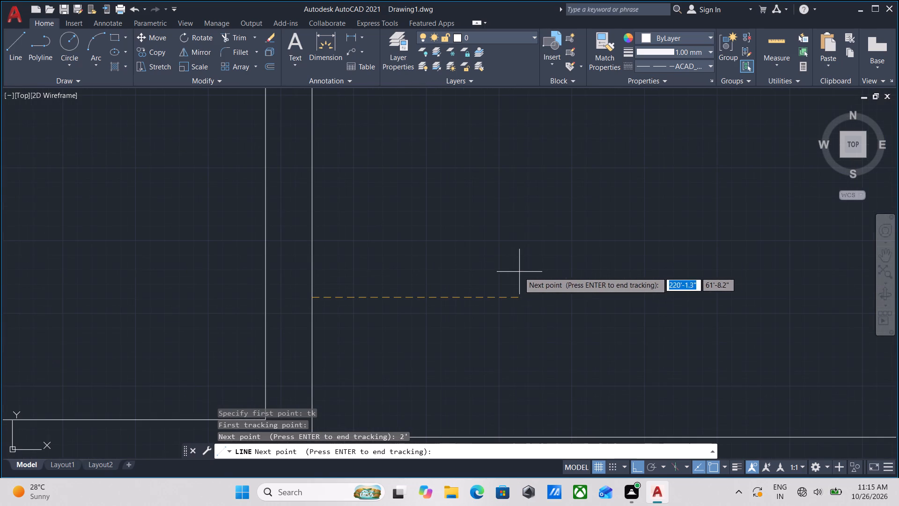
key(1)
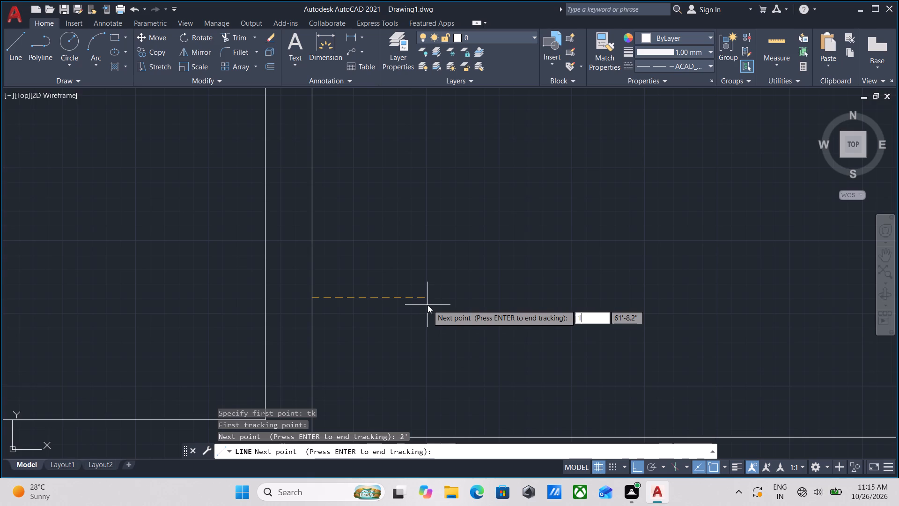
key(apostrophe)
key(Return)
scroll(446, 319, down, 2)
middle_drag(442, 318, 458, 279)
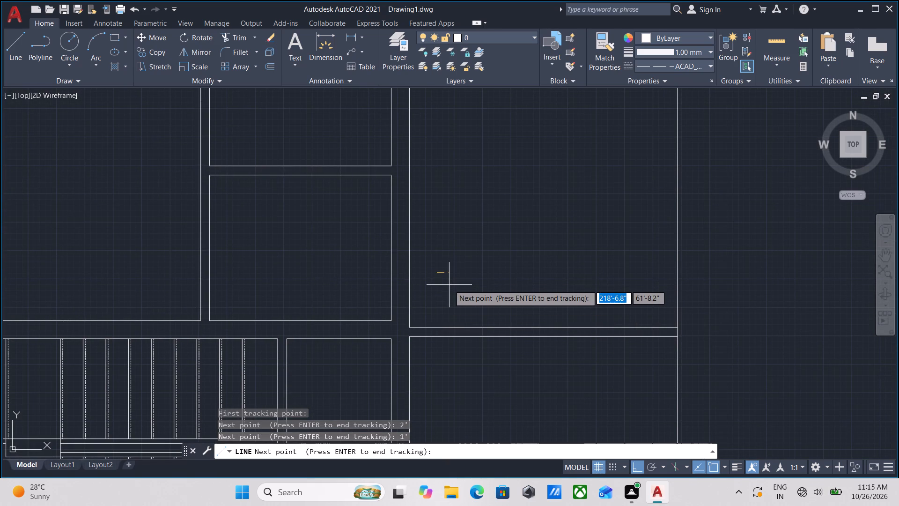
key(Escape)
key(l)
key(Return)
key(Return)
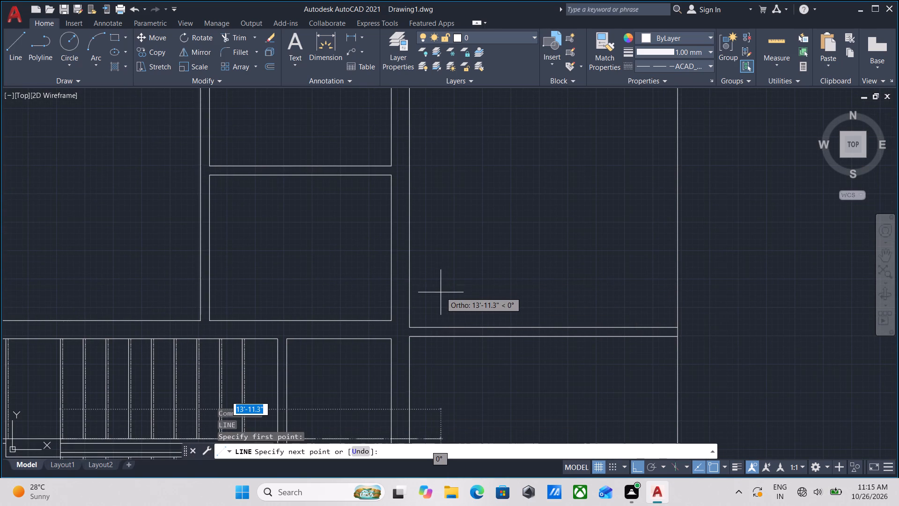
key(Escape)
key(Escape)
Draw two consecutive 1' line segments eastward from the building's outer east wall, starting 3' north of the east strip's cross wall.
key(l)
key(Return)
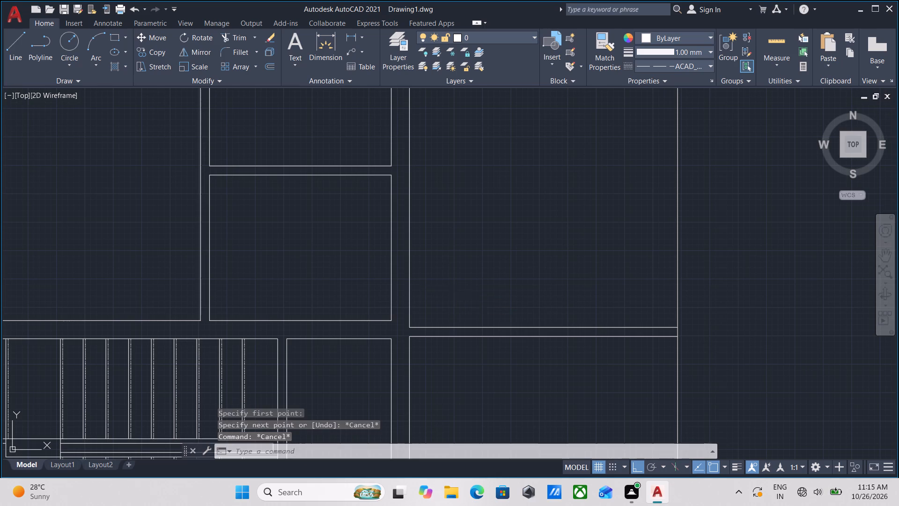
text(tk)
key(Return)
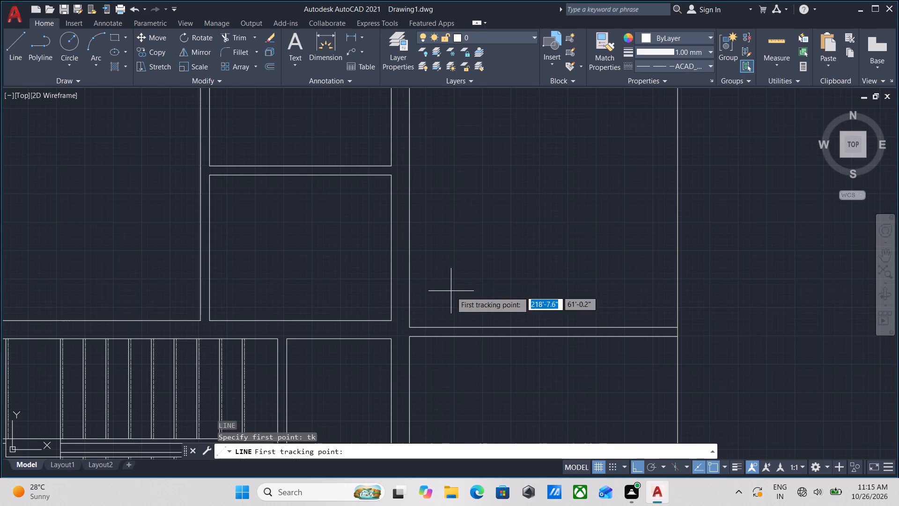
click(412, 325)
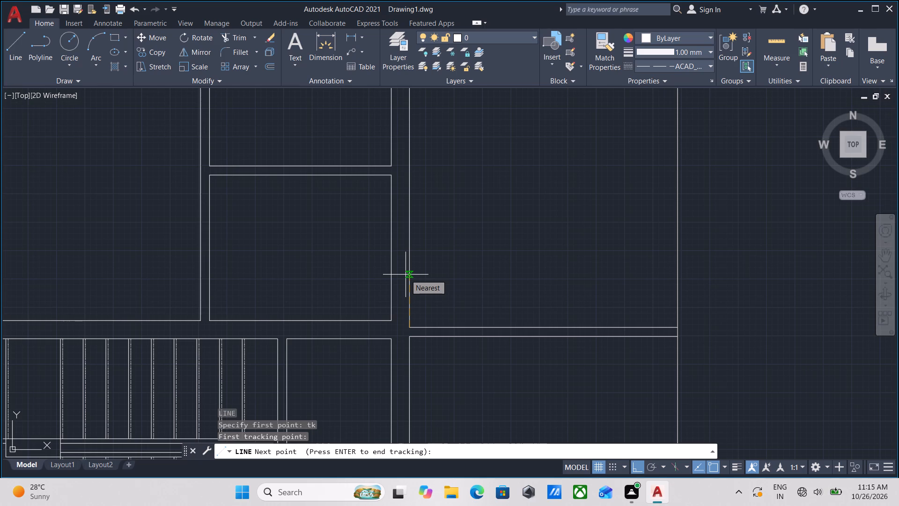
text(3')
key(Return)
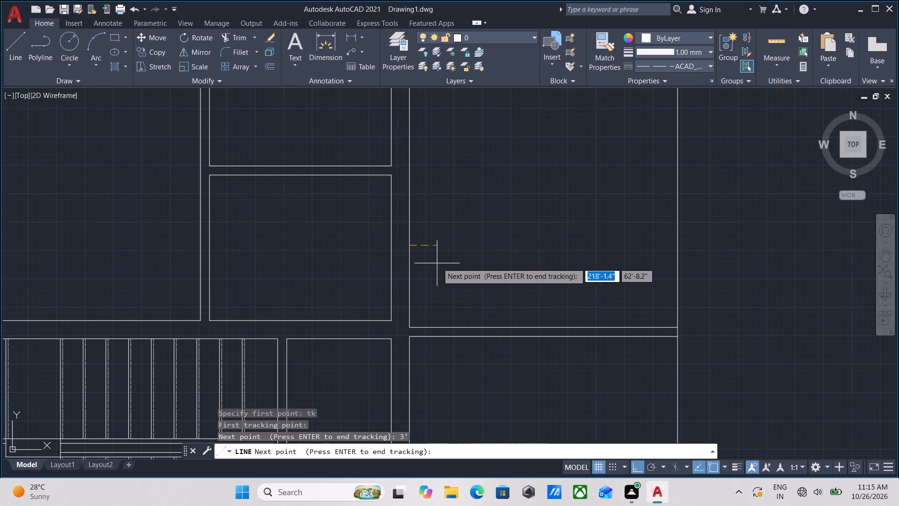
key(Return)
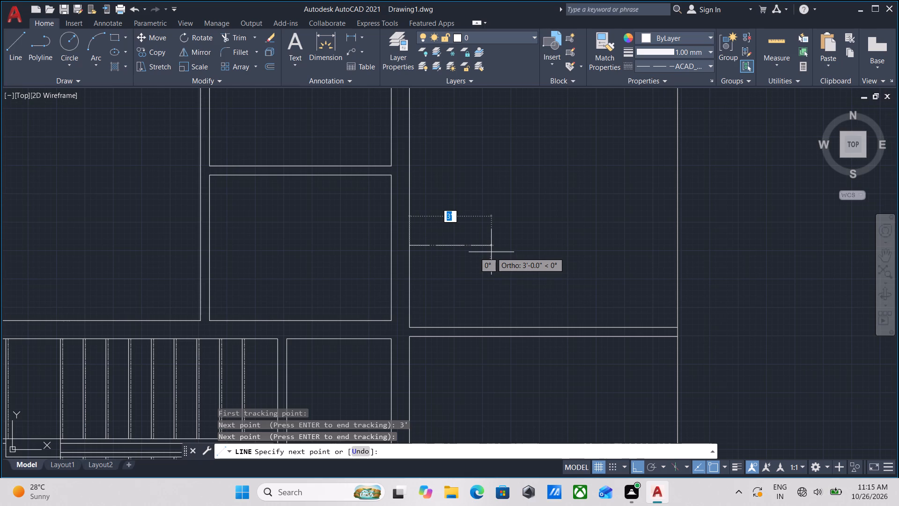
text(1')
key(Return)
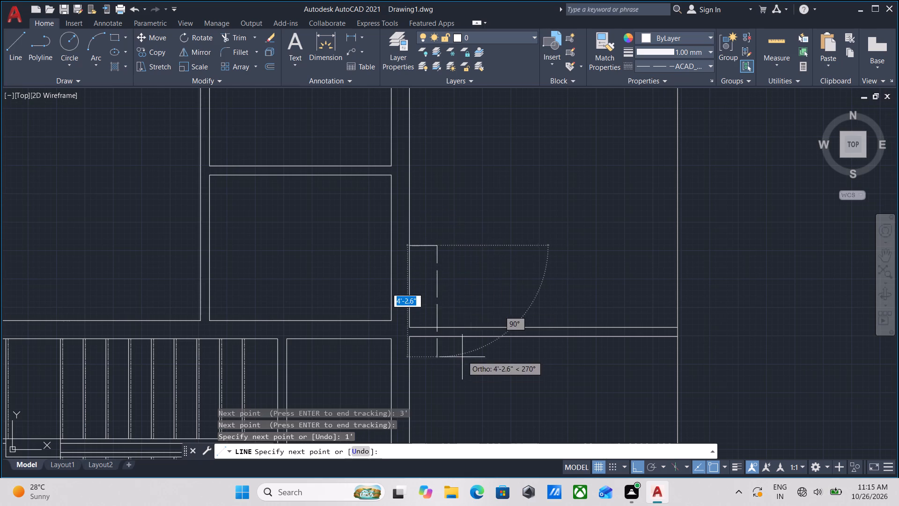
scroll(464, 246, up, 2)
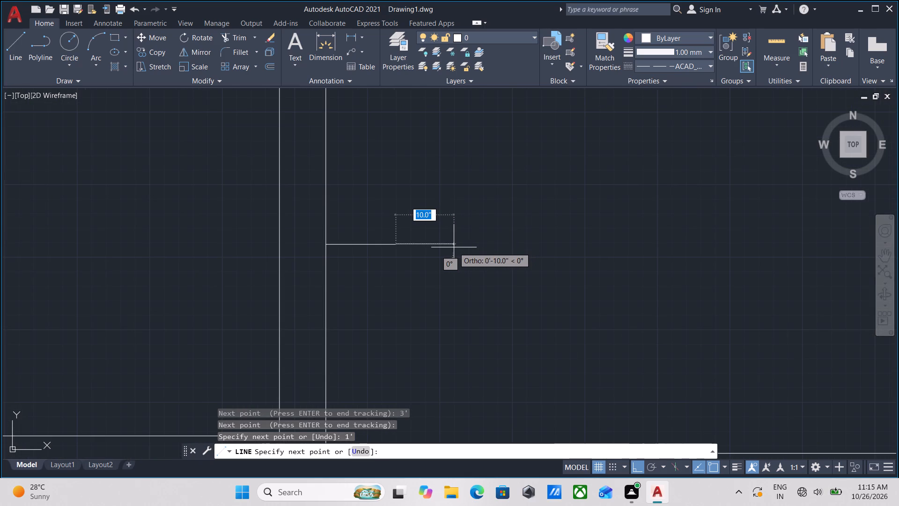
text(1')
key(Return)
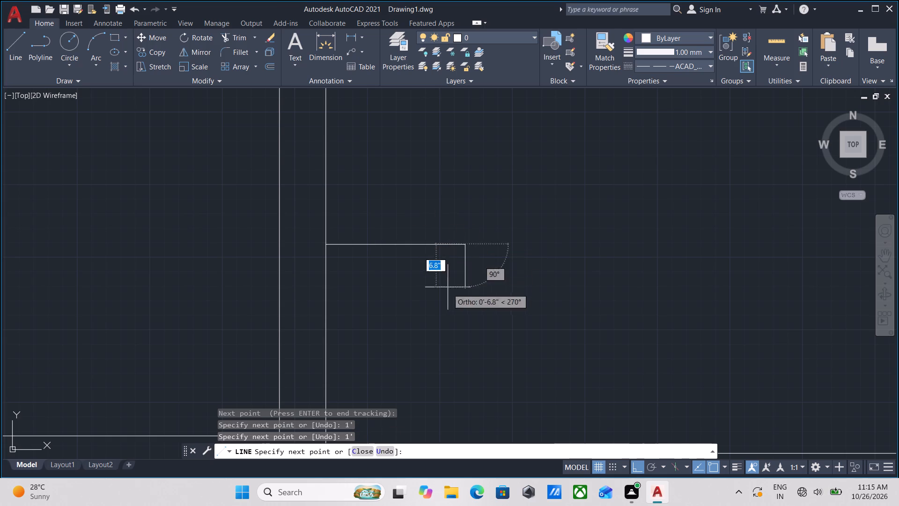
key(Escape)
Set the linetype and lineweight of the two short horizontal segments in the east strip to ByLayer.
scroll(452, 365, down, 1)
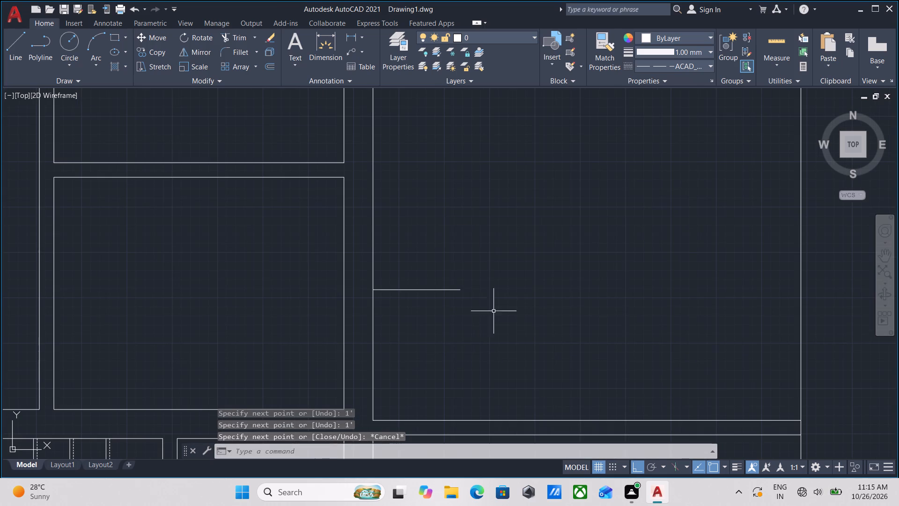
click(494, 311)
click(382, 240)
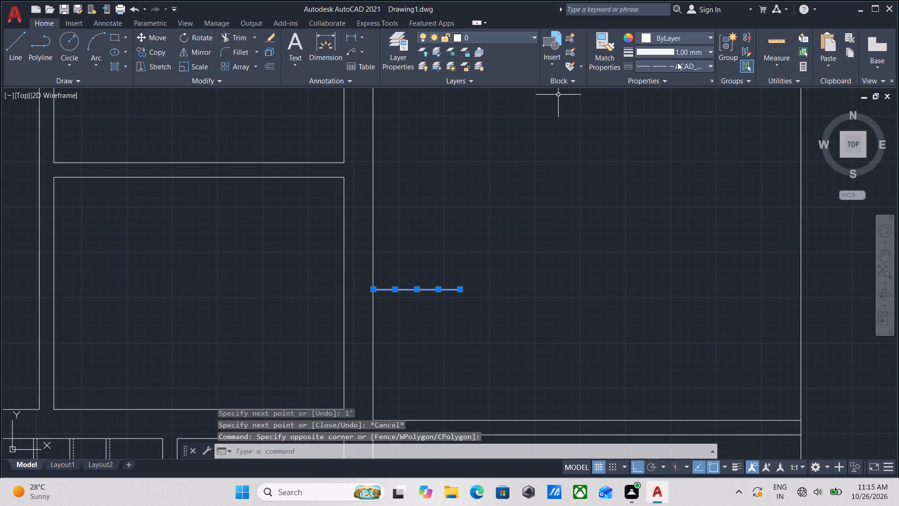
click(678, 62)
click(680, 85)
click(693, 52)
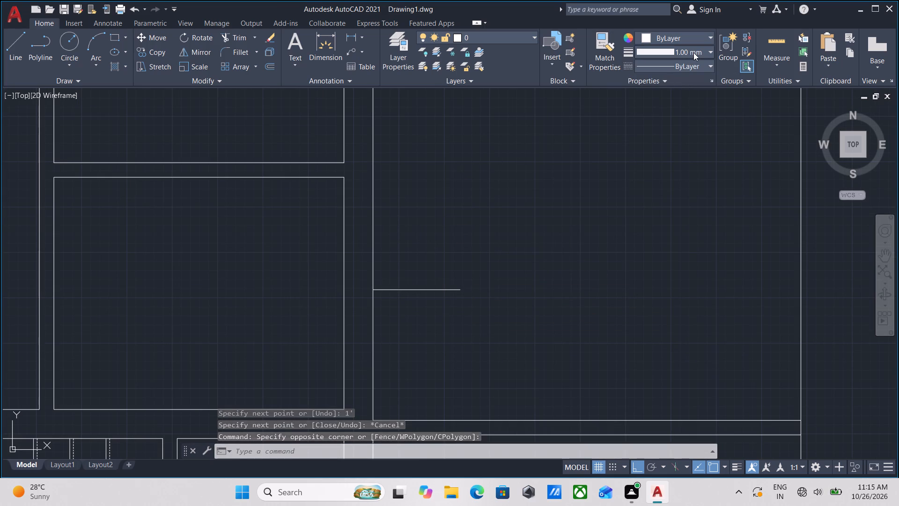
scroll(678, 111, up, 4)
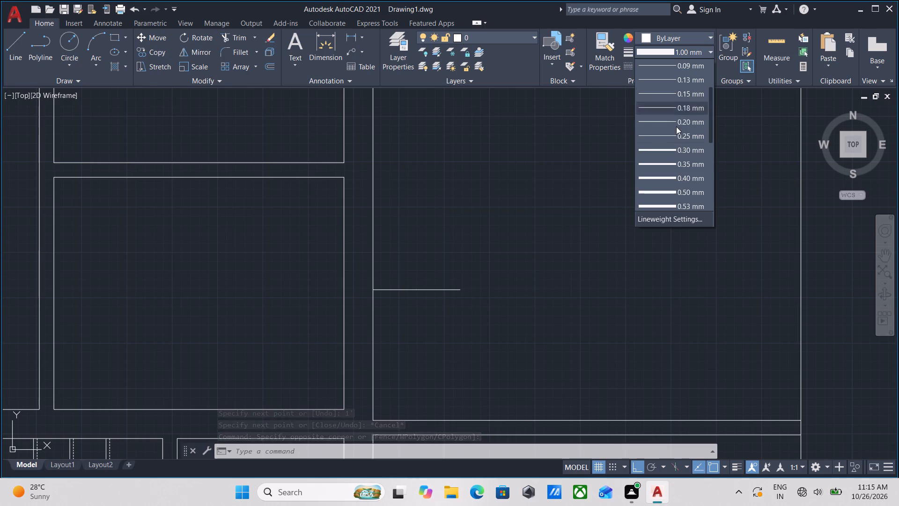
scroll(675, 133, down, 1)
scroll(675, 133, up, 9)
click(676, 69)
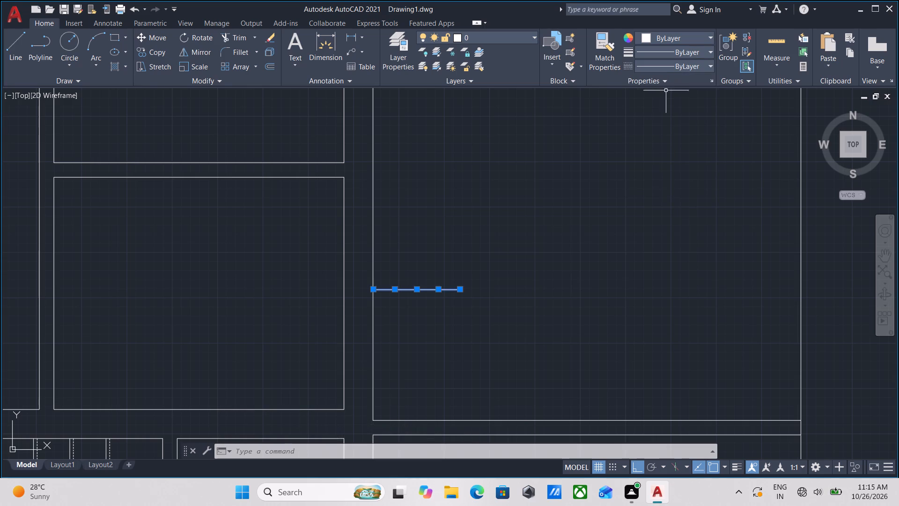
scroll(421, 306, up, 2)
key(Escape)
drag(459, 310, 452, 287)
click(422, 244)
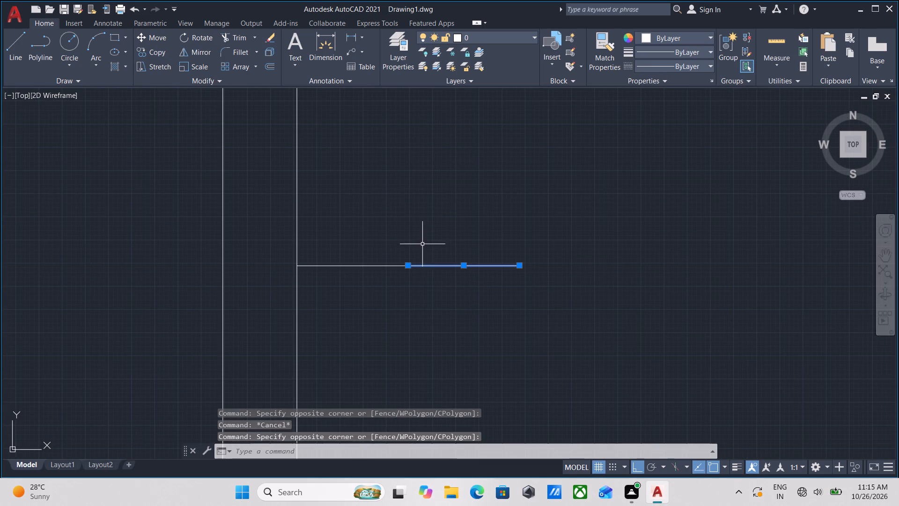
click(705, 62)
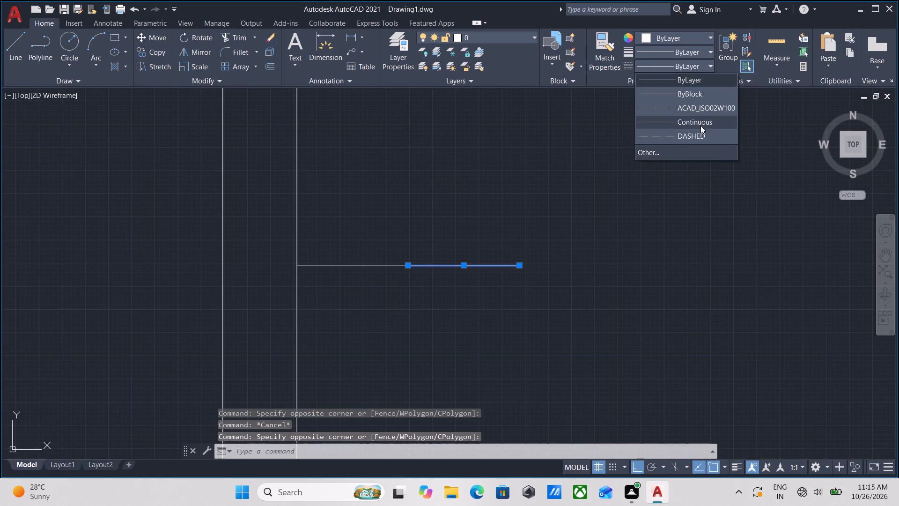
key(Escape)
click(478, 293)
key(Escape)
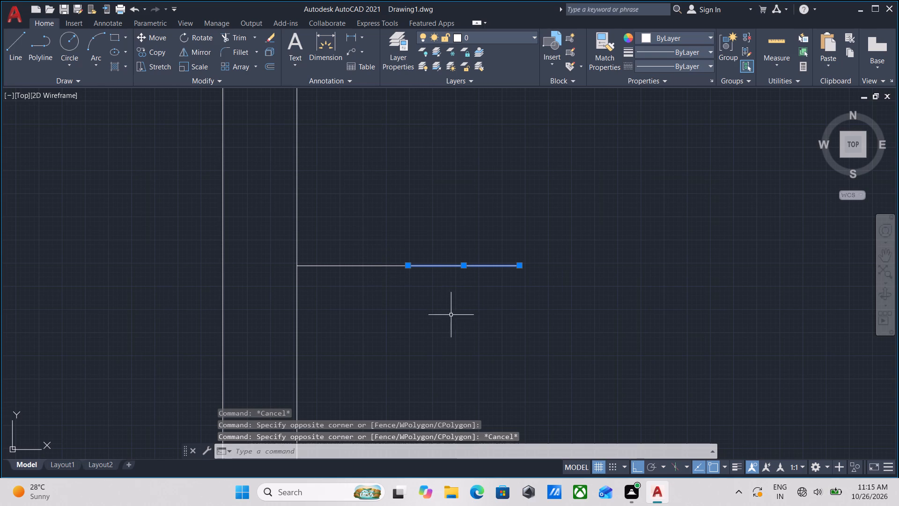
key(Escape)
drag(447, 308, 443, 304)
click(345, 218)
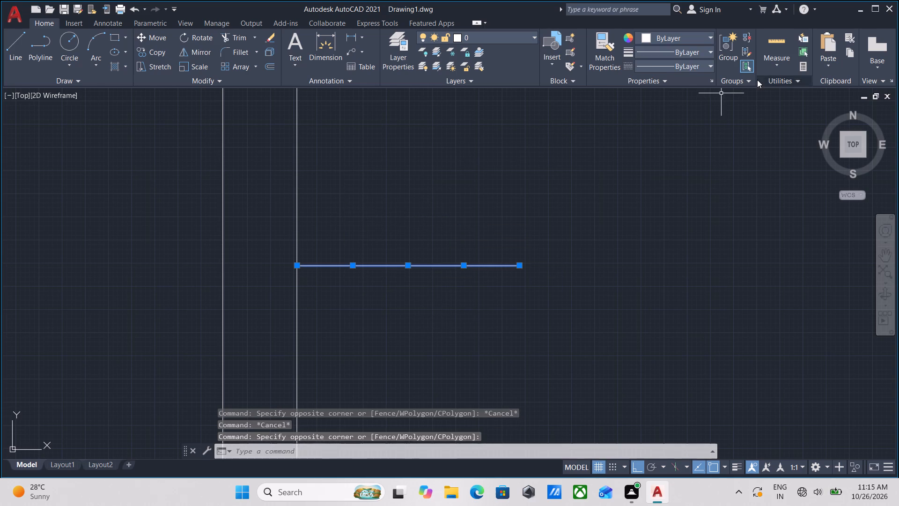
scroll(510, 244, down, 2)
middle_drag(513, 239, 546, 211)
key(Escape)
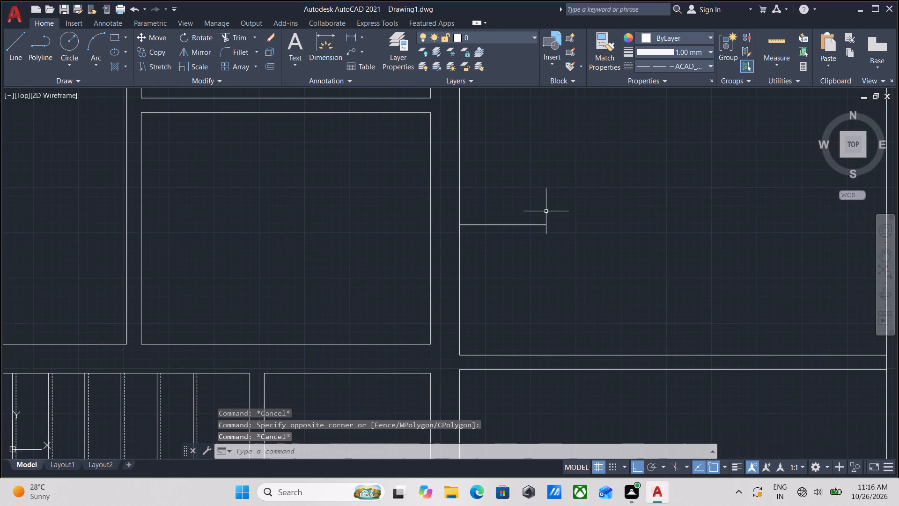
Draw a 3' vertical line from the east end of the short horizontal line south to the cross wall's upper line.
key(l)
key(Return)
click(548, 222)
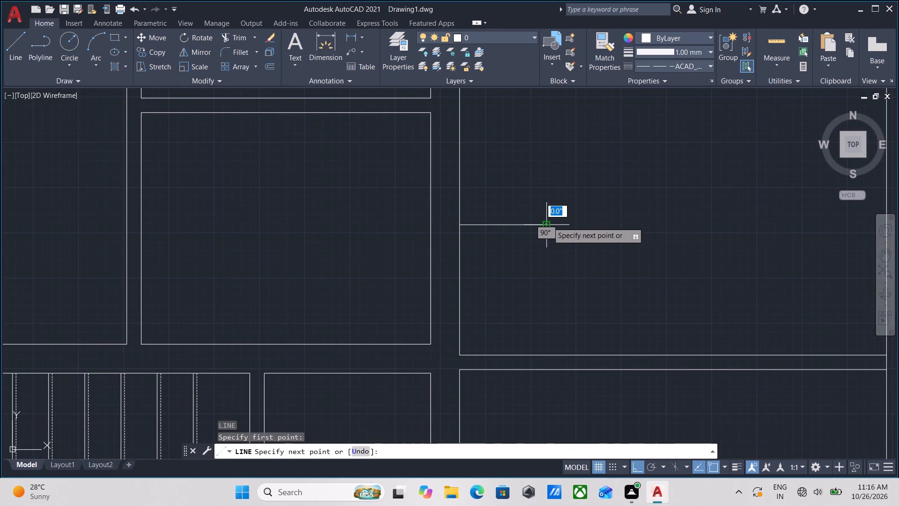
click(544, 356)
key(Escape)
Set the lineweight and linetype of the new 3' vertical line to ByLayer.
click(553, 304)
click(530, 255)
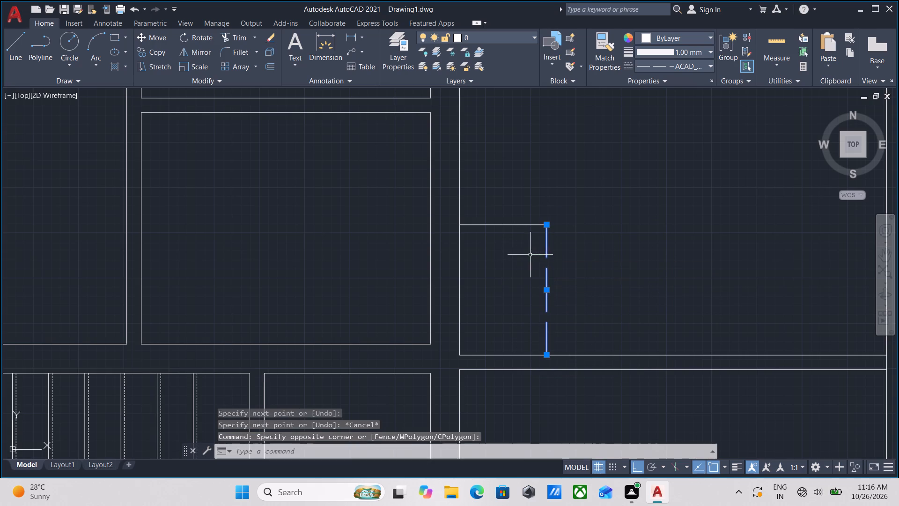
click(703, 49)
scroll(687, 80, up, 2)
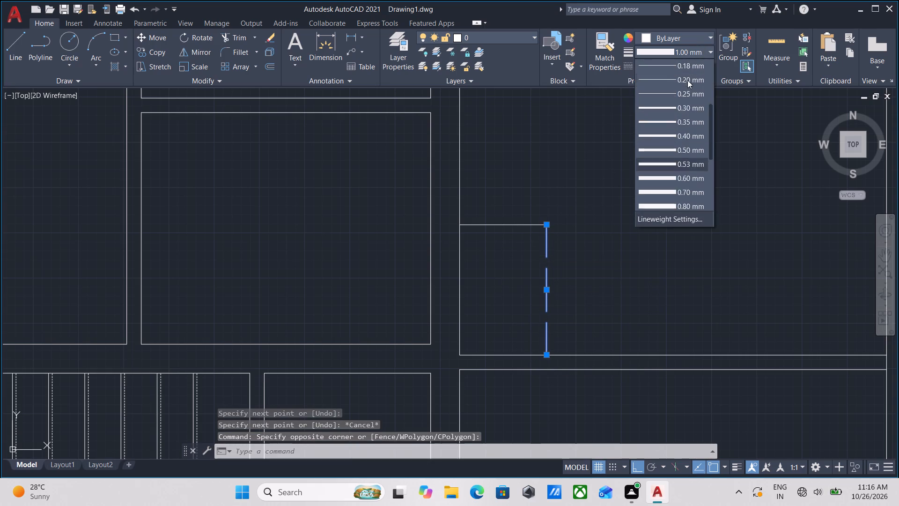
scroll(687, 80, up, 7)
click(680, 67)
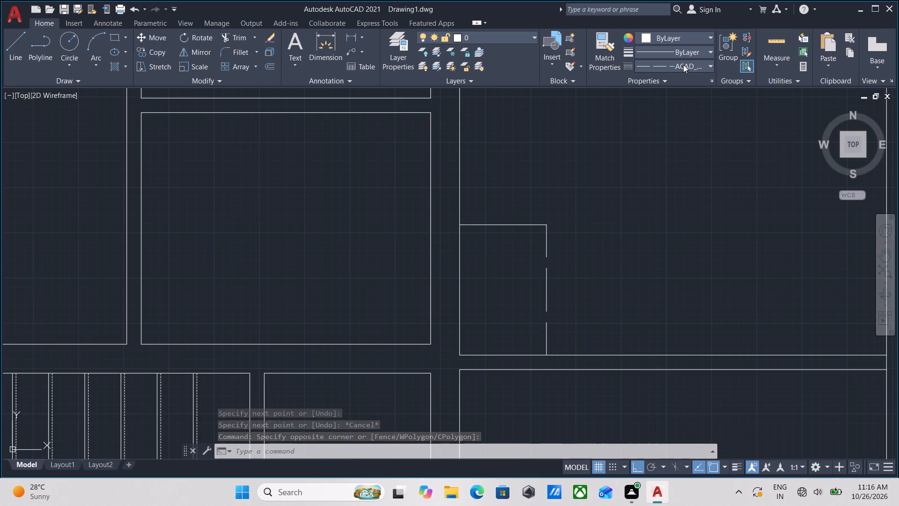
click(685, 63)
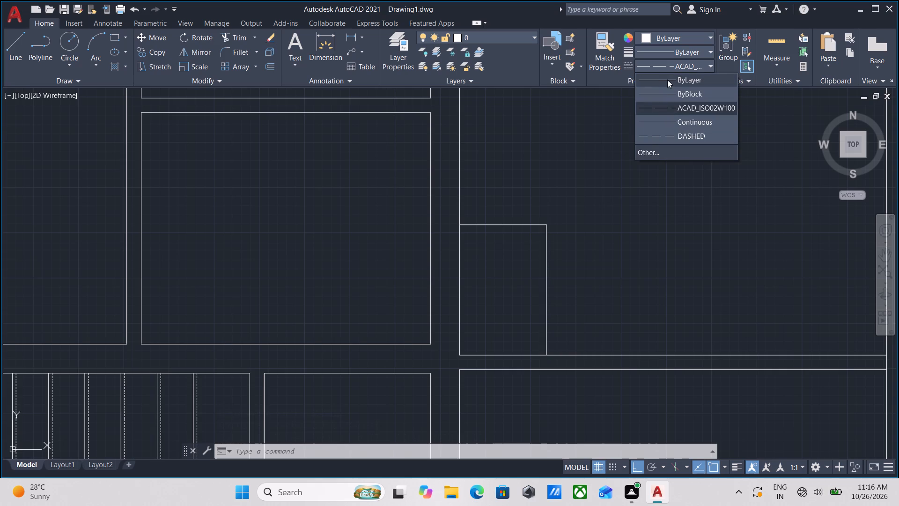
scroll(664, 82, up, 2)
click(665, 85)
key(Escape)
Offset the small enclosure's 3' vertical line 2" to the east.
scroll(570, 283, down, 1)
middle_drag(570, 283, 597, 261)
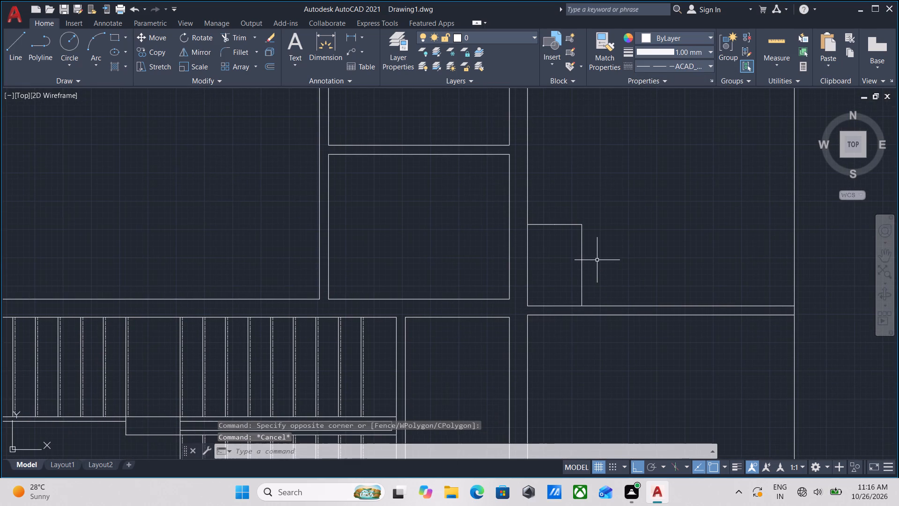
scroll(582, 279, up, 2)
click(604, 274)
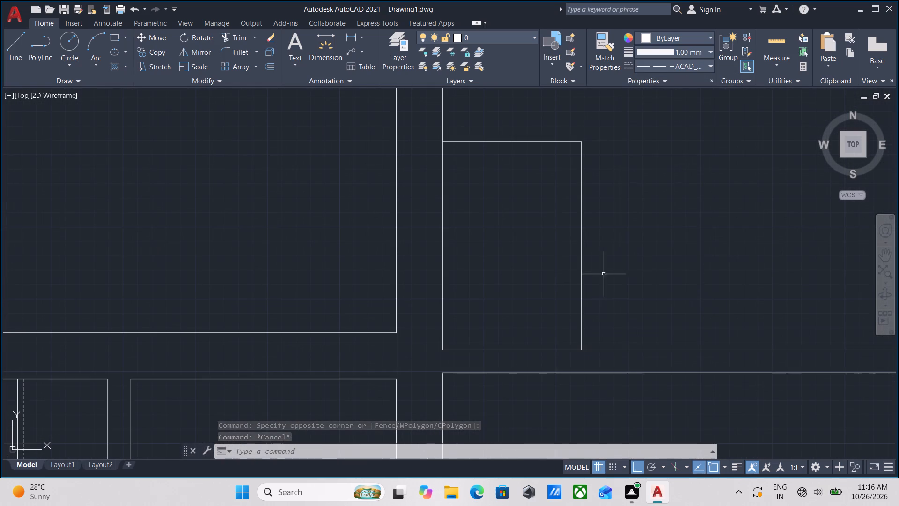
click(556, 241)
key(o)
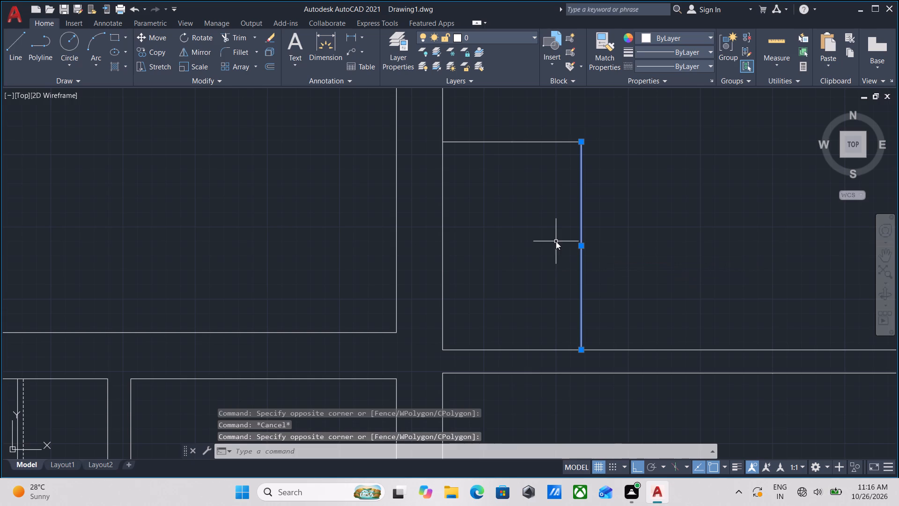
key(Return)
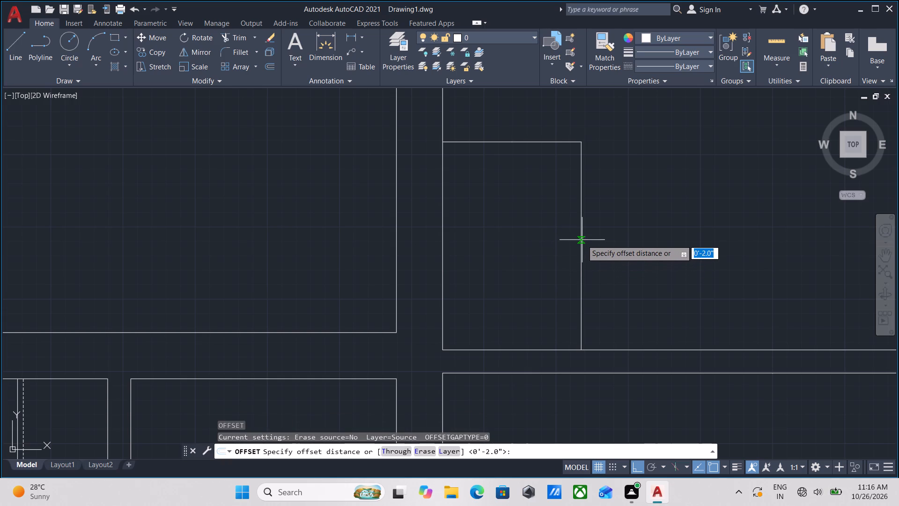
click(580, 248)
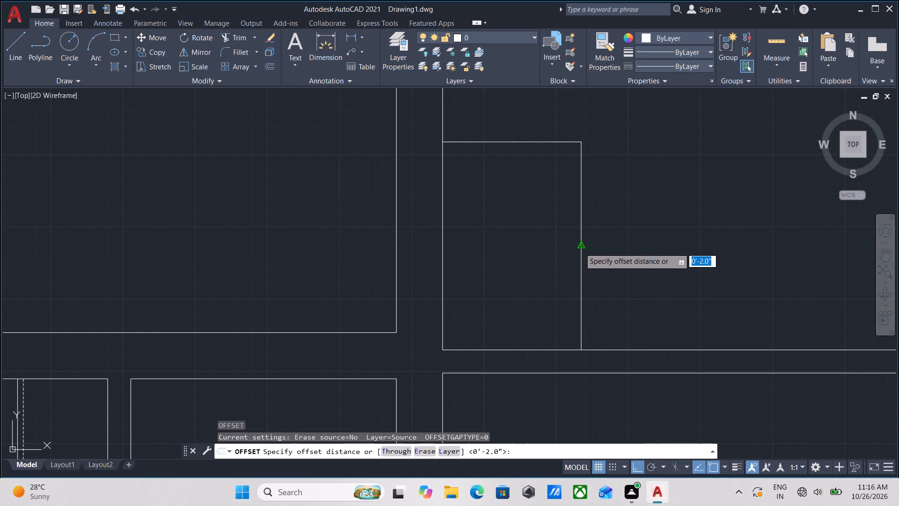
click(591, 247)
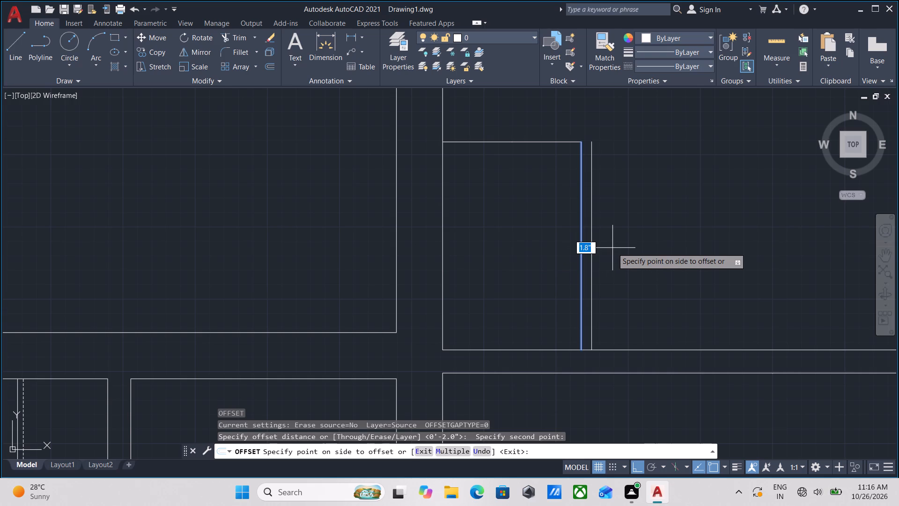
key(2)
key(shift+quotedbl)
key(Return)
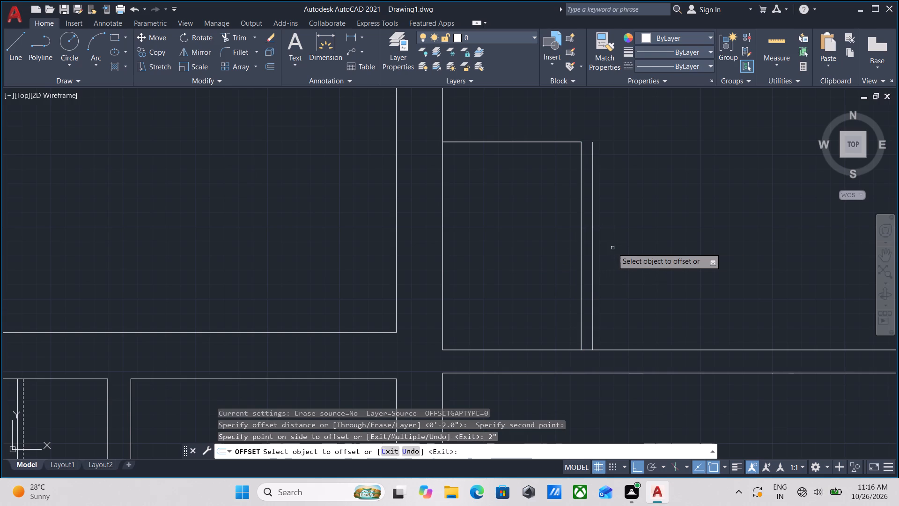
Join the two short horizontal segments along the enclosure's north side into a single line.
middle_drag(495, 193, 487, 282)
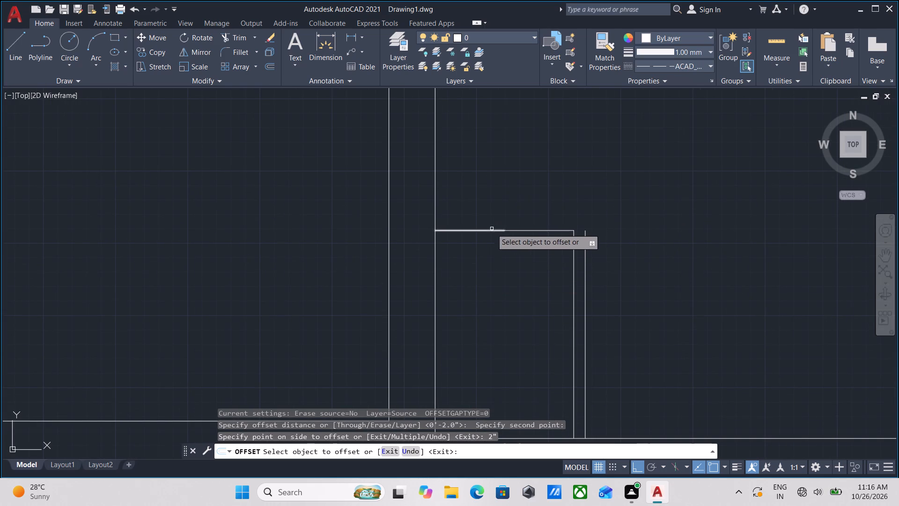
click(491, 230)
key(Escape)
click(525, 254)
click(494, 212)
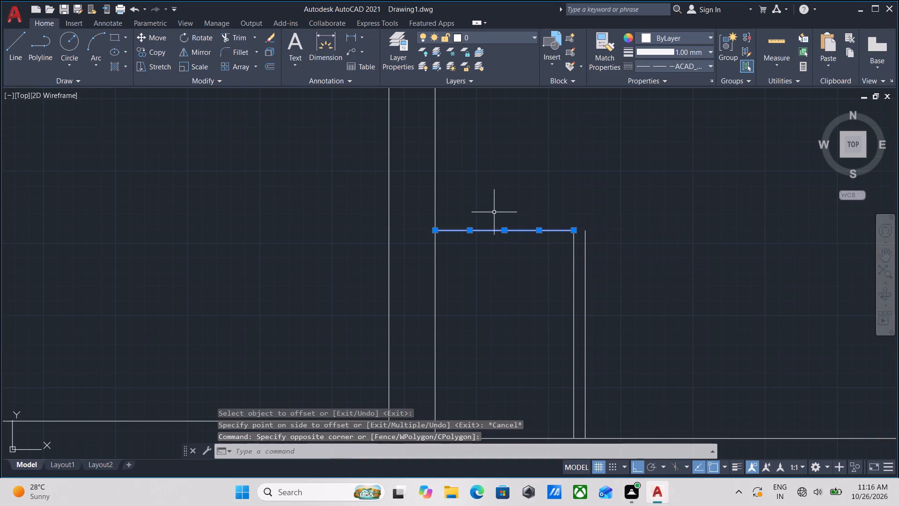
text(join)
key(Return)
Offset the enclosure's joined north line 2" to the north.
click(545, 290)
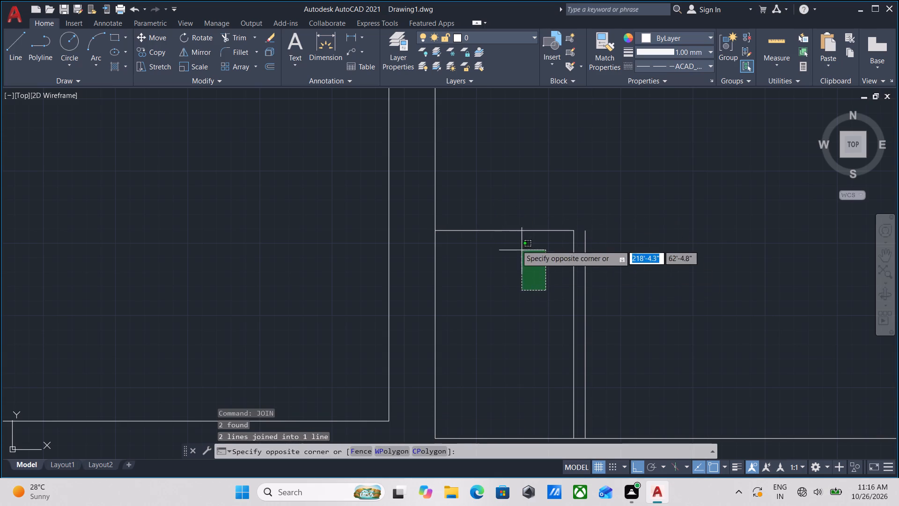
click(486, 217)
key(o)
key(Return)
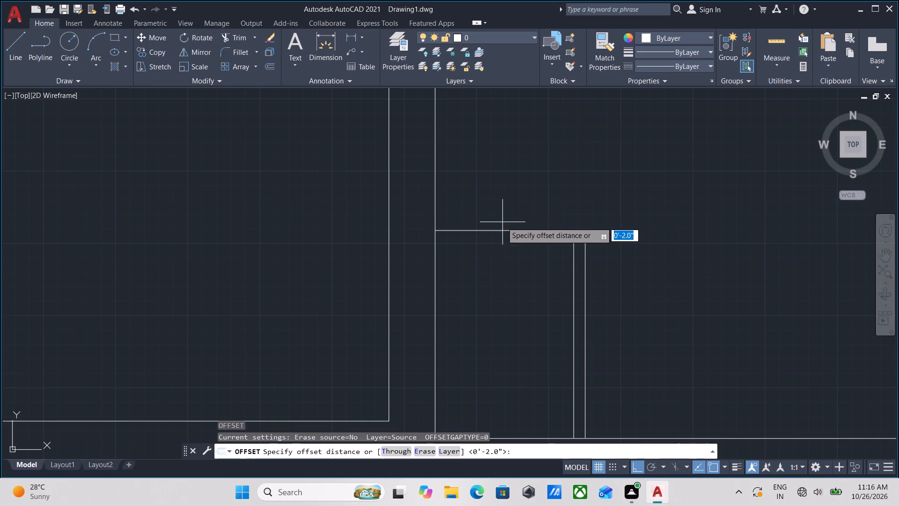
click(505, 229)
click(509, 200)
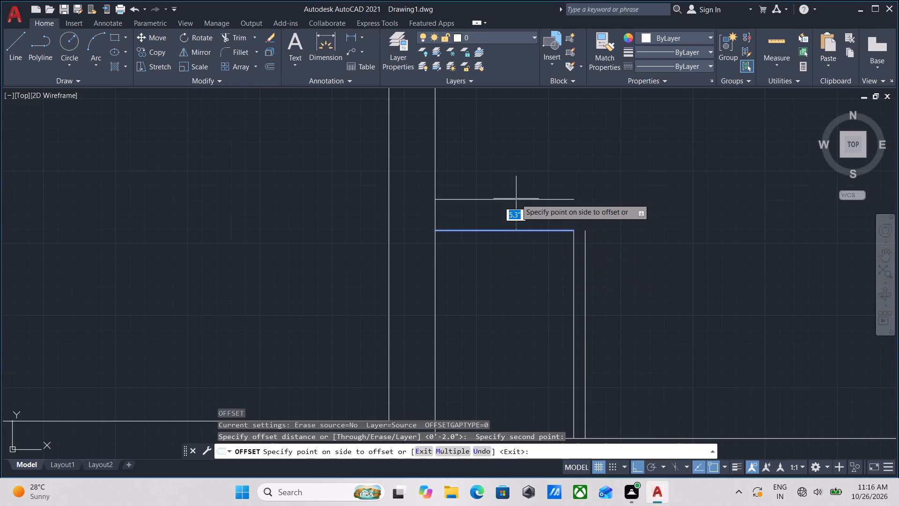
key(2)
key(shift+quotedbl)
key(Return)
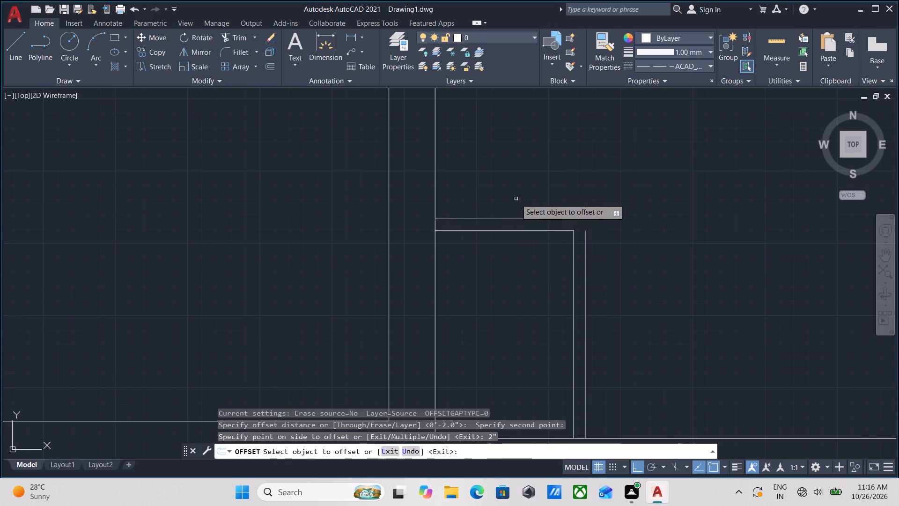
key(Escape)
Fillet the enclosure's outer north and east lines into a sharp northeast corner with radius 0.
scroll(575, 246, up, 1)
key(f)
key(Return)
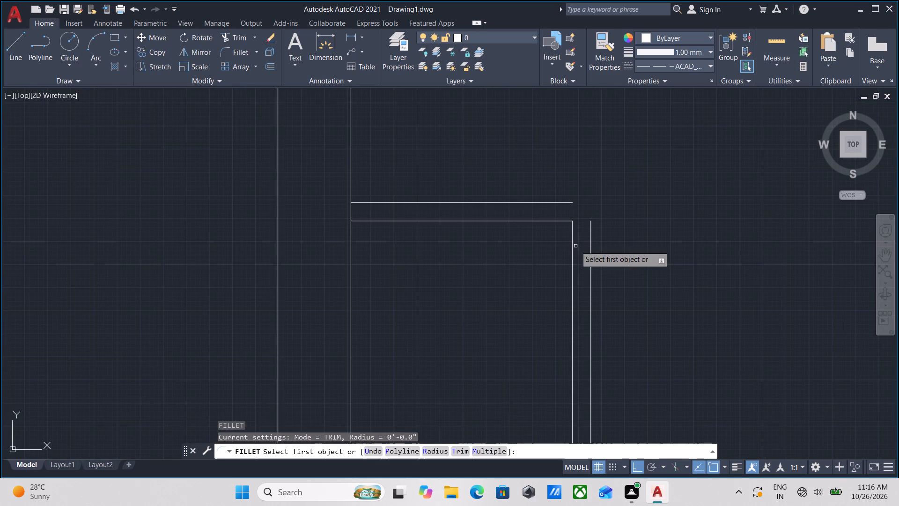
scroll(575, 244, up, 1)
click(527, 176)
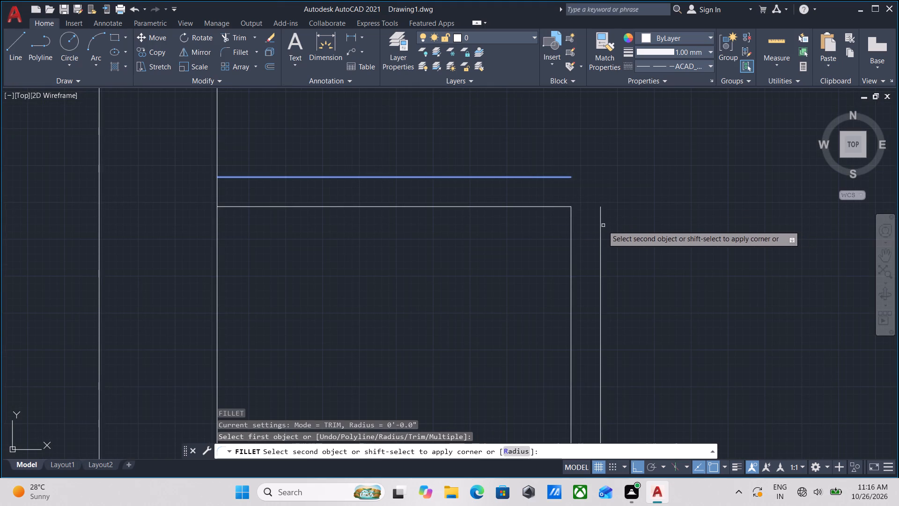
click(601, 224)
Examine the enclosure's junction with the cross wall and the surrounding rooms, staircase and east strip.
scroll(634, 231, down, 2)
middle_drag(633, 224, 614, 62)
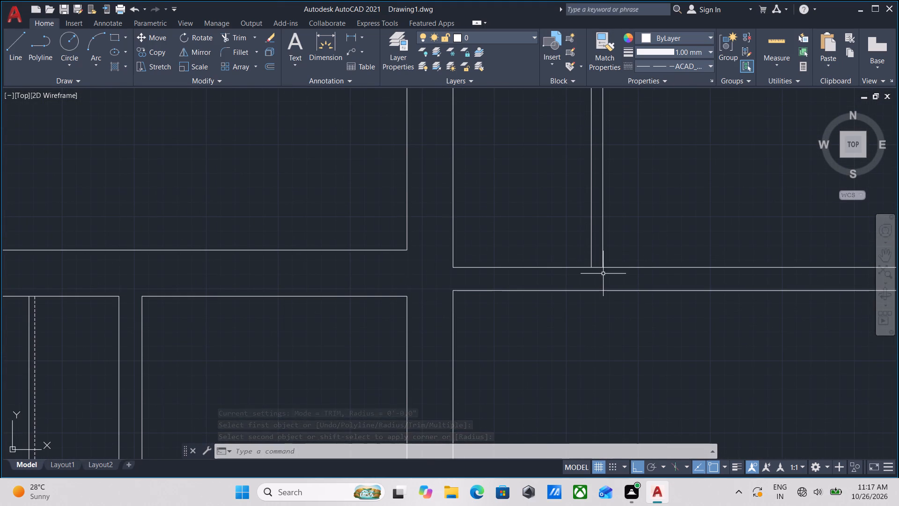
scroll(603, 274, down, 2)
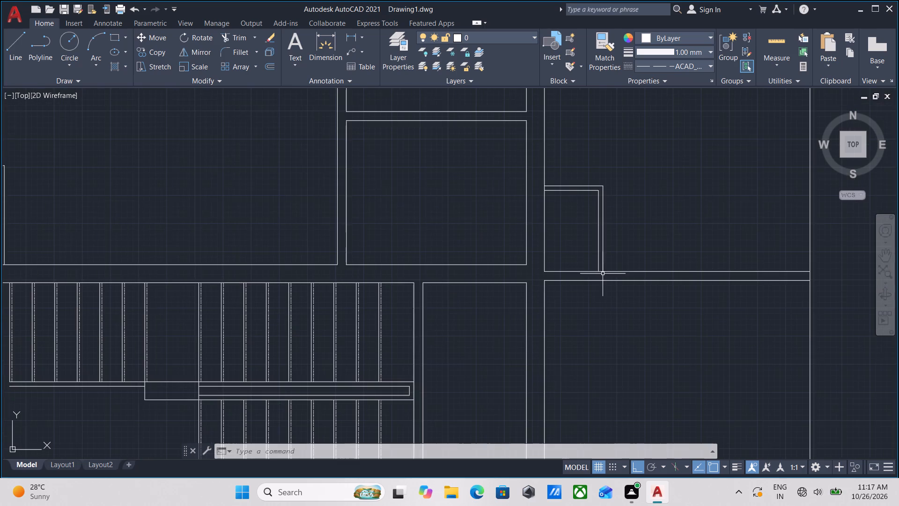
scroll(595, 244, down, 1)
middle_drag(590, 250, 578, 277)
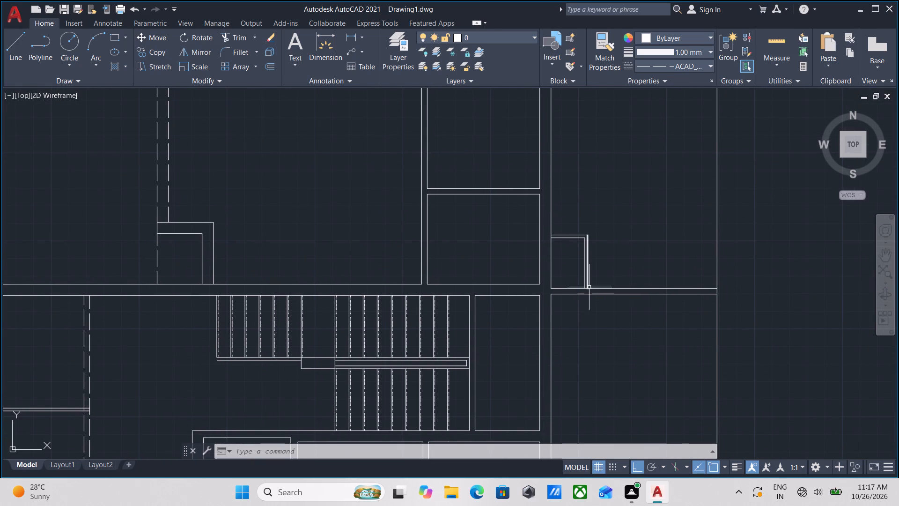
scroll(594, 329, up, 3)
scroll(538, 278, down, 2)
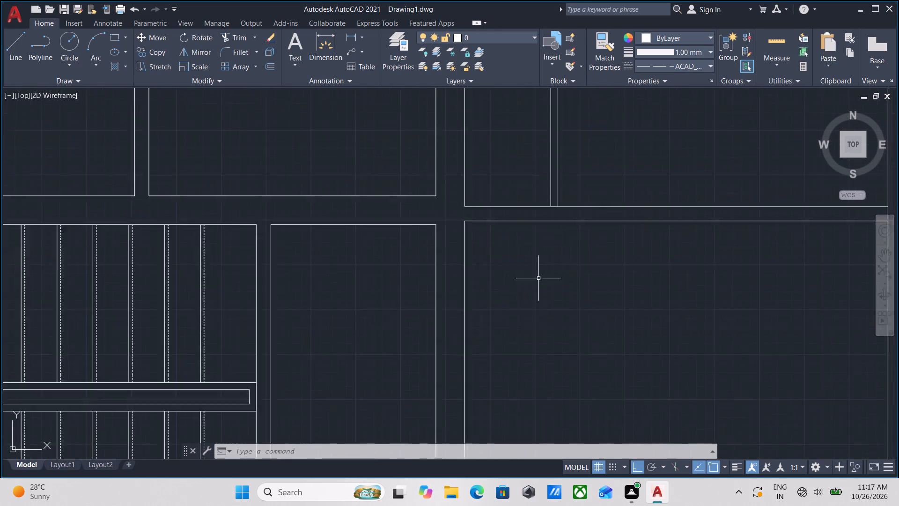
middle_drag(533, 299, 517, 357)
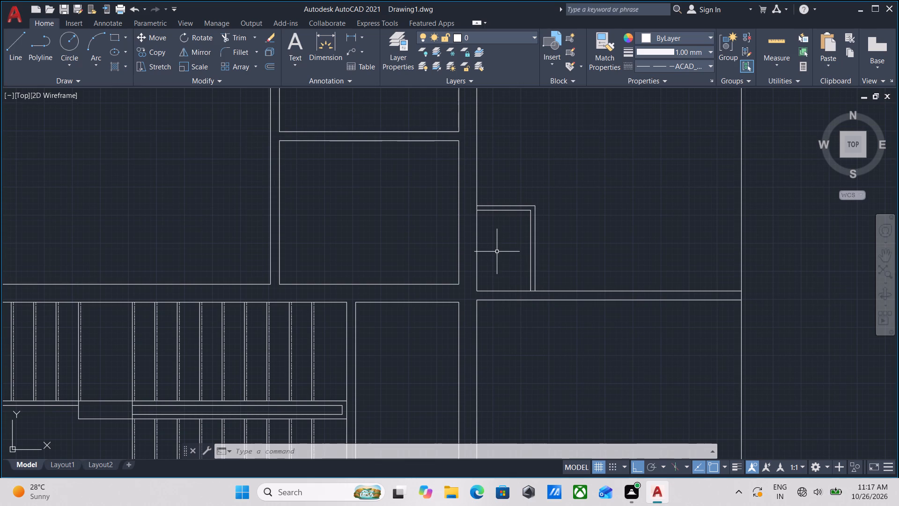
scroll(486, 239, down, 1)
middle_drag(486, 247, 486, 288)
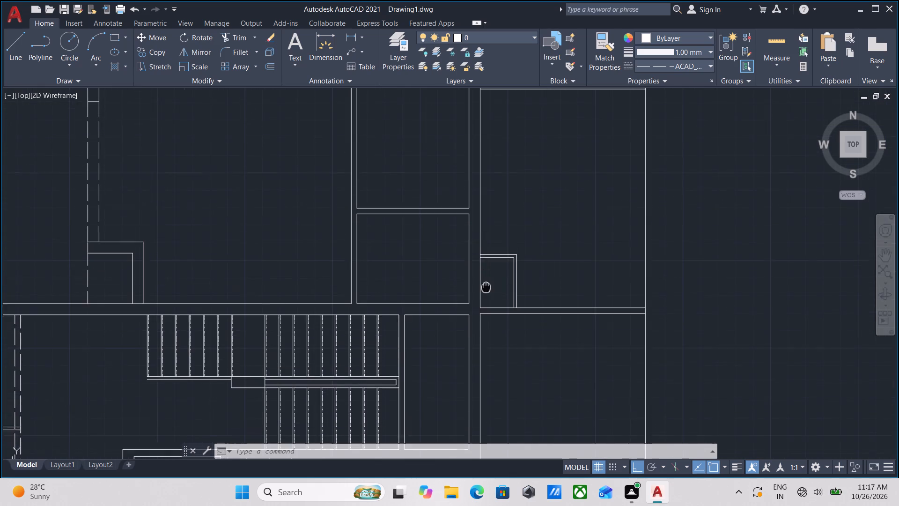
middle_drag(486, 288, 486, 296)
middle_drag(397, 243, 429, 342)
scroll(449, 271, down, 1)
middle_drag(449, 272, 449, 304)
scroll(449, 304, down, 1)
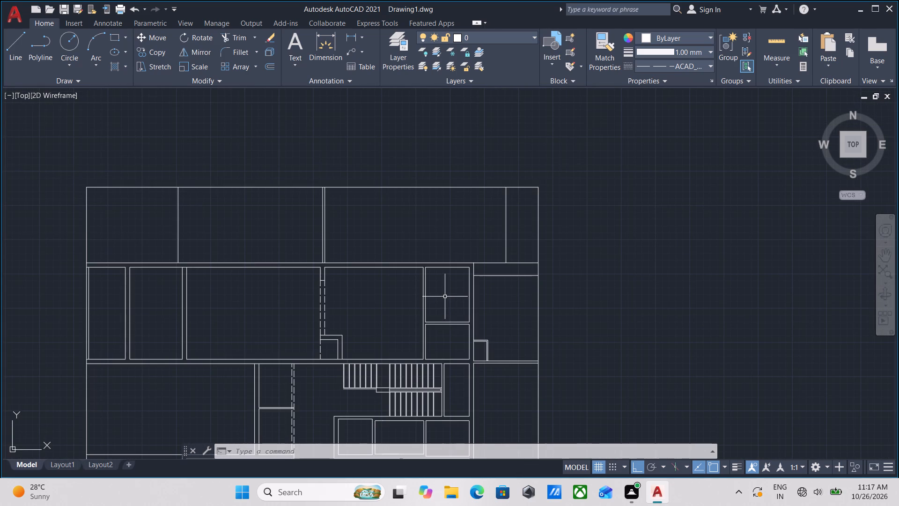
scroll(516, 301, up, 2)
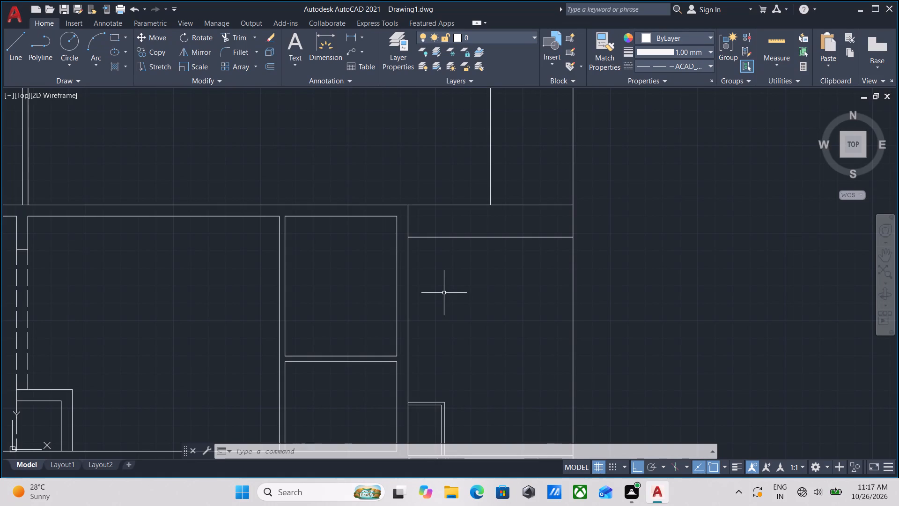
scroll(445, 293, down, 3)
middle_drag(446, 288, 451, 258)
scroll(450, 282, up, 3)
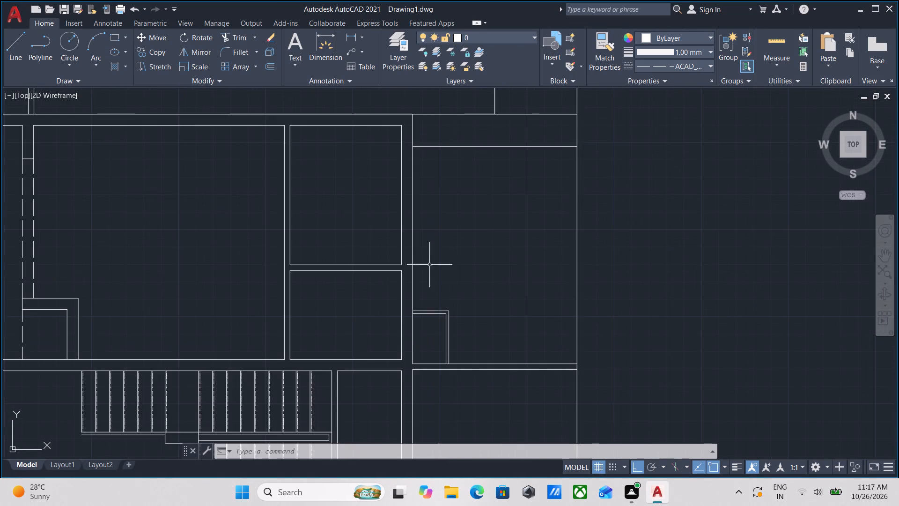
scroll(434, 249, up, 1)
middle_drag(438, 244, 435, 297)
scroll(438, 244, down, 1)
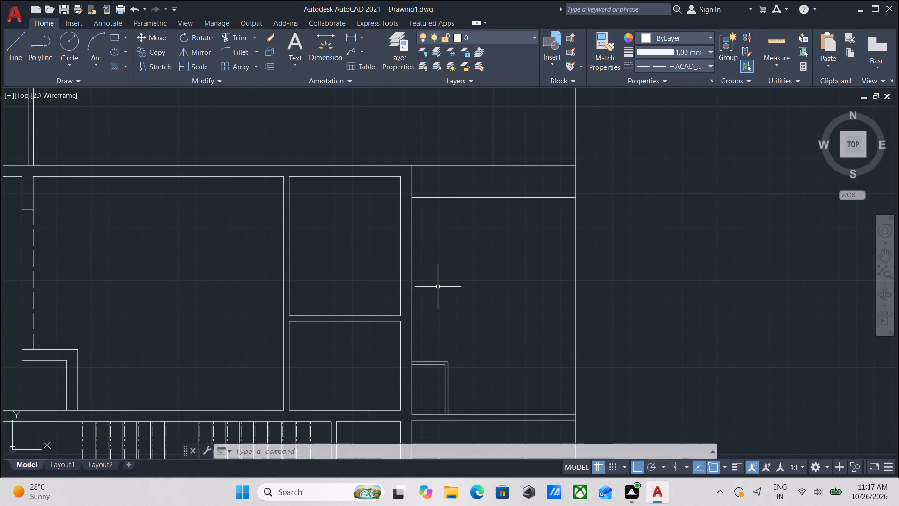
scroll(443, 280, down, 1)
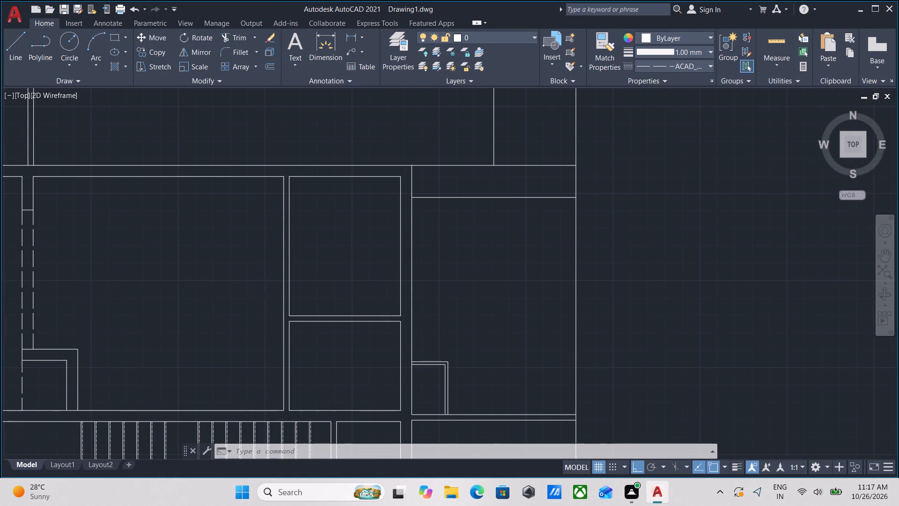
scroll(443, 280, down, 2)
middle_drag(443, 280, 427, 175)
scroll(433, 239, up, 2)
middle_drag(423, 176, 418, 259)
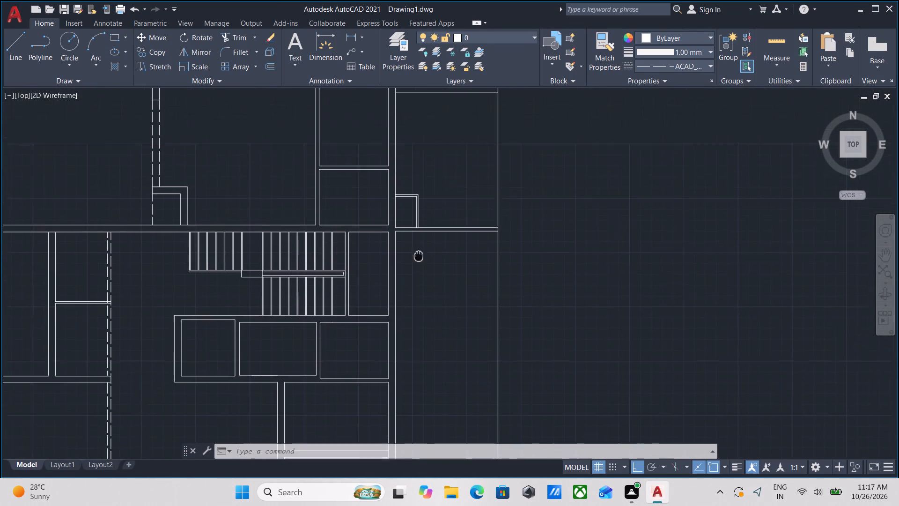
middle_drag(418, 259, 416, 263)
Trim the cross wall's upper line between the two vertical lines of the enclosure's east wall.
scroll(408, 241, up, 4)
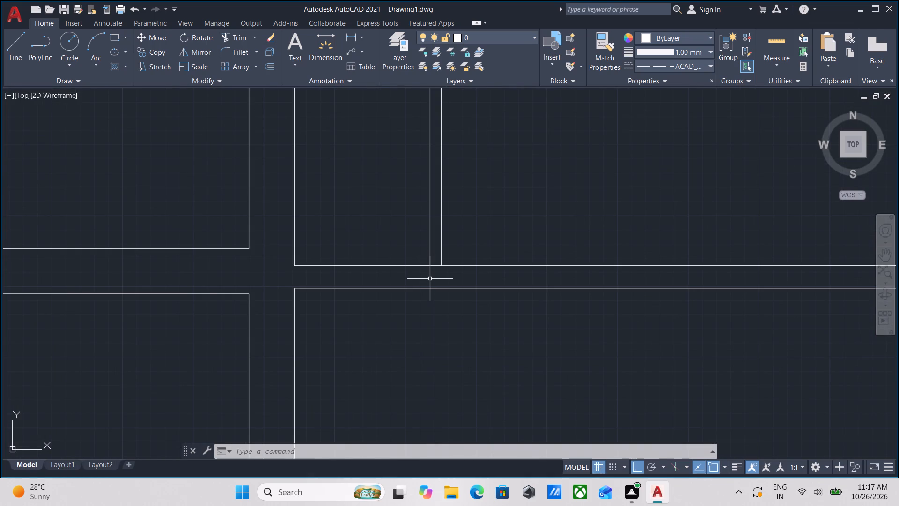
scroll(431, 280, up, 2)
scroll(432, 280, down, 2)
middle_drag(429, 287, 410, 333)
text(tr)
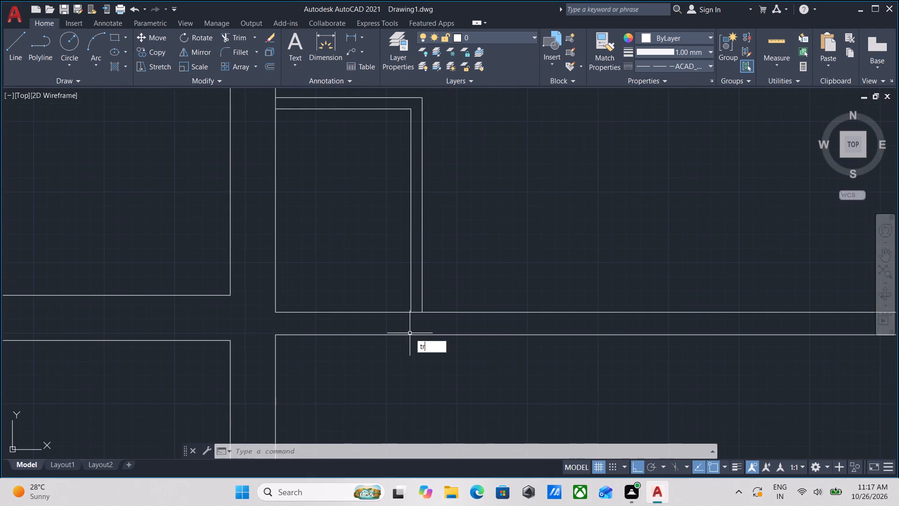
key(Return)
scroll(411, 327, up, 2)
click(422, 302)
click(423, 288)
key(Escape)
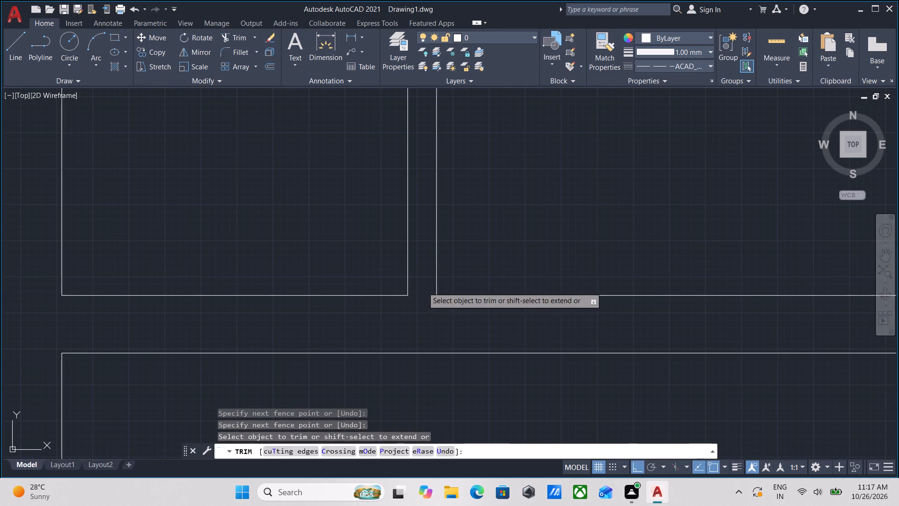
Inspect the enclosure's double-line walls and where they meet the building's outer east wall.
scroll(423, 287, down, 4)
middle_drag(403, 251, 387, 337)
scroll(385, 319, up, 2)
scroll(384, 303, down, 2)
middle_drag(384, 303, 378, 334)
scroll(378, 334, up, 2)
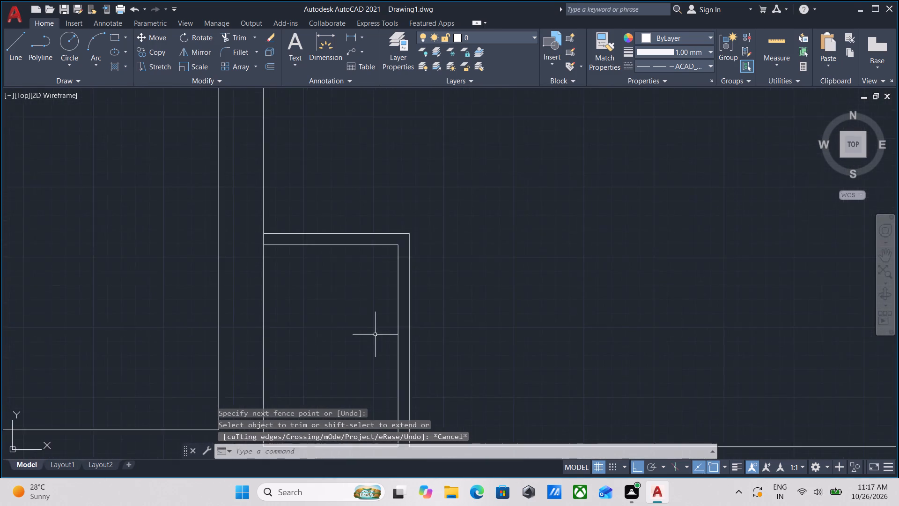
scroll(333, 303, down, 2)
middle_drag(333, 303, 335, 323)
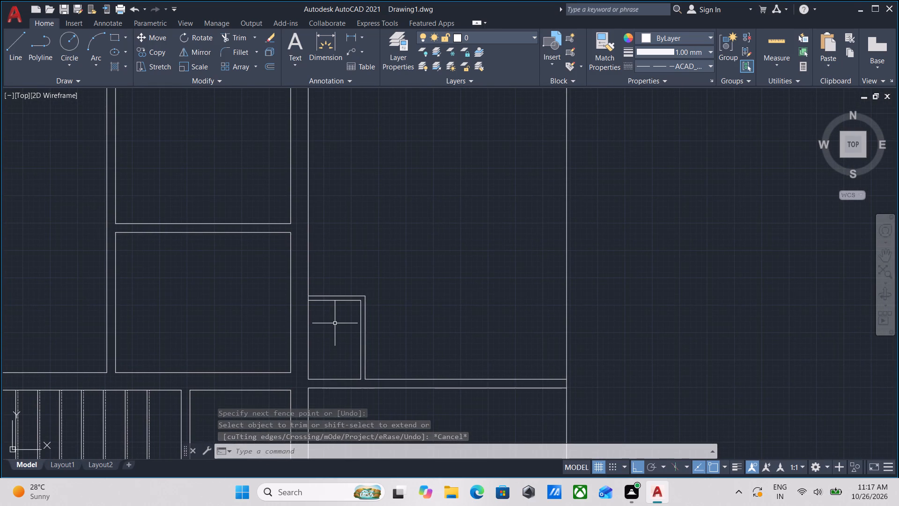
middle_drag(335, 323, 335, 353)
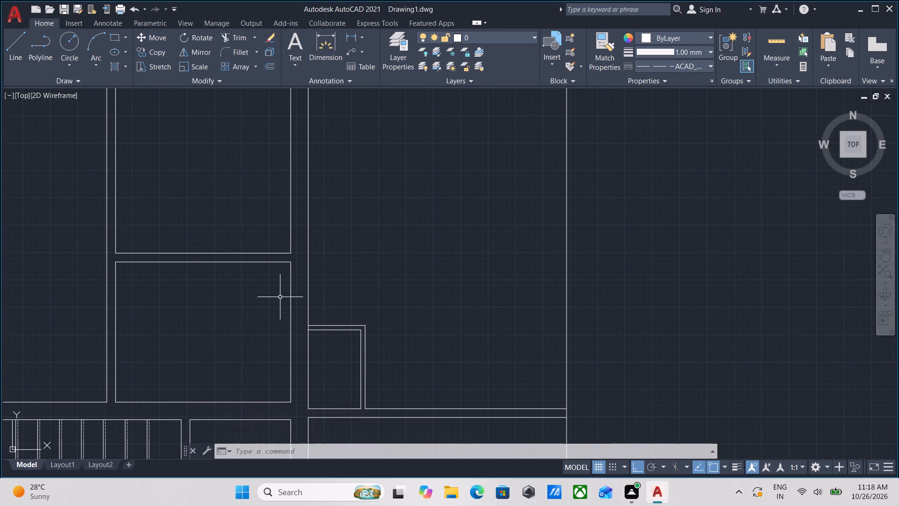
scroll(308, 293, up, 1)
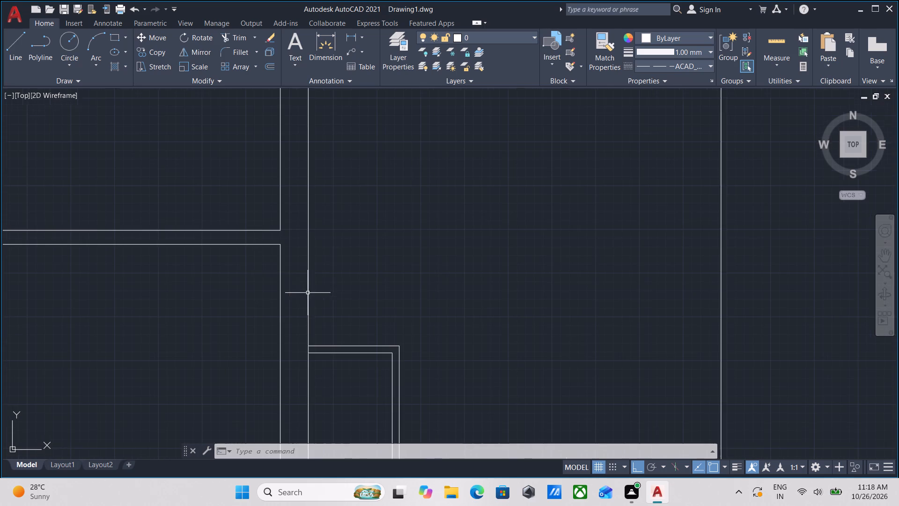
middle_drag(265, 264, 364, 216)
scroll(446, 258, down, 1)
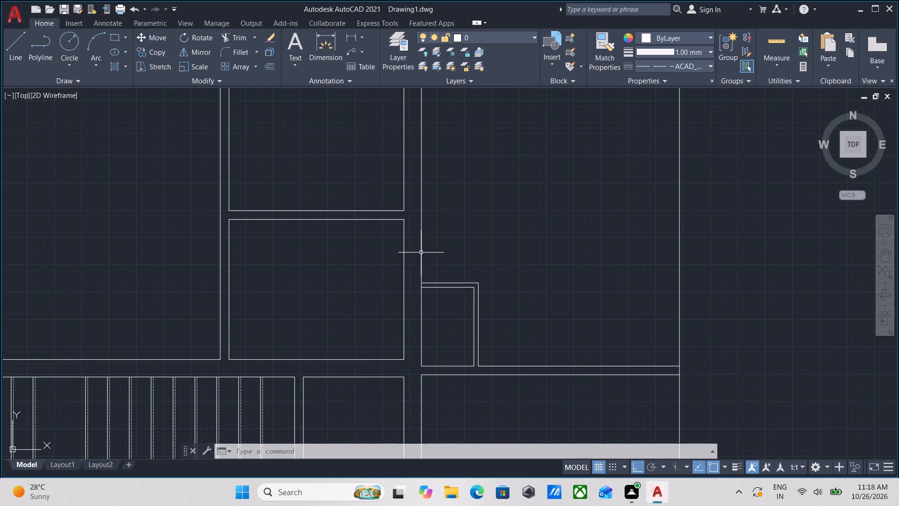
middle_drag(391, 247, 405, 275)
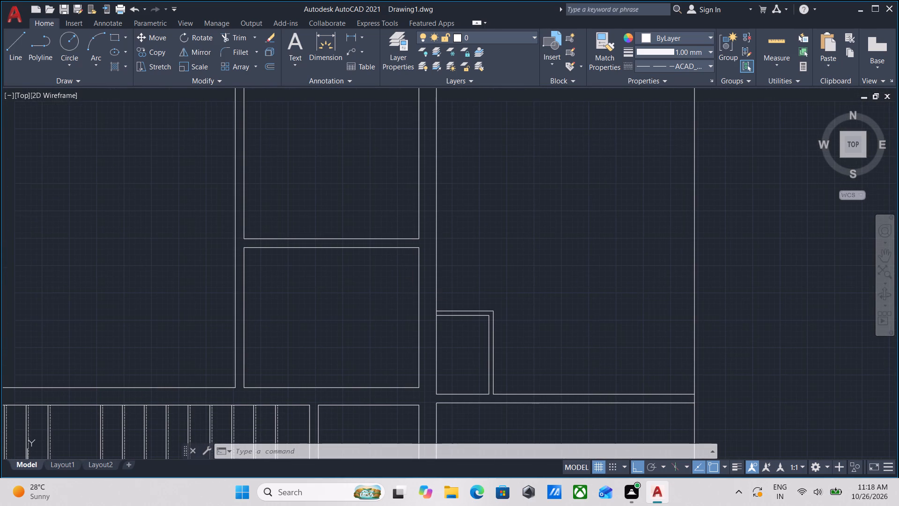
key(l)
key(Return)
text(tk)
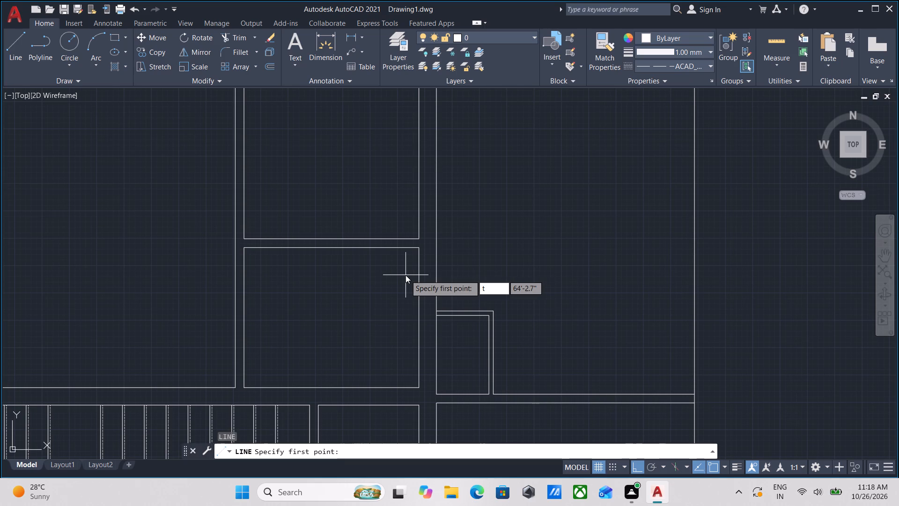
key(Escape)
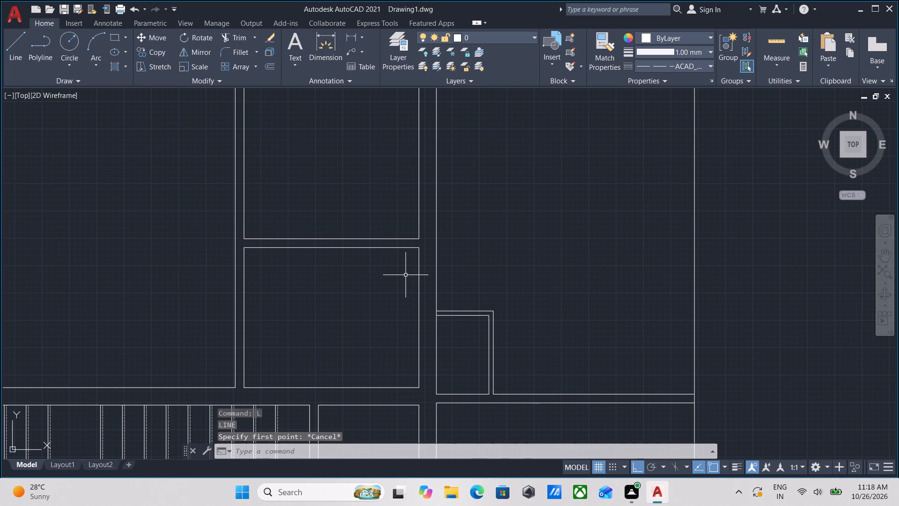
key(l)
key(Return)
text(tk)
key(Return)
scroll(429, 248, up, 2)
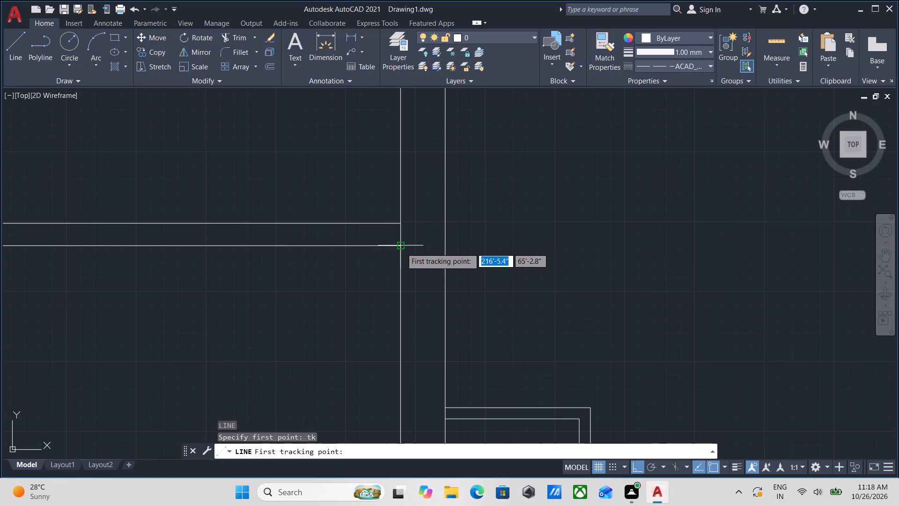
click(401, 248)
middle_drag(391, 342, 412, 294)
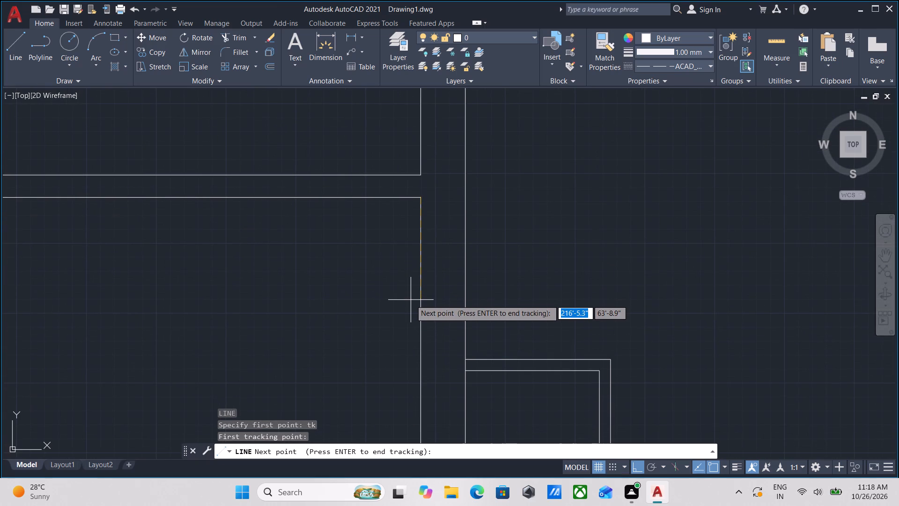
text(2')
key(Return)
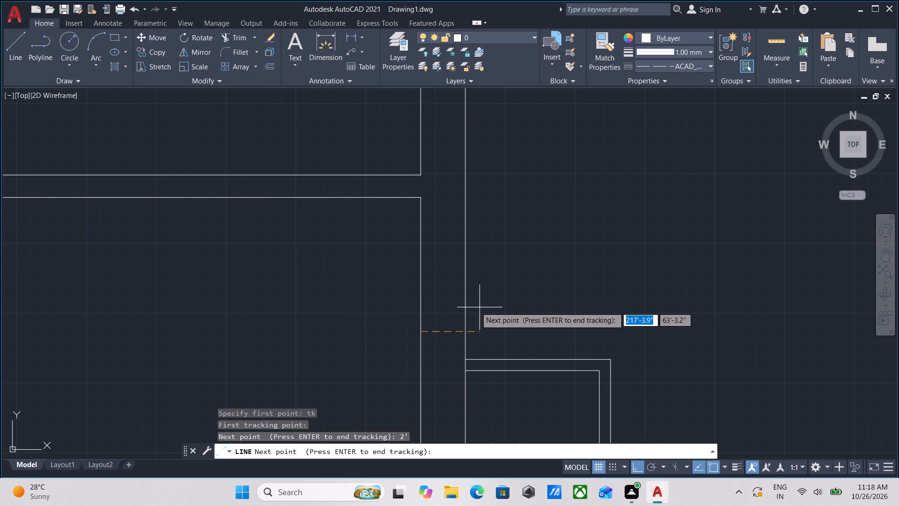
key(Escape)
Trim the long vertical wall line between the two lines of the enclosure's north wall where they meet.
scroll(481, 298, down, 3)
middle_drag(493, 288, 497, 231)
scroll(517, 268, up, 1)
scroll(502, 266, down, 1)
middle_drag(501, 266, 461, 289)
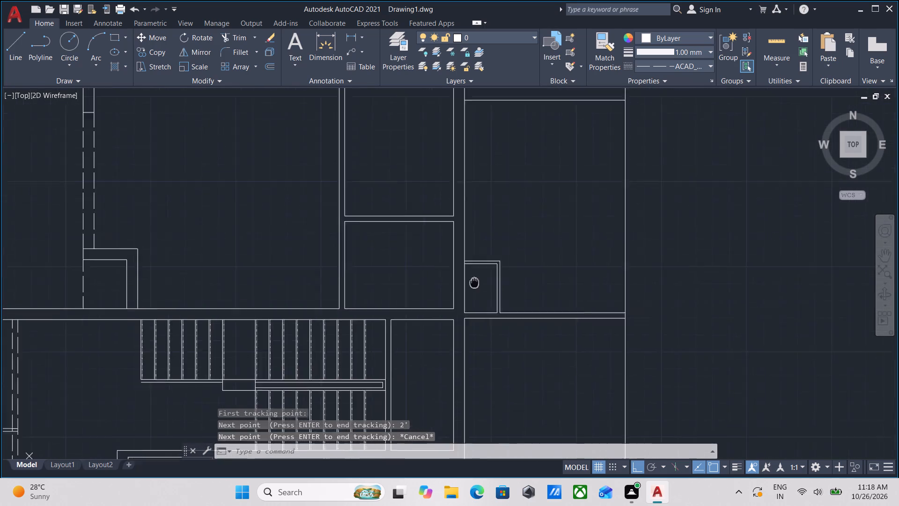
middle_drag(461, 289, 410, 313)
scroll(400, 319, up, 2)
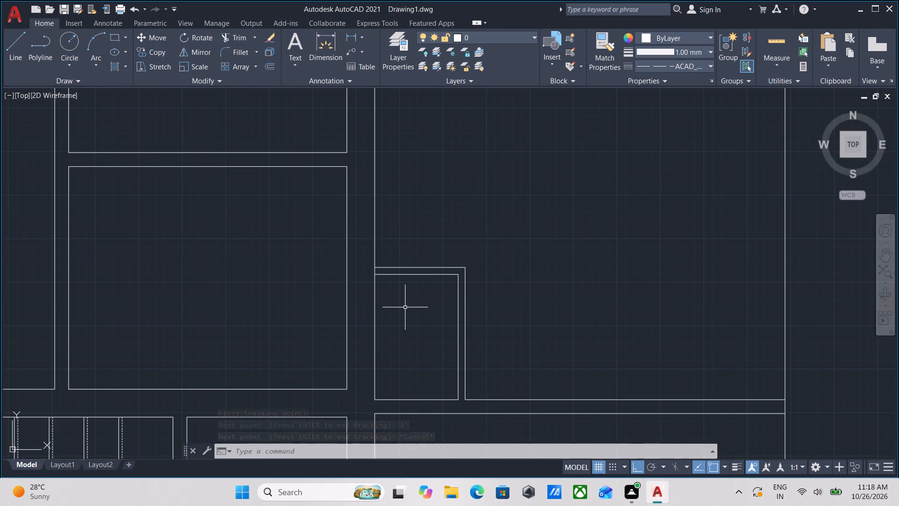
scroll(405, 307, down, 1)
middle_drag(405, 307, 409, 174)
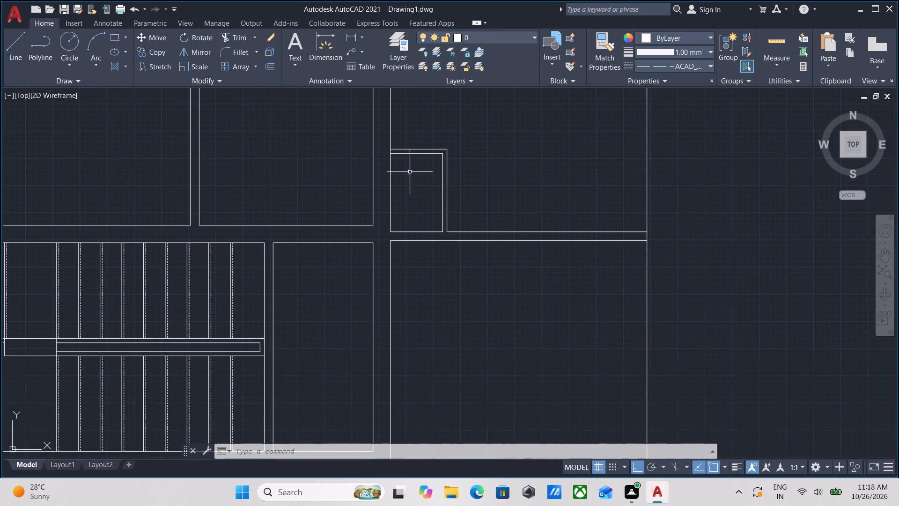
middle_drag(408, 169, 394, 210)
scroll(394, 210, up, 2)
middle_drag(394, 210, 383, 264)
text(tr)
key(Return)
scroll(334, 215, up, 3)
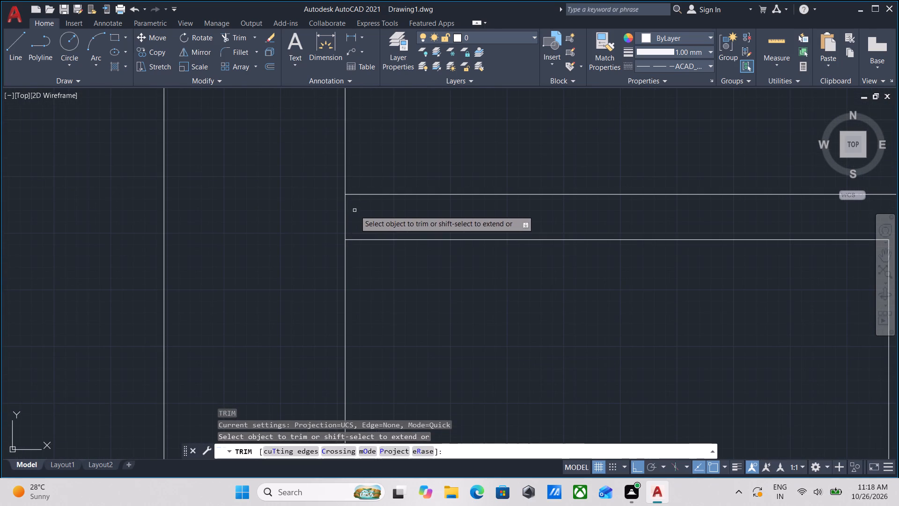
click(355, 210)
click(319, 211)
key(Escape)
Examine the east strip and adjoining rooms south of the enclosure, down to the single-line cross wall and its junction.
scroll(325, 206, down, 7)
middle_drag(365, 235, 368, 184)
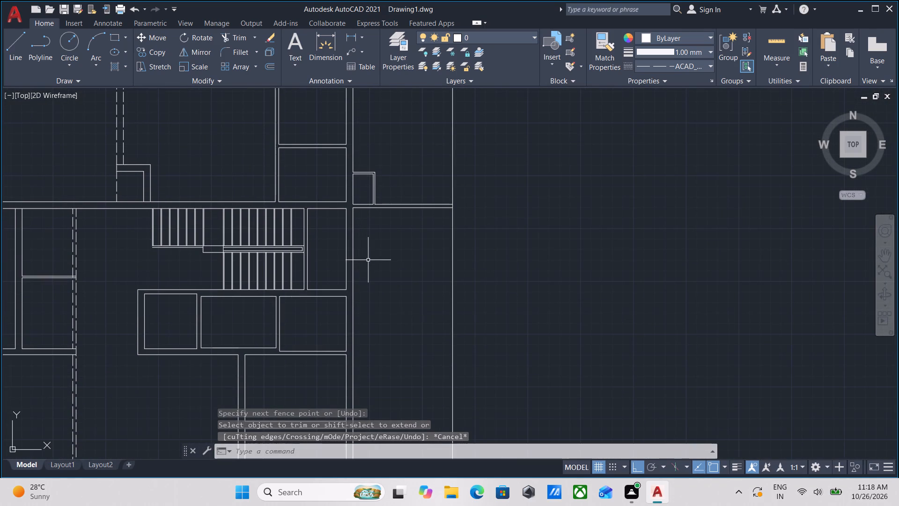
scroll(364, 282, up, 3)
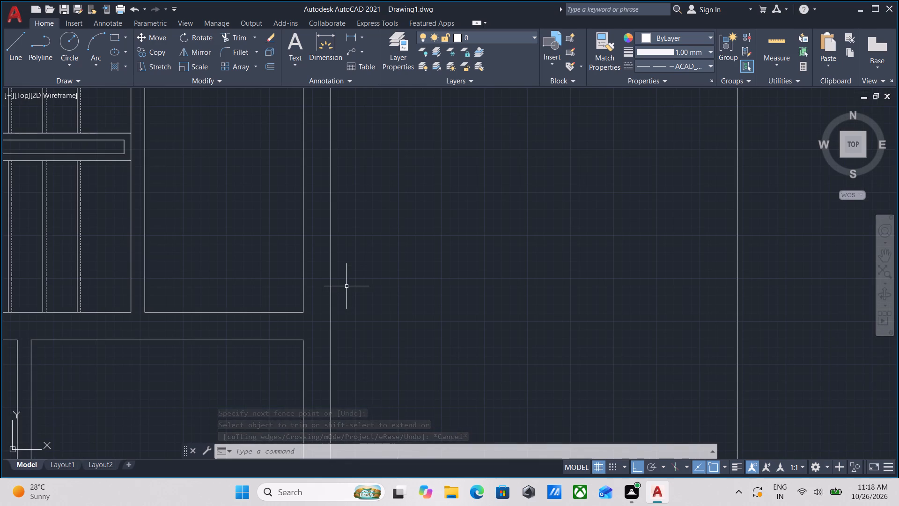
scroll(346, 286, down, 2)
middle_drag(350, 298, 352, 221)
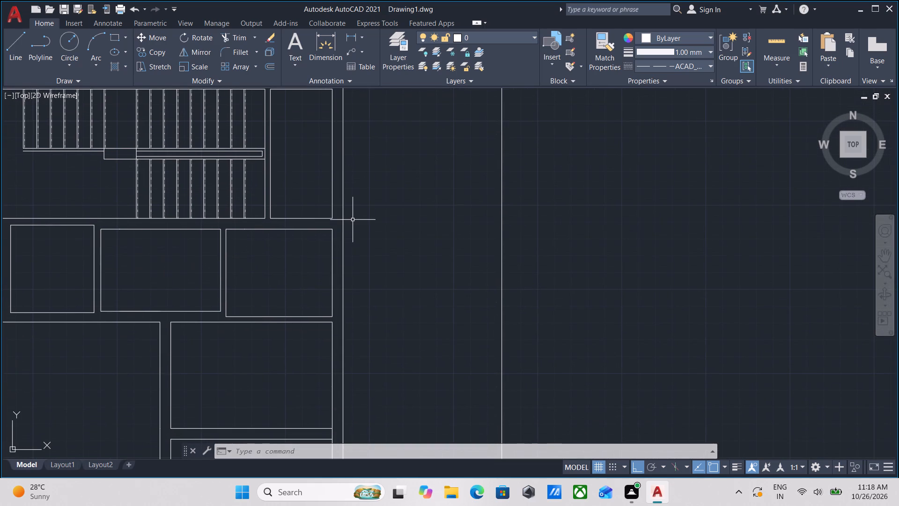
scroll(340, 233, up, 1)
scroll(339, 260, down, 2)
middle_drag(340, 260, 372, 262)
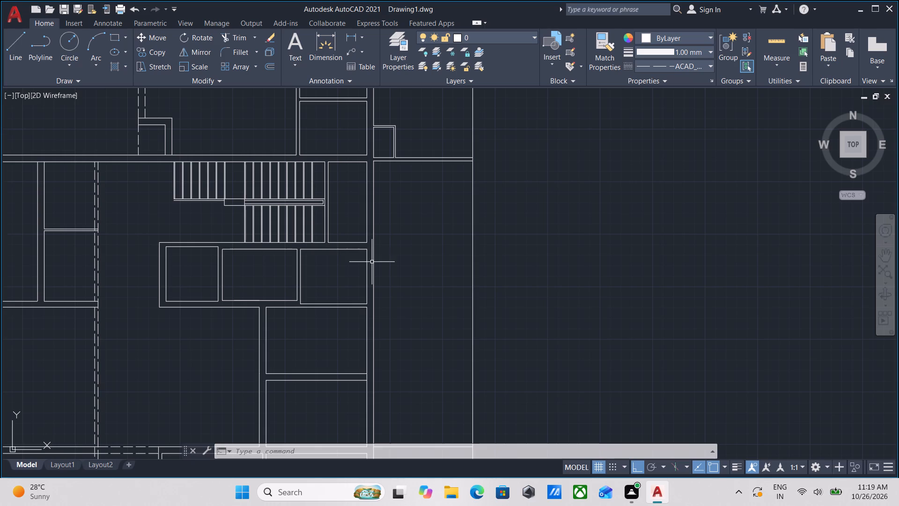
middle_drag(403, 327, 408, 230)
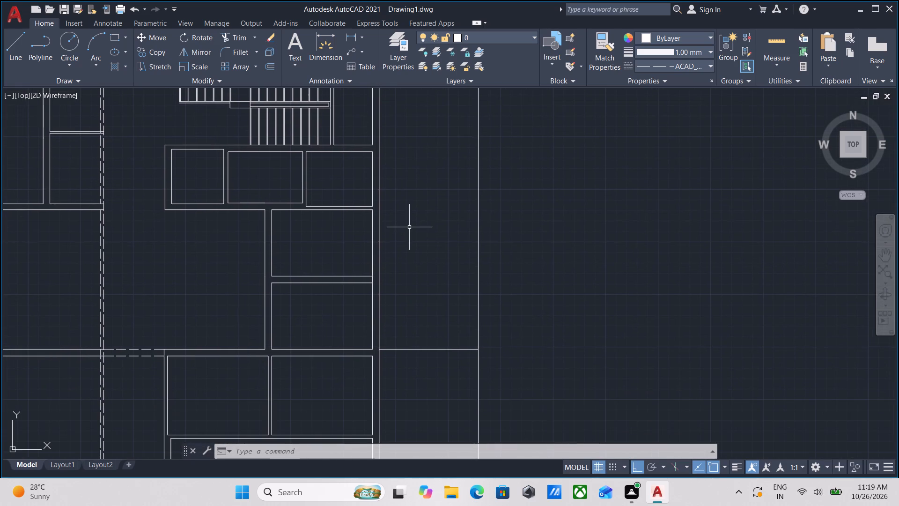
middle_drag(384, 335, 389, 327)
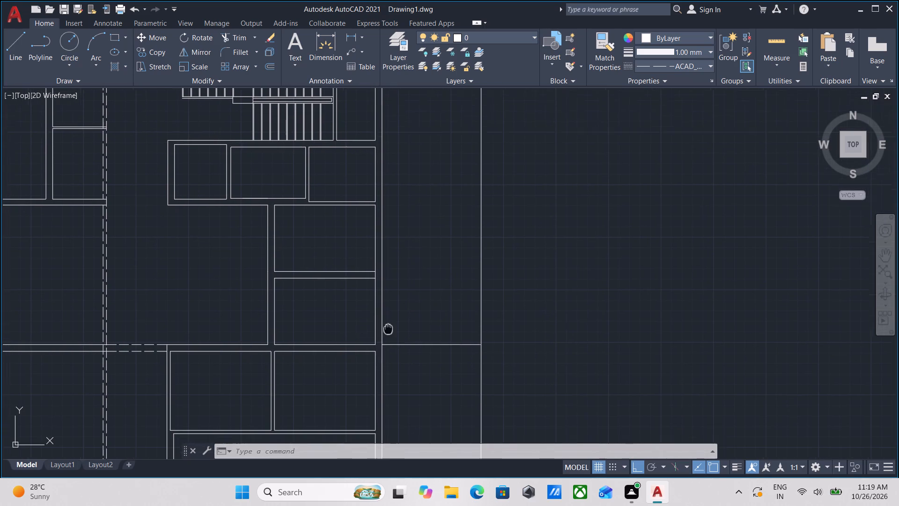
middle_drag(389, 327, 405, 263)
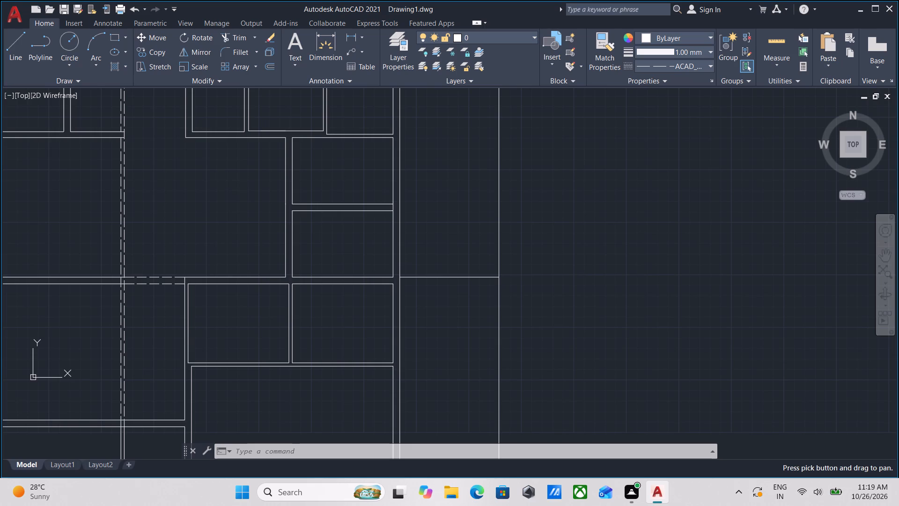
scroll(412, 267, down, 1)
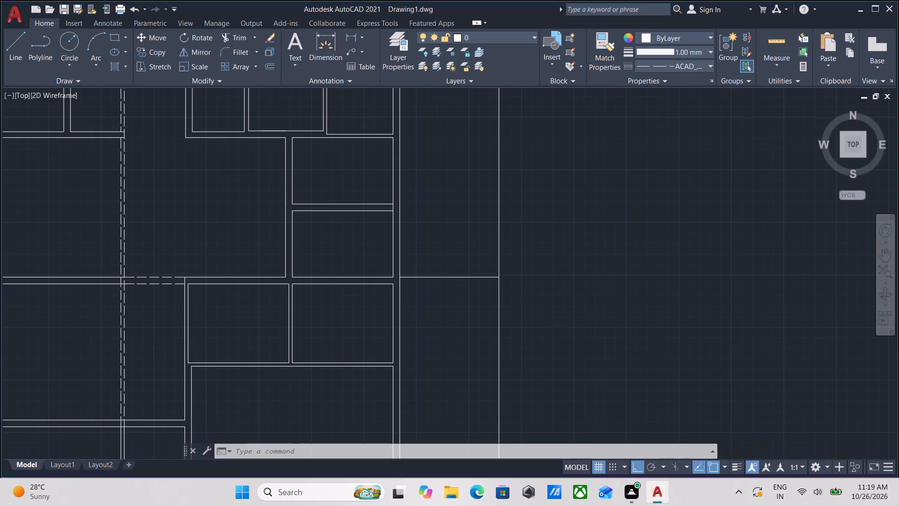
middle_drag(412, 269, 422, 362)
scroll(432, 381, up, 1)
scroll(429, 351, down, 1)
middle_drag(429, 350, 481, 318)
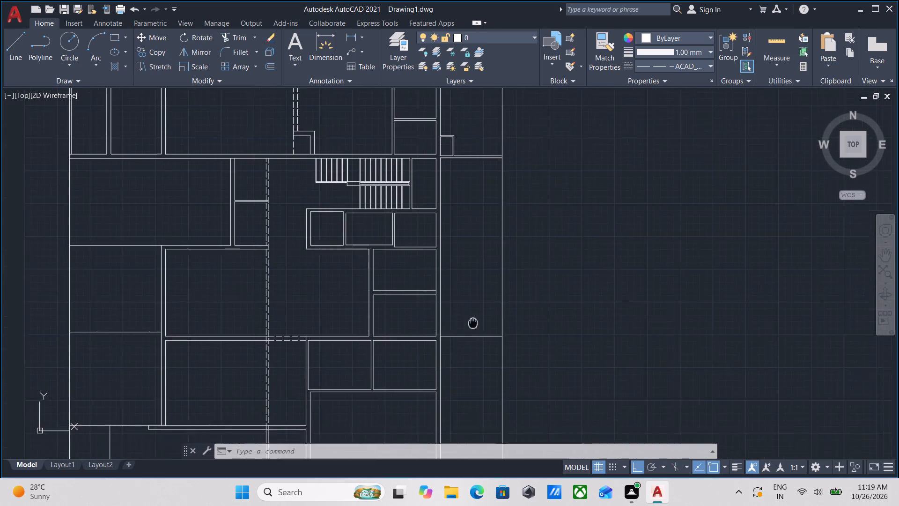
middle_drag(481, 318, 509, 298)
scroll(395, 318, down, 1)
middle_drag(404, 311, 288, 290)
scroll(323, 288, up, 3)
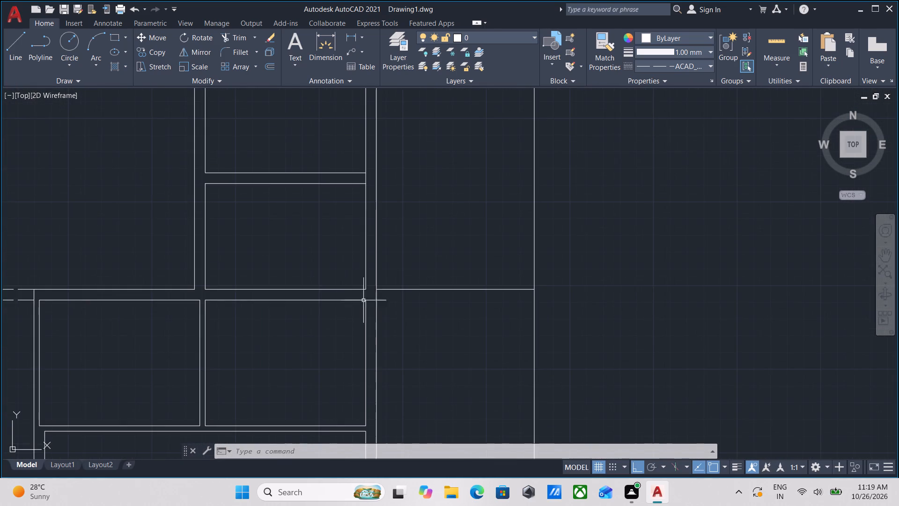
scroll(400, 305, up, 2)
middle_drag(400, 305, 409, 362)
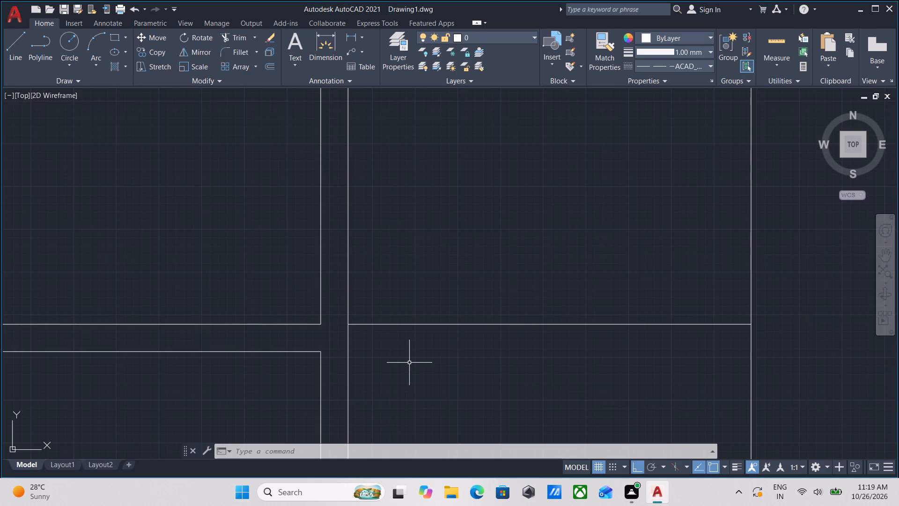
scroll(414, 350, down, 2)
middle_drag(421, 344, 469, 309)
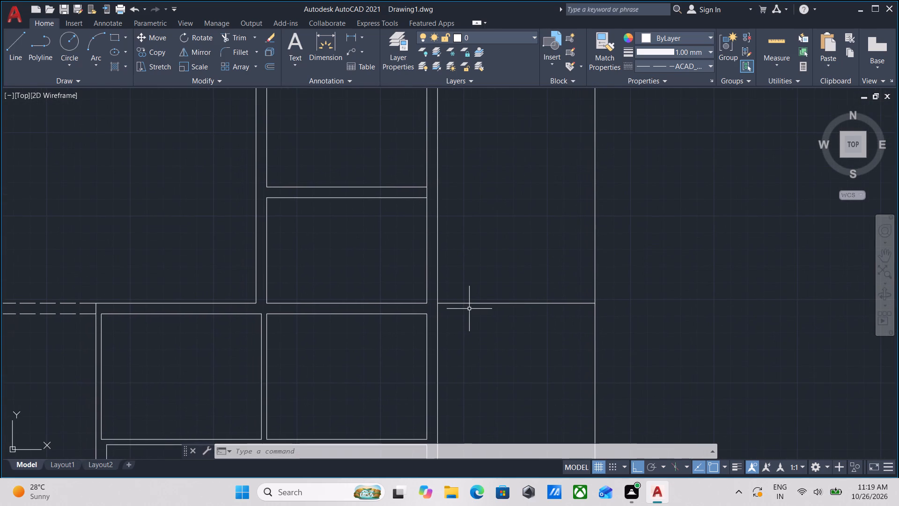
drag(494, 333, 489, 329)
key(Escape)
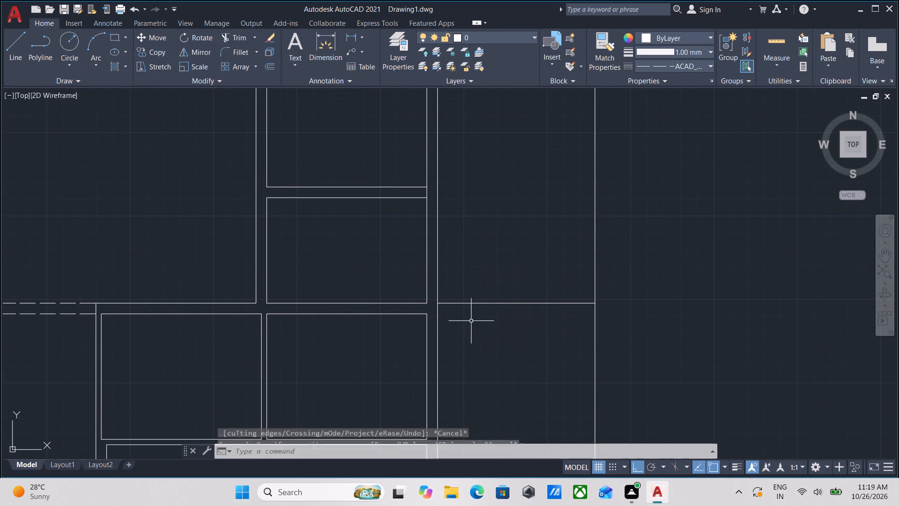
scroll(449, 319, up, 3)
scroll(427, 308, down, 3)
middle_drag(412, 302, 413, 312)
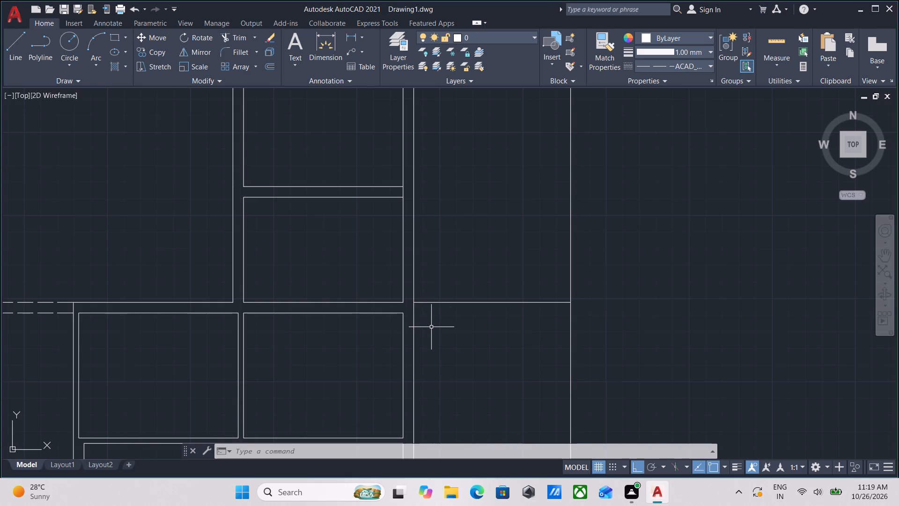
scroll(431, 327, up, 2)
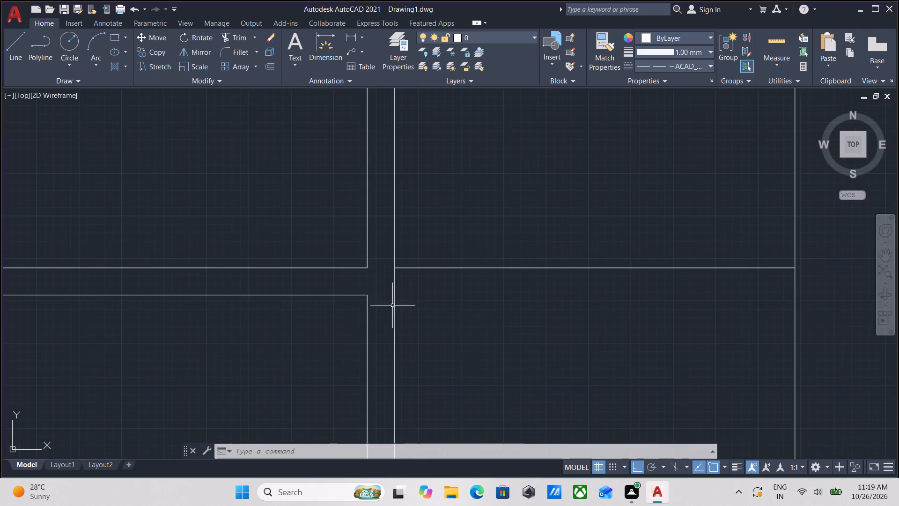
middle_drag(379, 293, 395, 349)
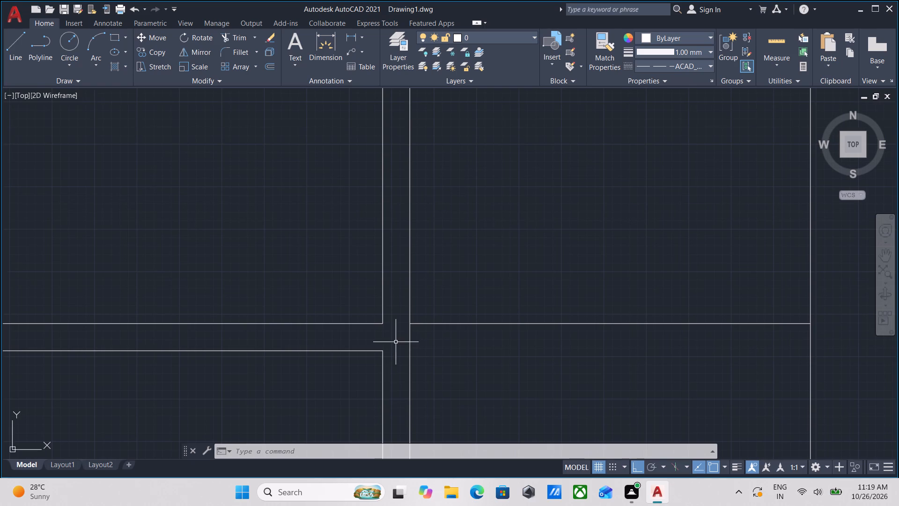
scroll(396, 342, down, 3)
middle_drag(396, 342, 398, 328)
scroll(398, 328, up, 1)
scroll(398, 328, down, 1)
middle_click(398, 328)
Draw a line across the double wall beside the east strip, starting 2' north of the southeast corner of the room above the cross wall.
scroll(398, 330, up, 1)
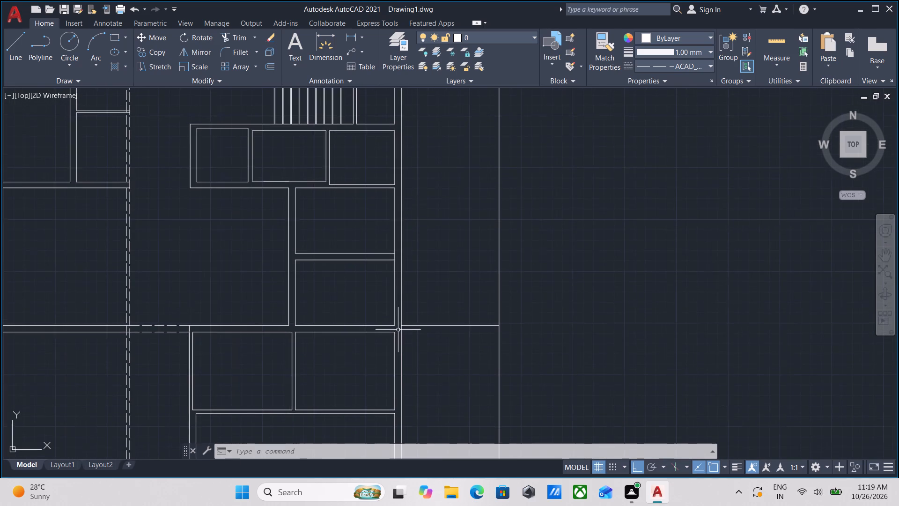
scroll(398, 330, up, 1)
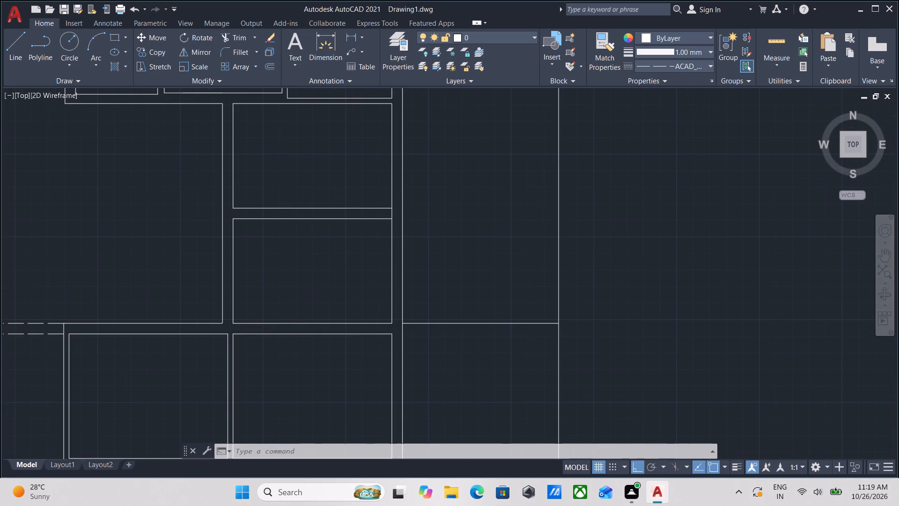
scroll(398, 330, up, 1)
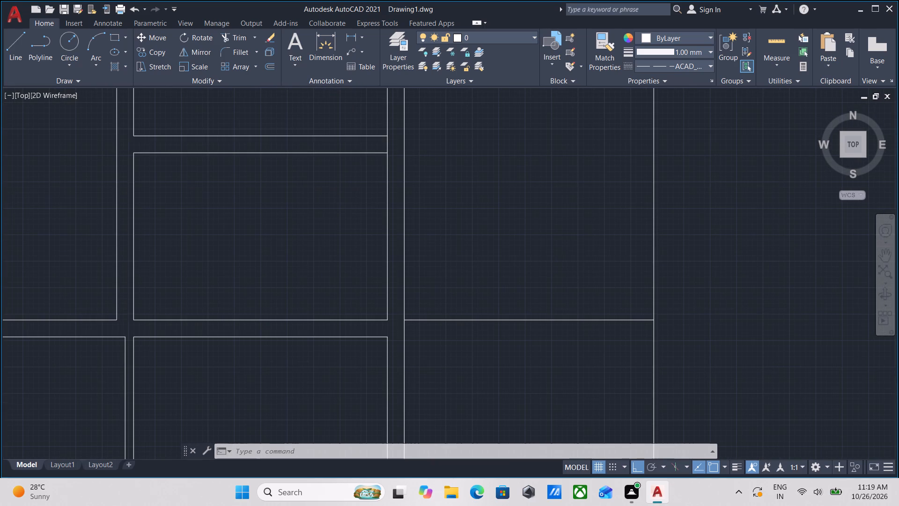
key(l)
key(Return)
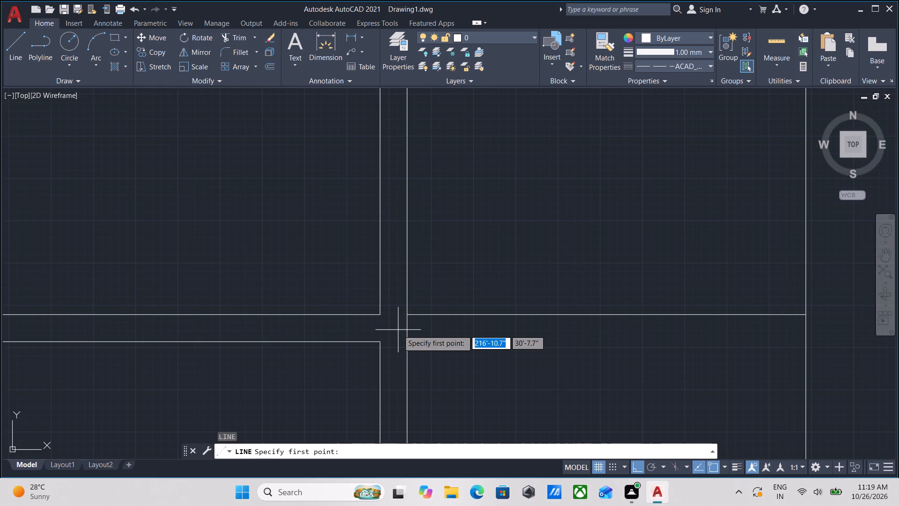
text(tk)
key(Return)
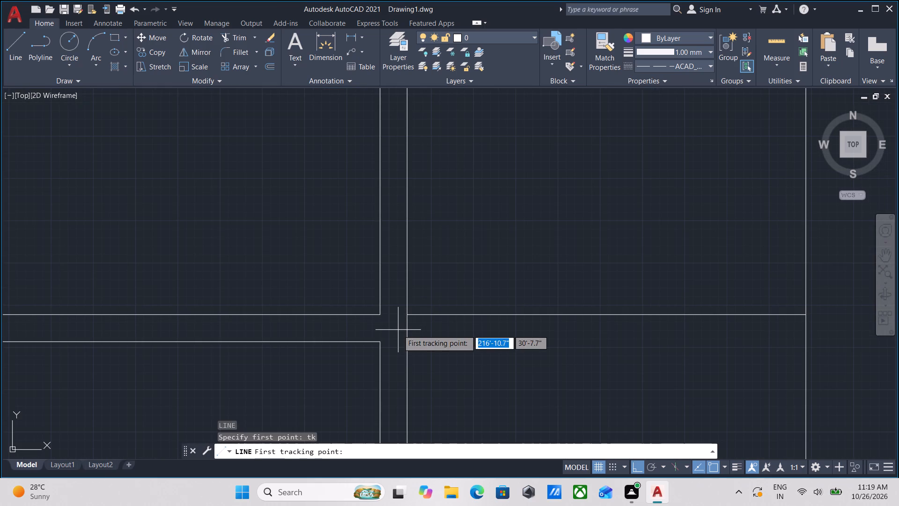
scroll(372, 316, up, 1)
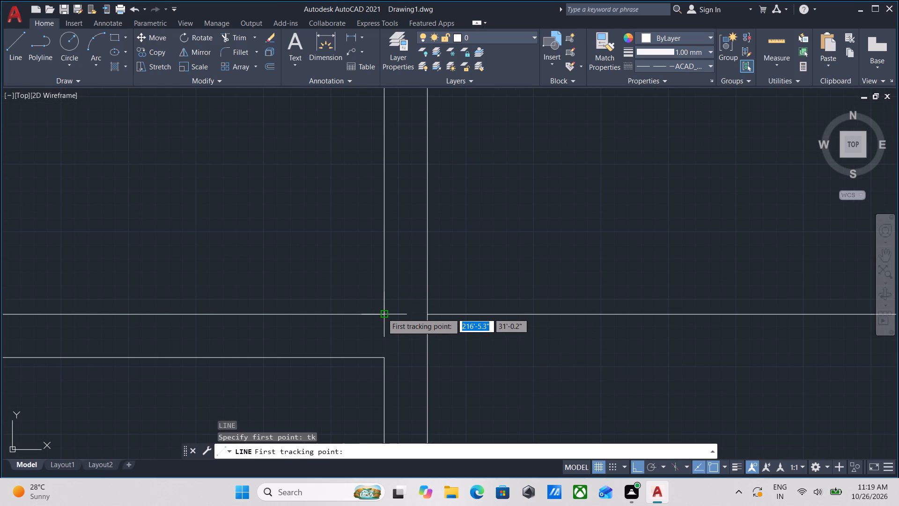
click(382, 313)
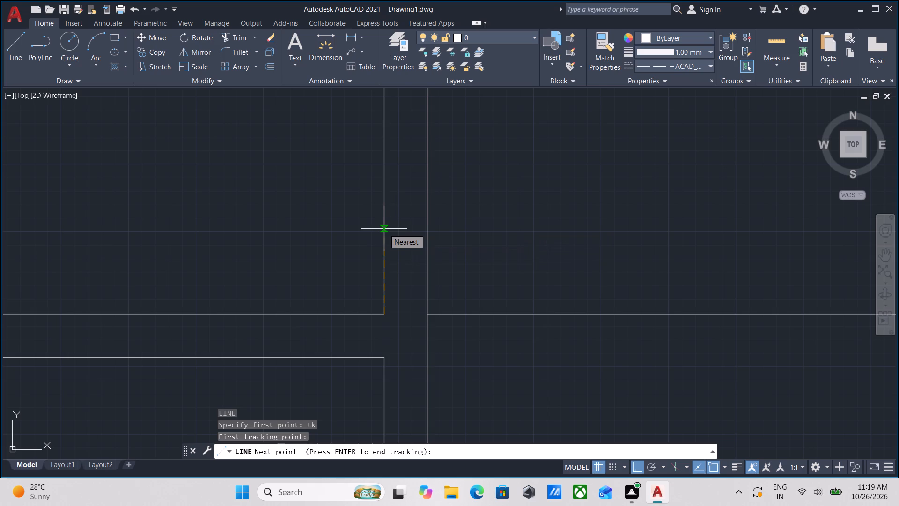
text(2')
key(Return)
scroll(411, 185, down, 1)
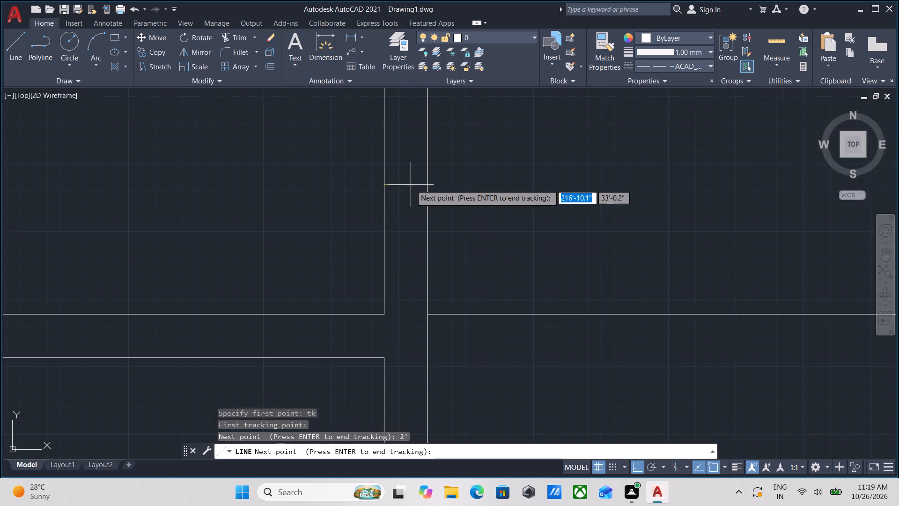
scroll(411, 185, down, 2)
middle_drag(411, 185, 402, 239)
scroll(418, 237, up, 2)
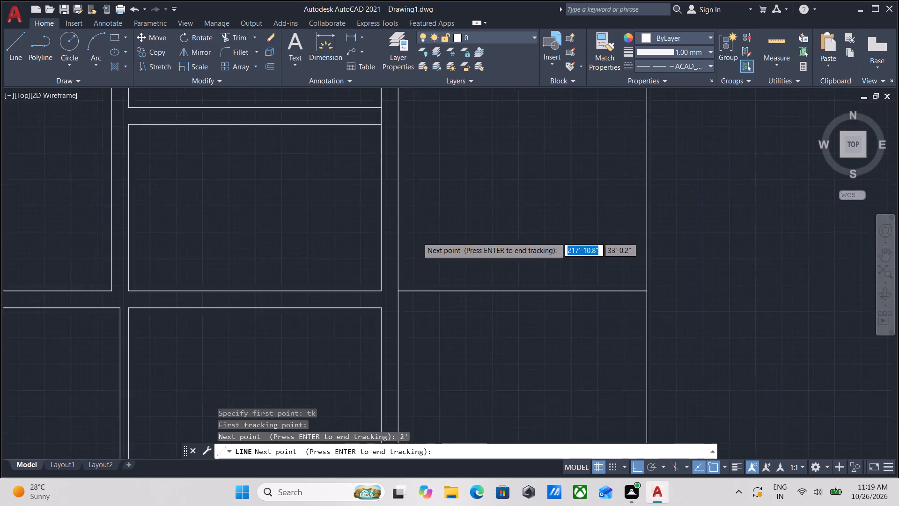
key(Return)
scroll(391, 246, up, 3)
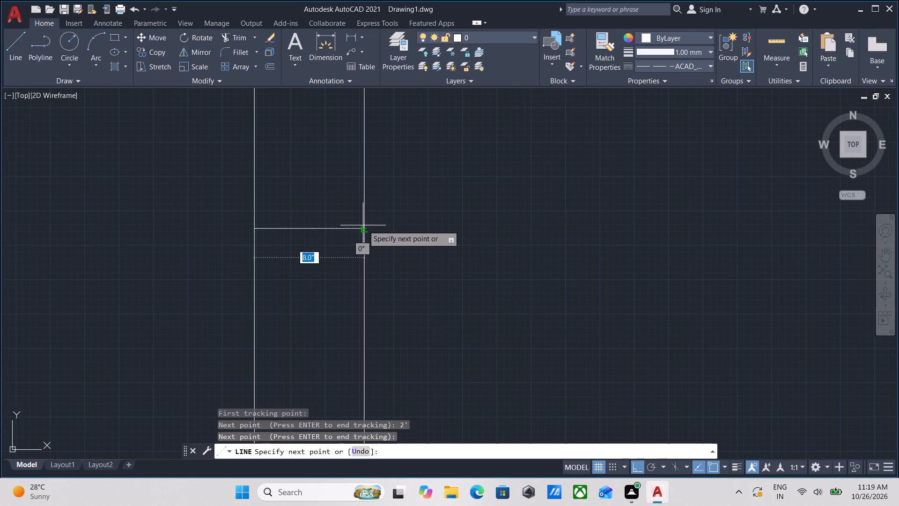
click(364, 226)
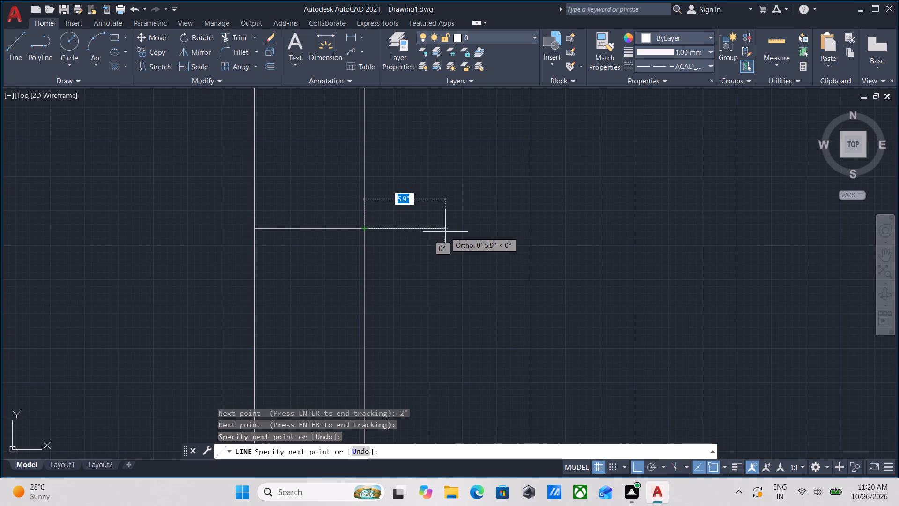
scroll(455, 227, up, 1)
scroll(455, 227, down, 3)
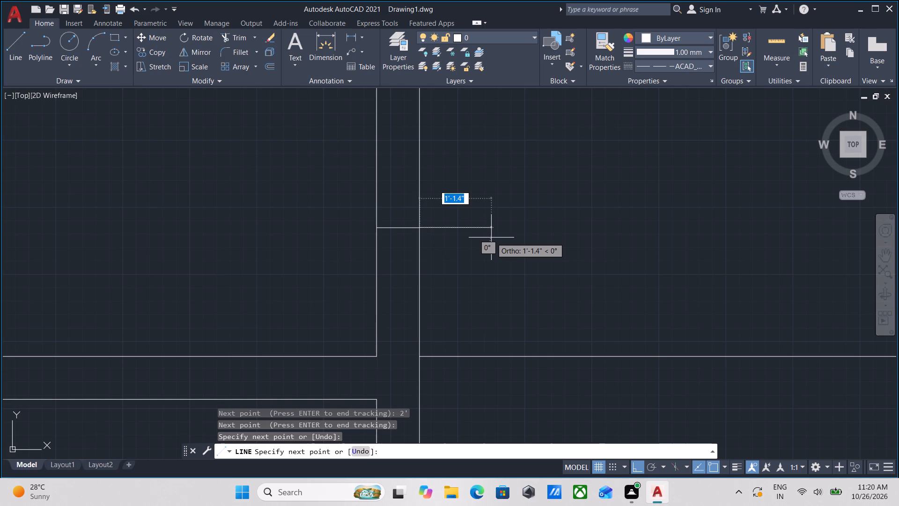
middle_drag(548, 231, 434, 252)
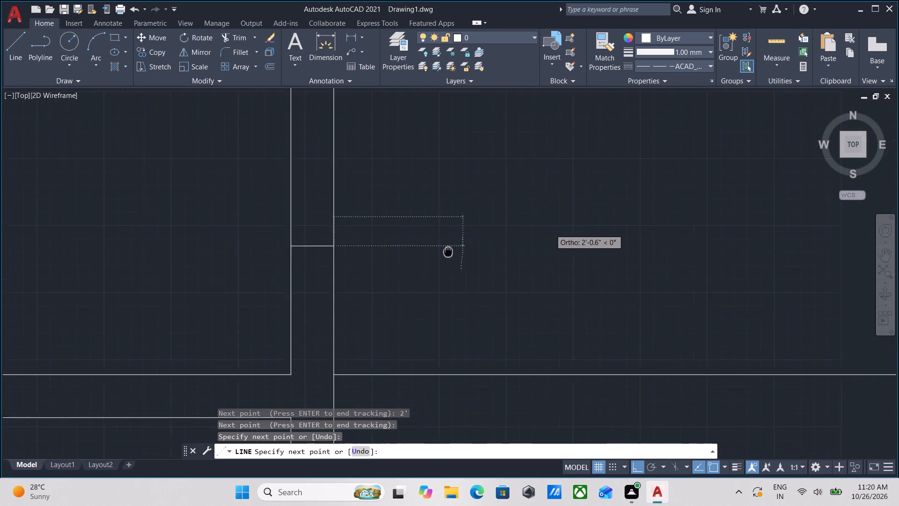
middle_drag(434, 252, 370, 258)
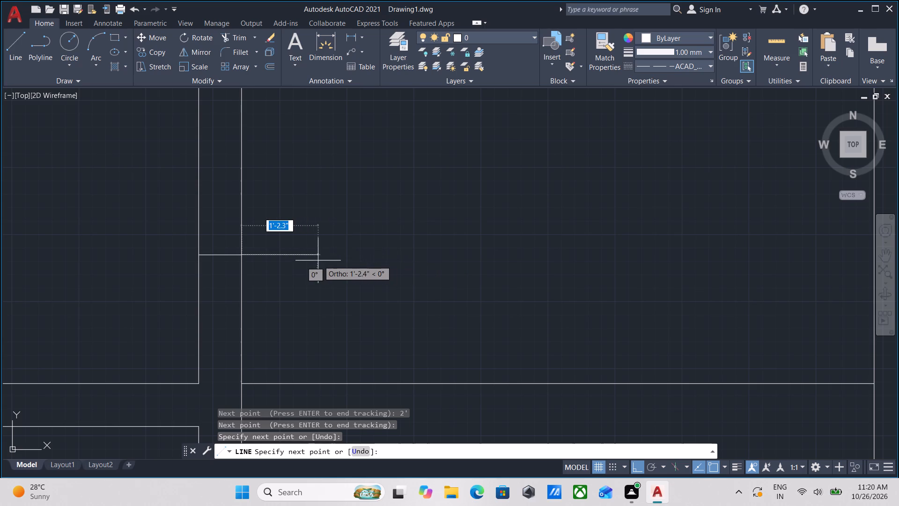
scroll(318, 260, up, 2)
key(Escape)
middle_drag(168, 265, 198, 268)
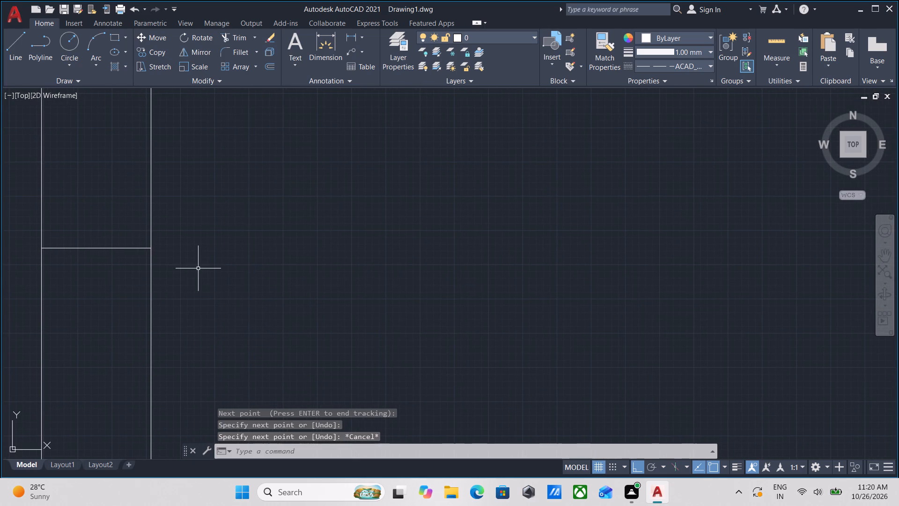
Set the current linetype to ByLayer and the current lineweight to Default for the line being started.
key(l)
key(Return)
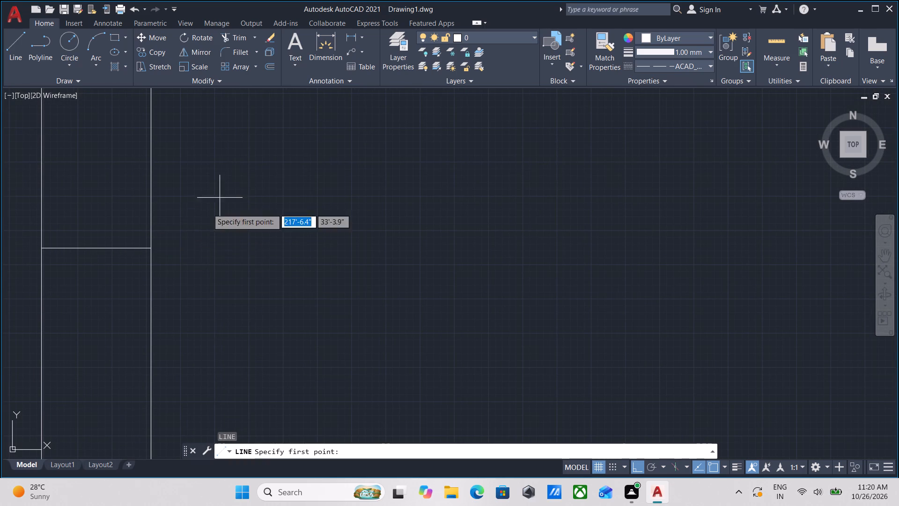
click(702, 68)
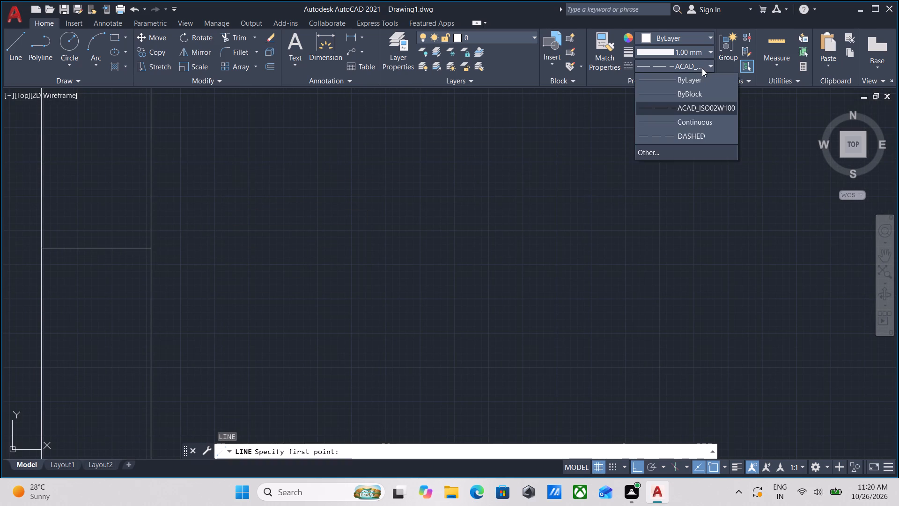
scroll(699, 71, up, 4)
click(686, 83)
click(692, 51)
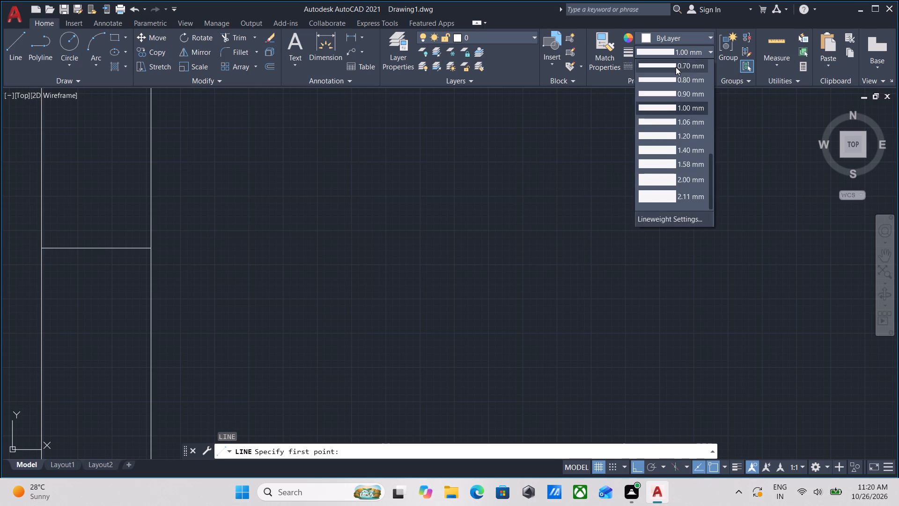
scroll(676, 67, up, 7)
click(676, 74)
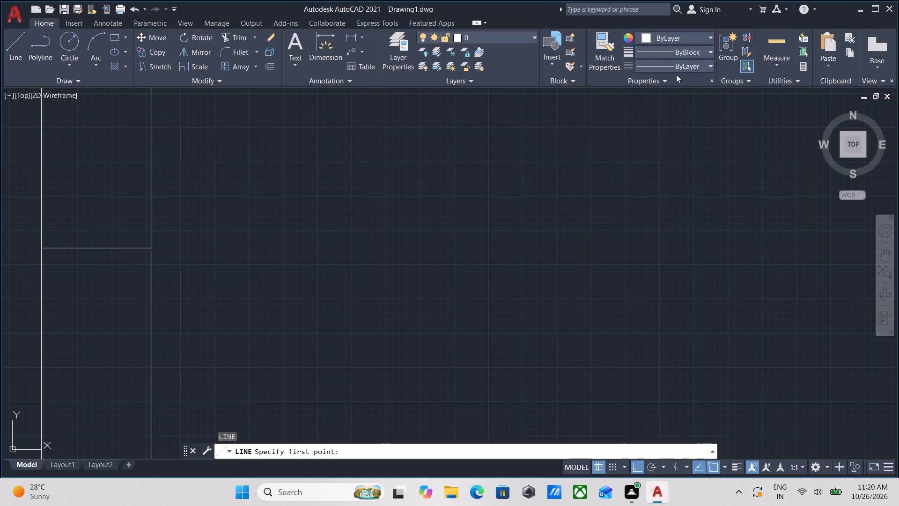
click(685, 51)
scroll(683, 53, up, 3)
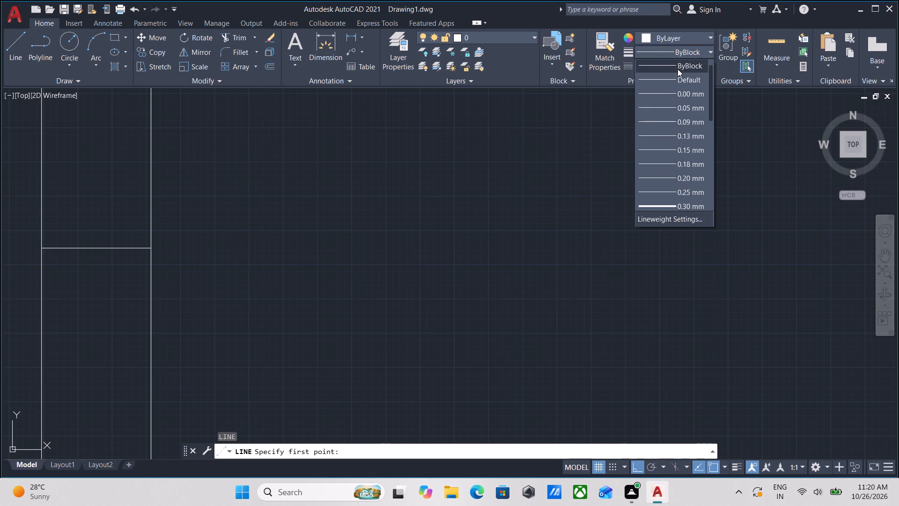
click(680, 80)
Draw a 2' horizontal line eastward into the strip from the east end of the short line across the wall.
scroll(275, 152, down, 3)
middle_drag(275, 152, 358, 155)
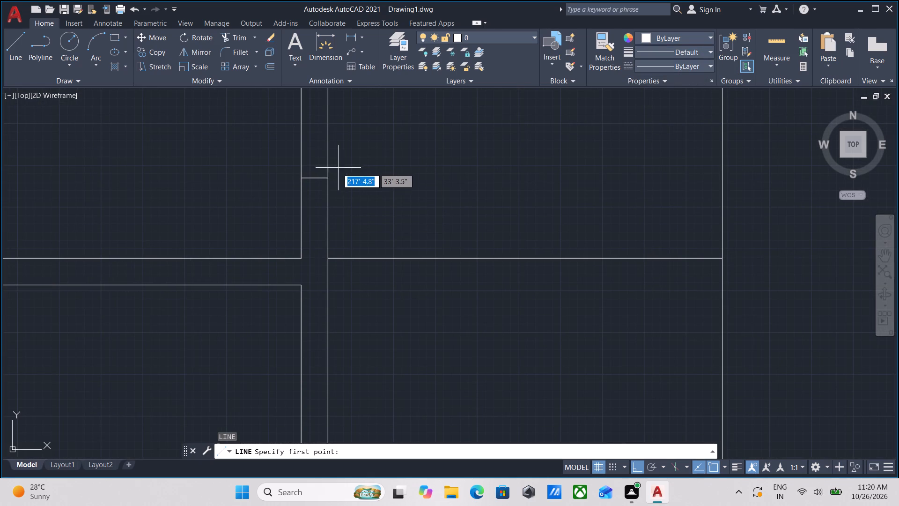
click(330, 180)
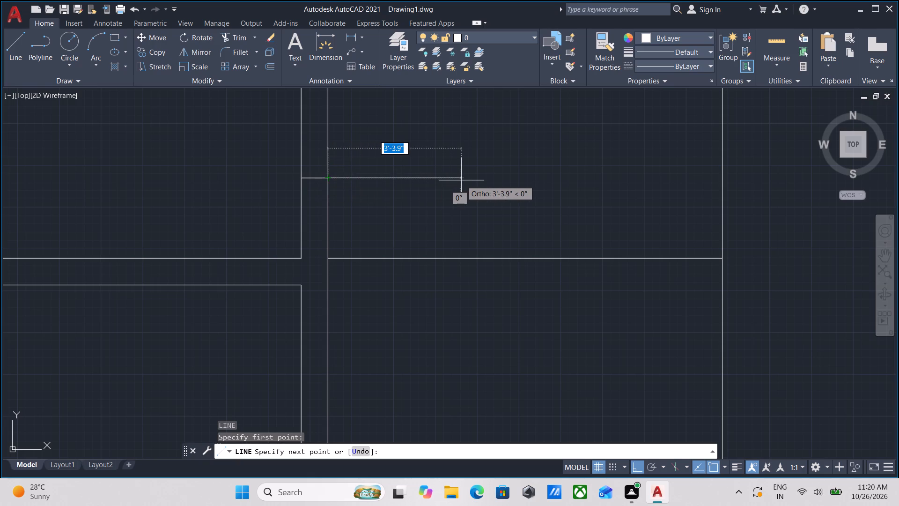
text(2')
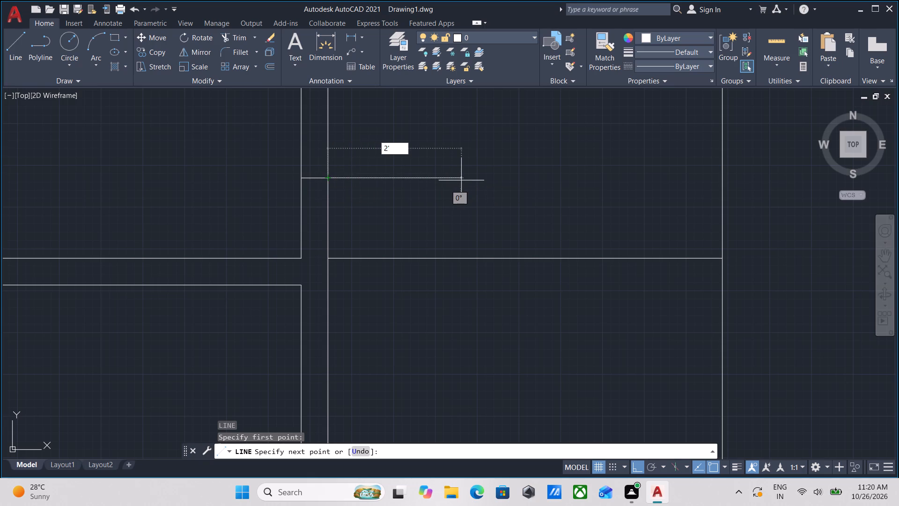
key(Return)
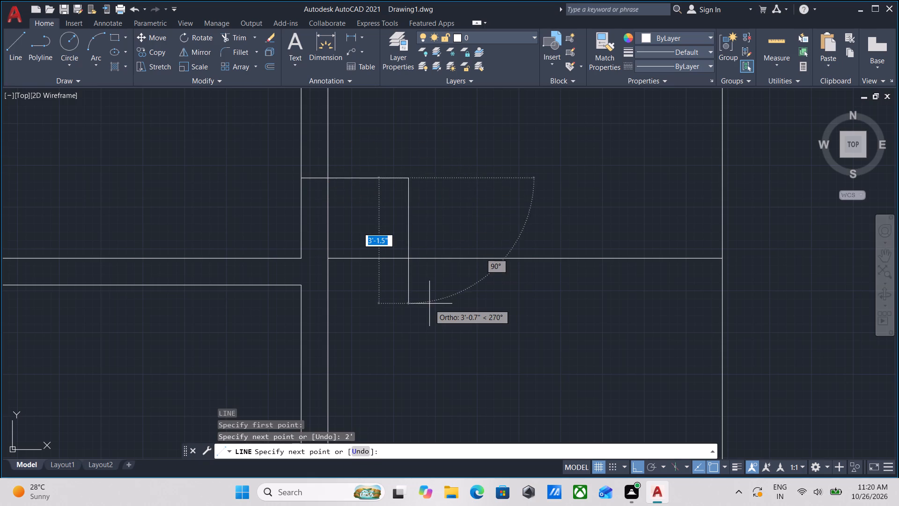
key(Escape)
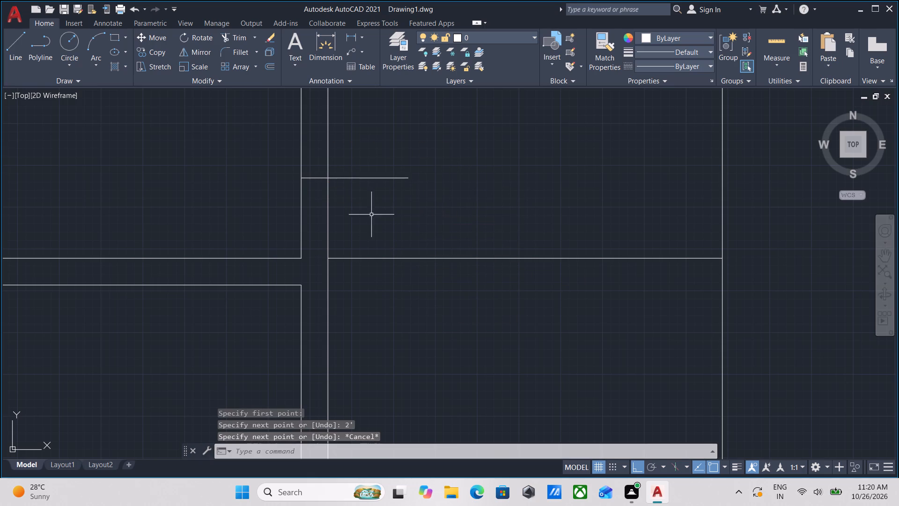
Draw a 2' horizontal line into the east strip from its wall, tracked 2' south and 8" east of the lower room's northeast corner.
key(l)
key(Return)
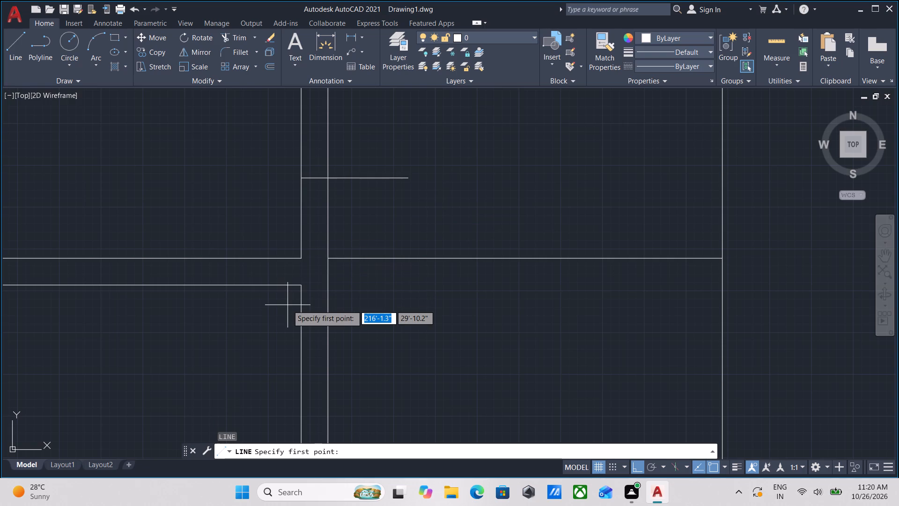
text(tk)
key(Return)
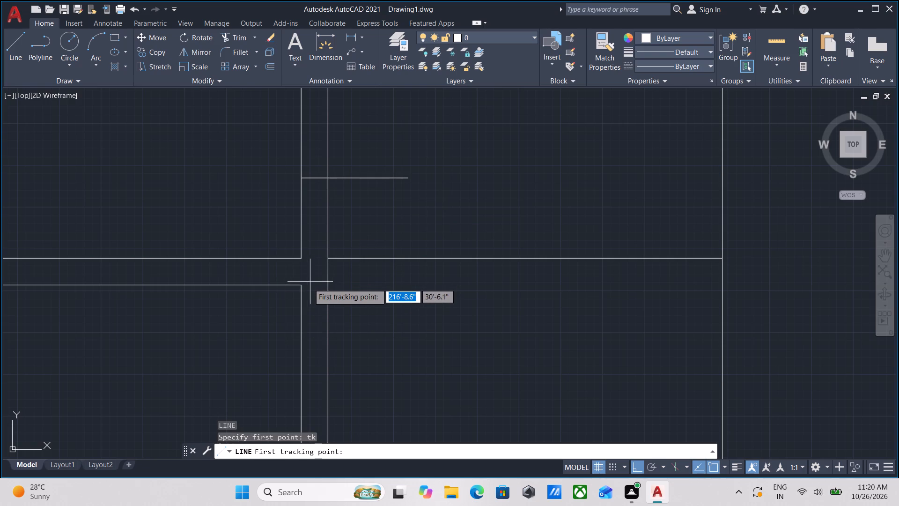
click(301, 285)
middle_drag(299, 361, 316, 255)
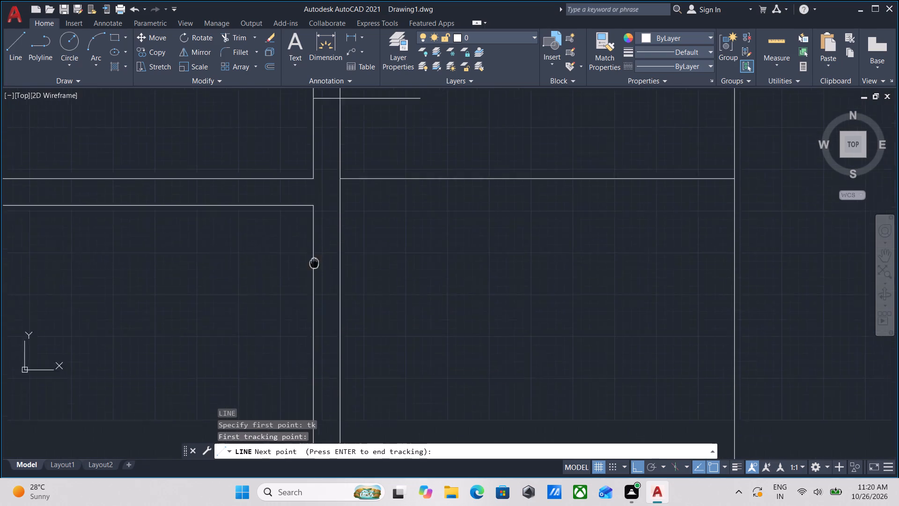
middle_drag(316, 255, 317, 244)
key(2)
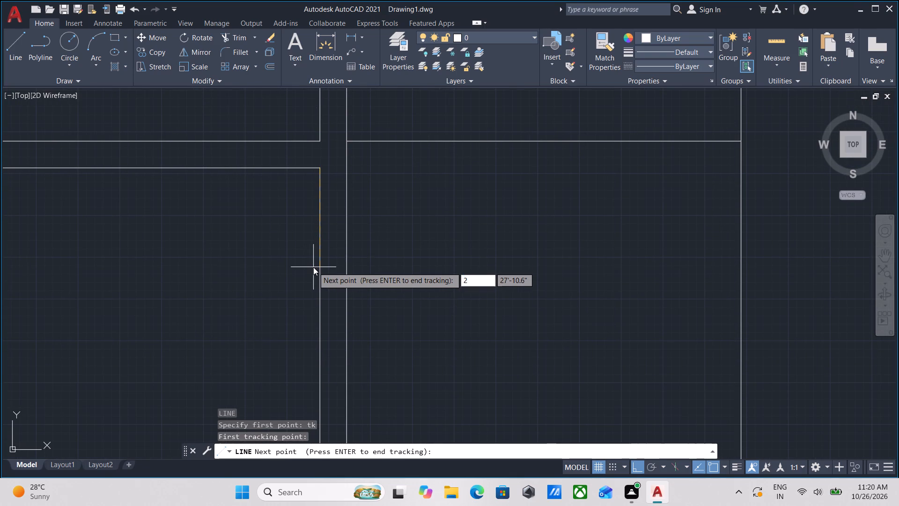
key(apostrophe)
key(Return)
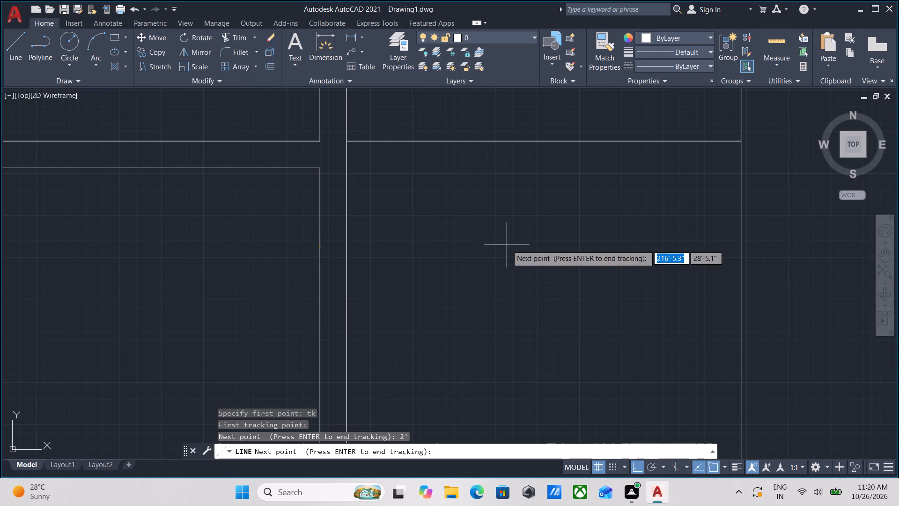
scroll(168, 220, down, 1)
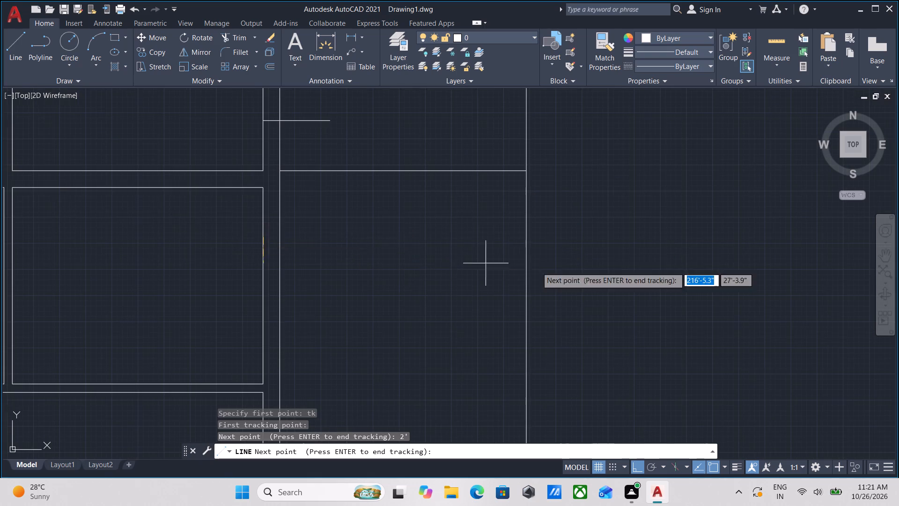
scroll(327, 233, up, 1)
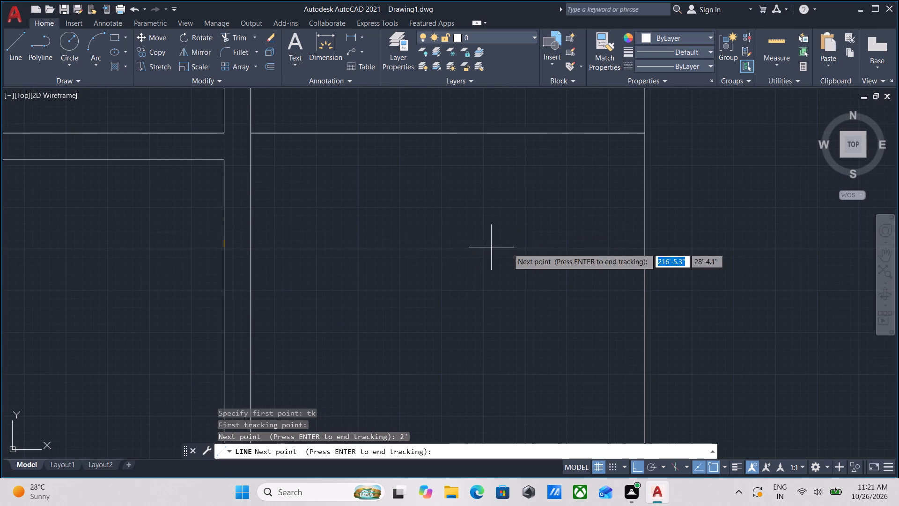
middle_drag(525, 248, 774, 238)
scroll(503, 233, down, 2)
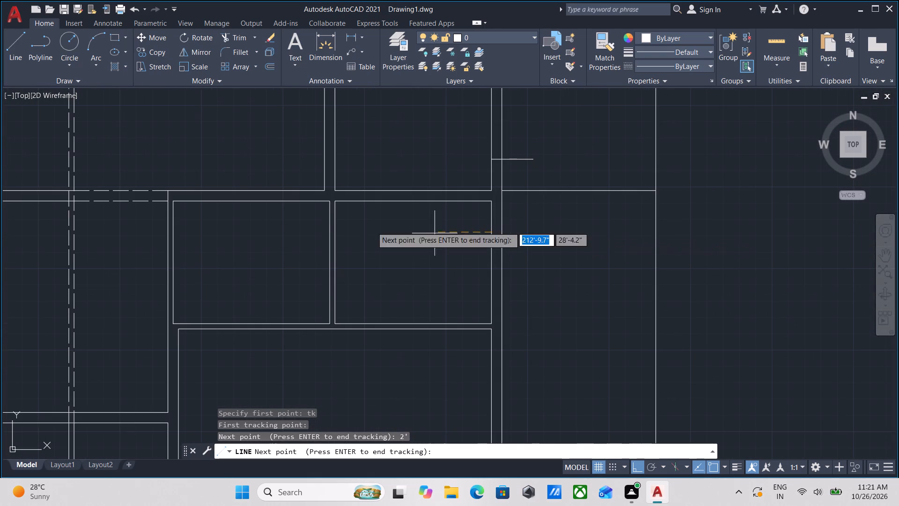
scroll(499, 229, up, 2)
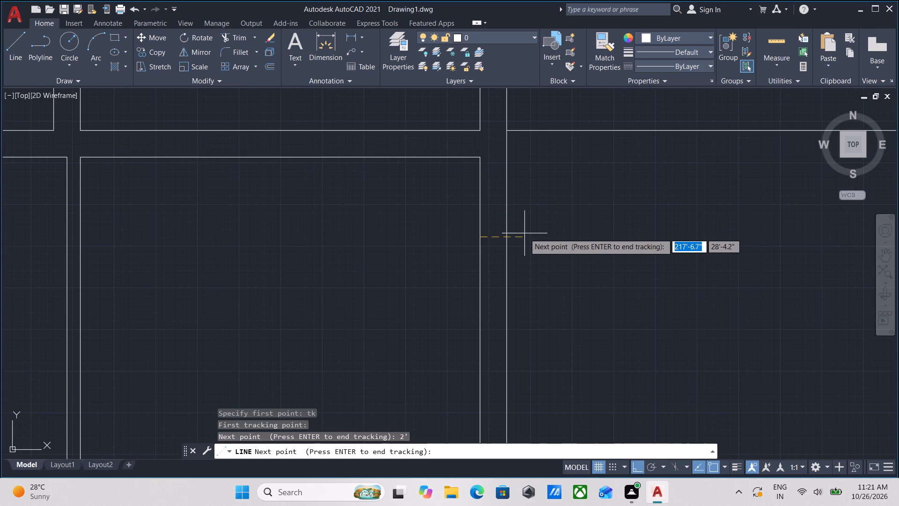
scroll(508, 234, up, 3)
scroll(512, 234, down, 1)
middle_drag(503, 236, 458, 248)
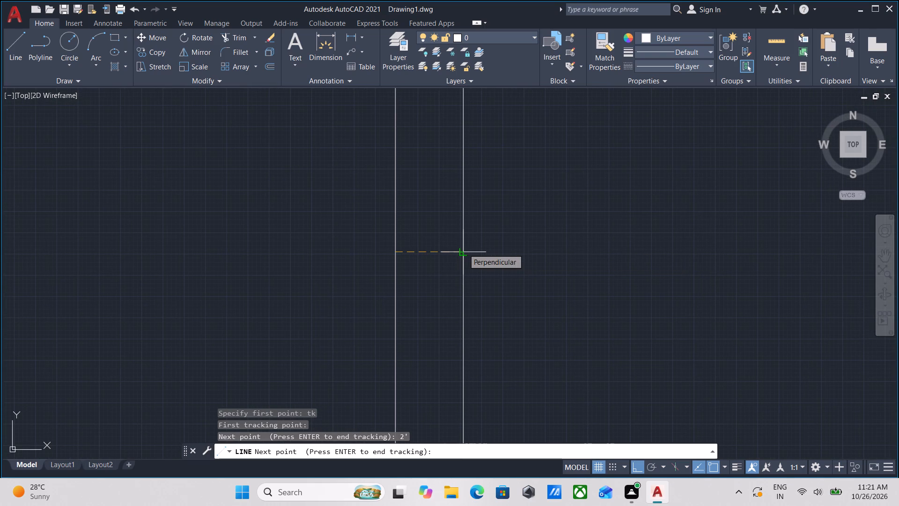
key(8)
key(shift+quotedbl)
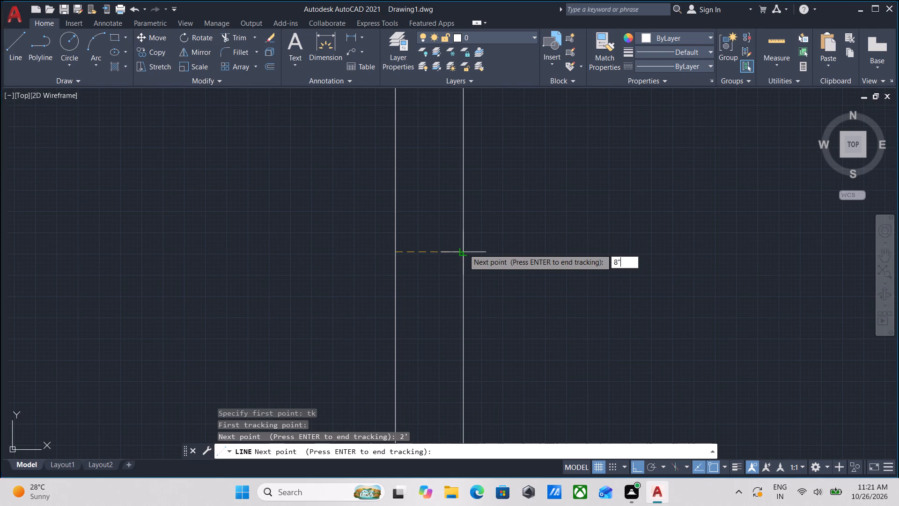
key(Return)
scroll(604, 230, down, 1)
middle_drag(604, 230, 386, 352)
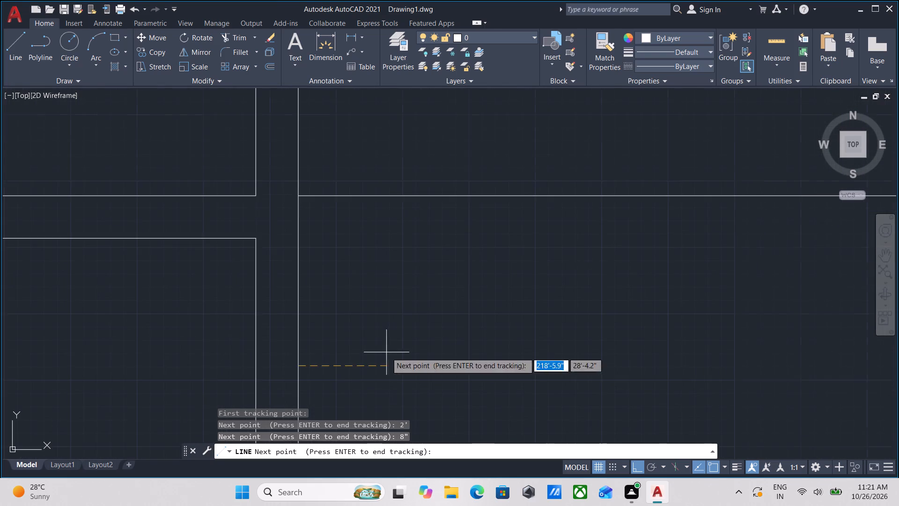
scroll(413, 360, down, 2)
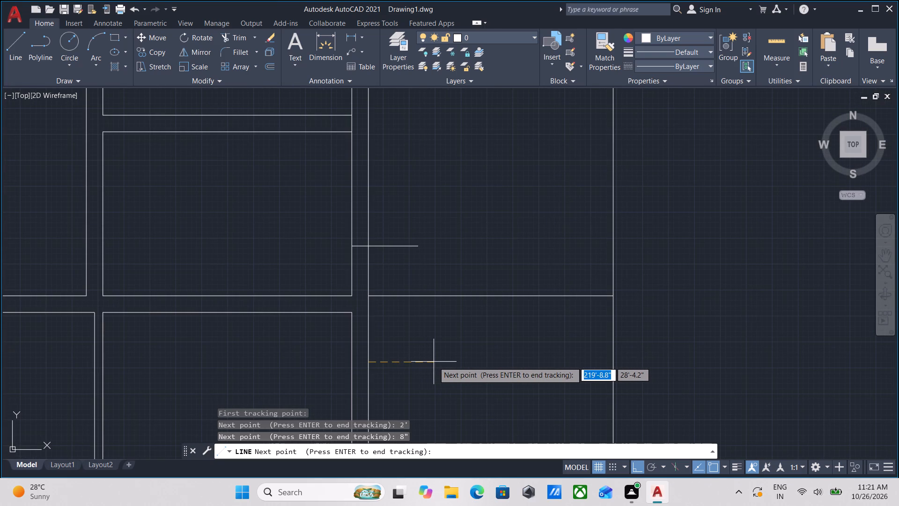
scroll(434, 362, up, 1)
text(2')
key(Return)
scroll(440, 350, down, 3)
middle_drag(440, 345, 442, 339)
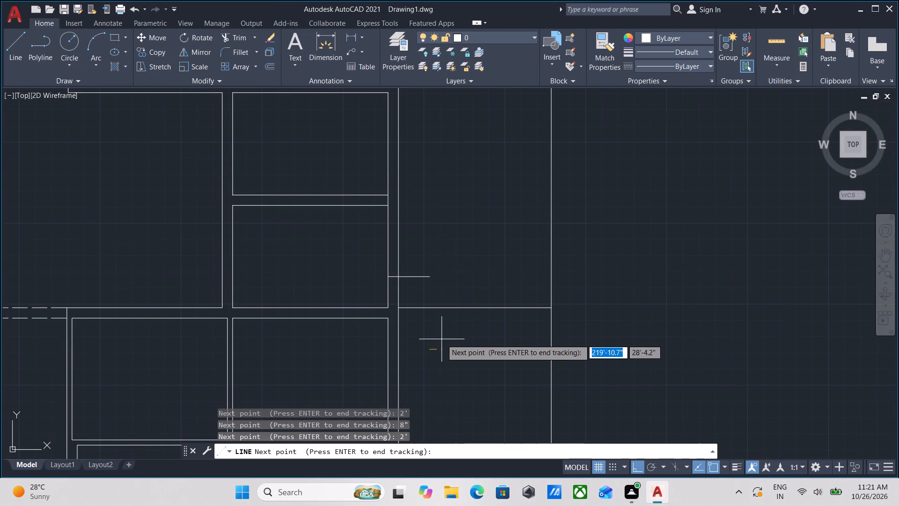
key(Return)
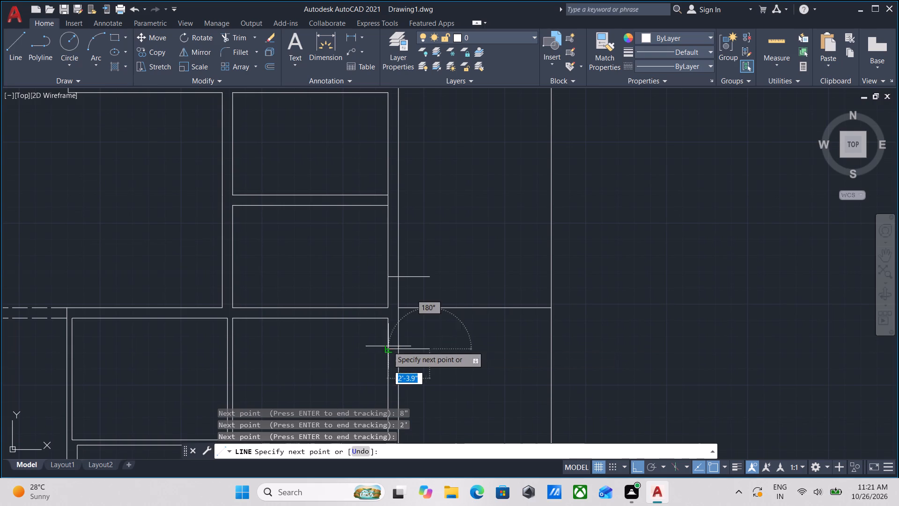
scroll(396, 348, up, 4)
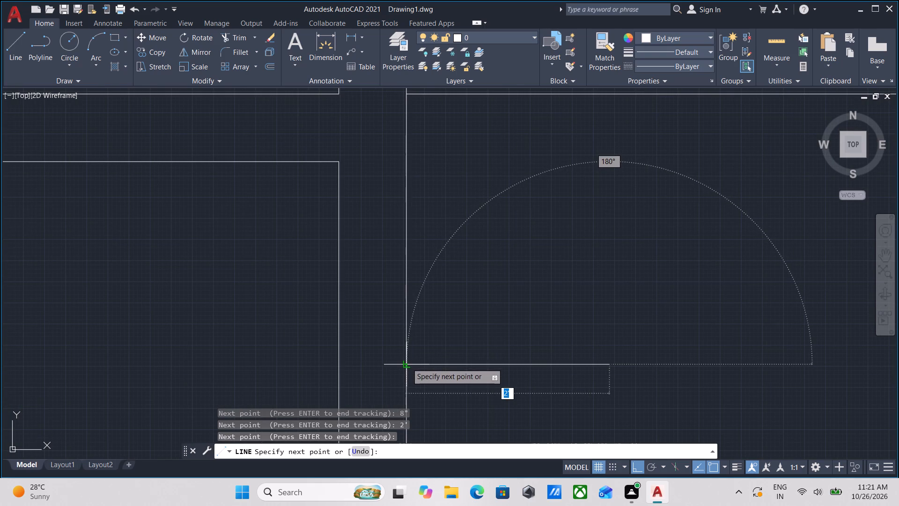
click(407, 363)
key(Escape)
Erase the short line crossing the double wall beside the east strip, north of the cross wall.
scroll(472, 310, down, 3)
middle_drag(472, 310, 443, 311)
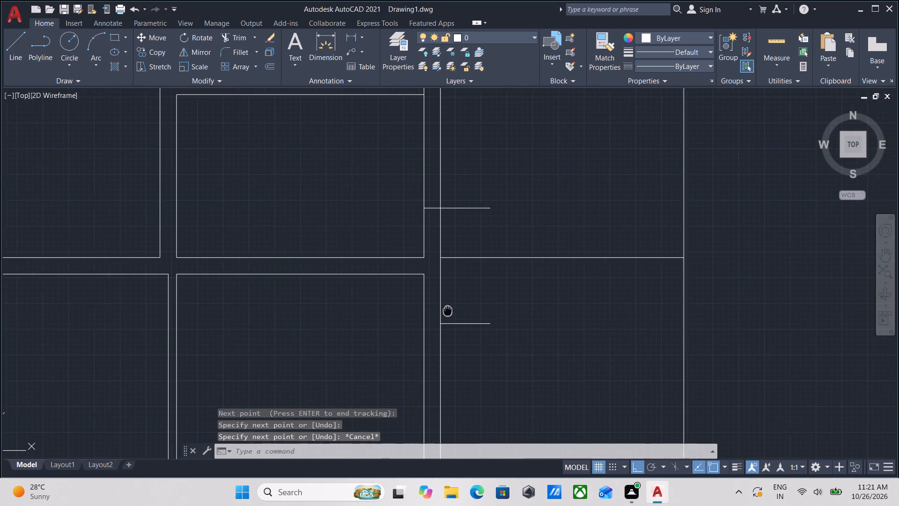
middle_drag(443, 311, 429, 309)
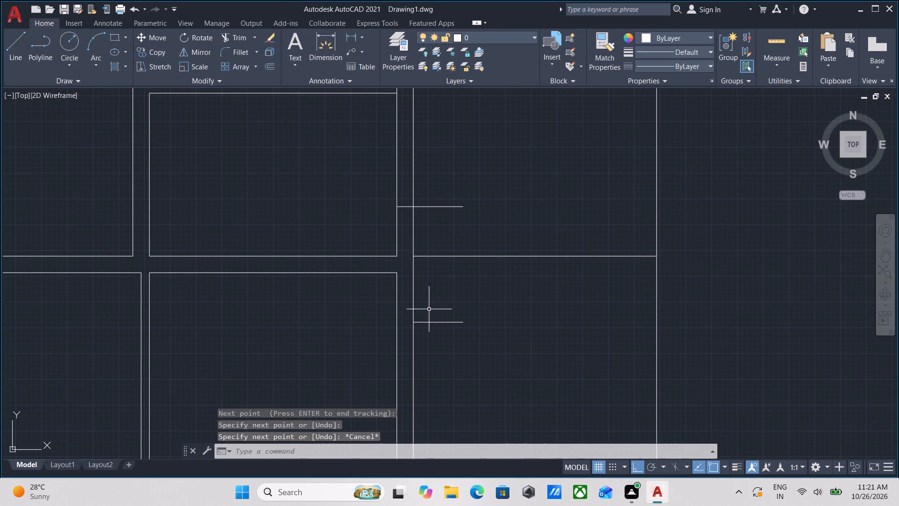
scroll(445, 297, down, 2)
middle_drag(445, 297, 446, 305)
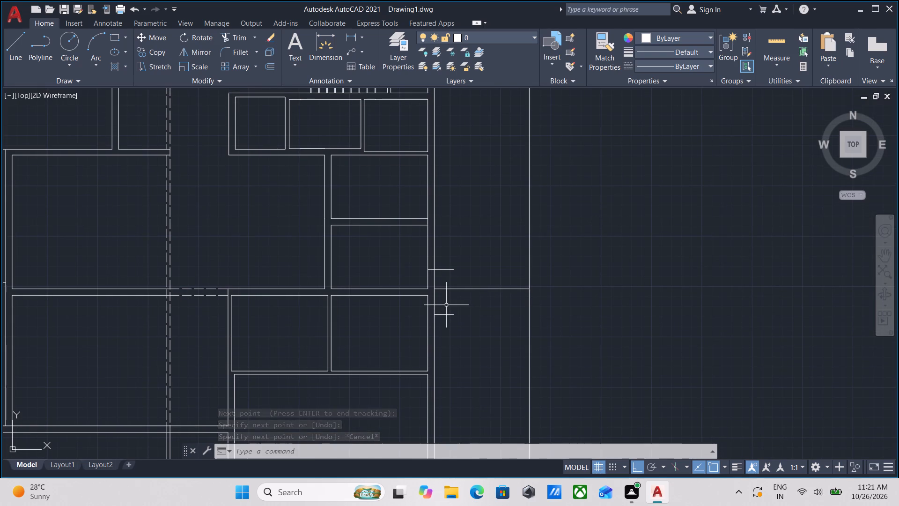
scroll(449, 252, up, 3)
scroll(446, 245, down, 2)
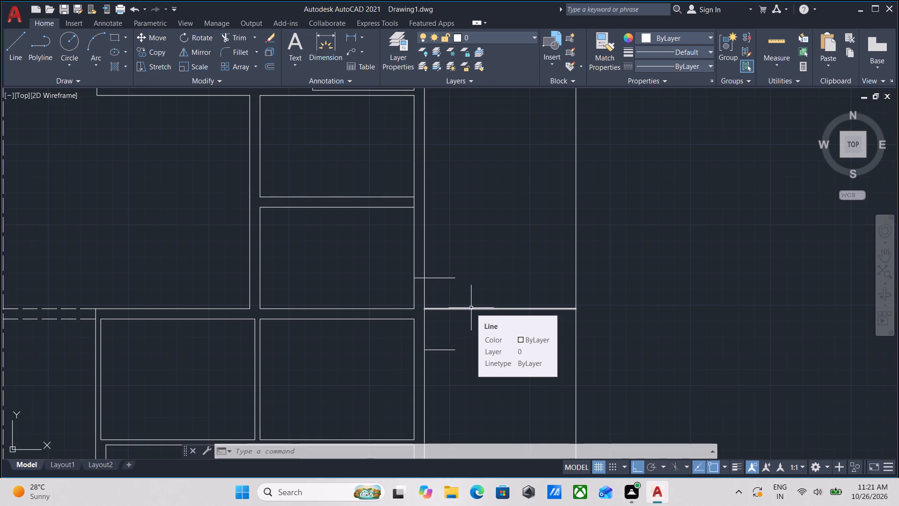
scroll(464, 304, up, 2)
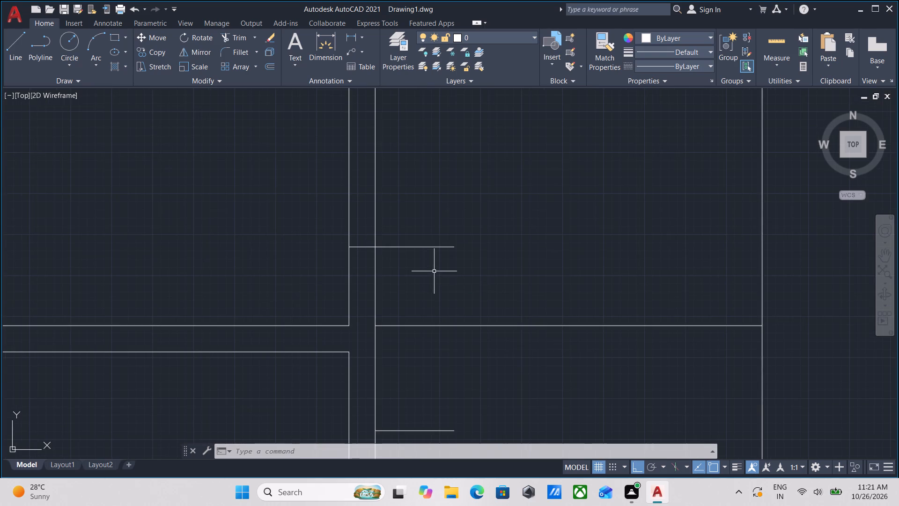
middle_drag(434, 271, 428, 288)
scroll(434, 271, down, 1)
scroll(416, 285, up, 2)
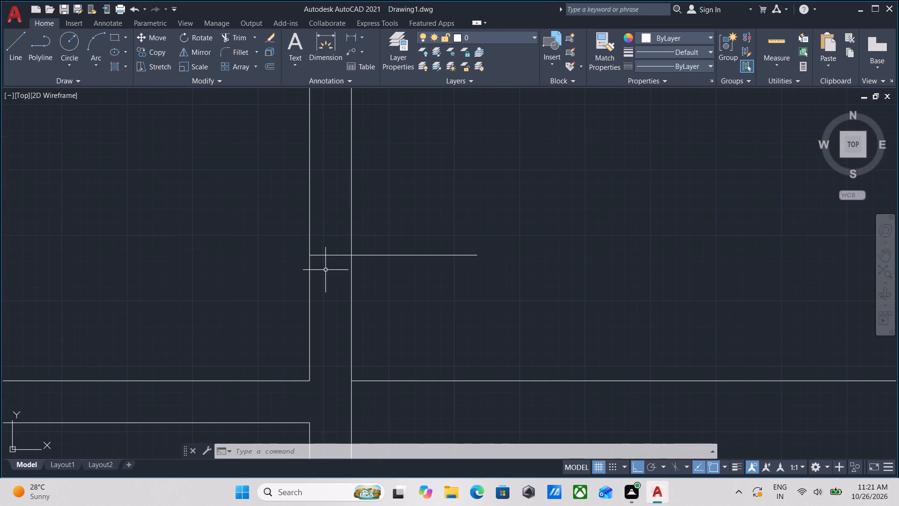
click(325, 270)
click(323, 246)
right_click(323, 246)
click(361, 264)
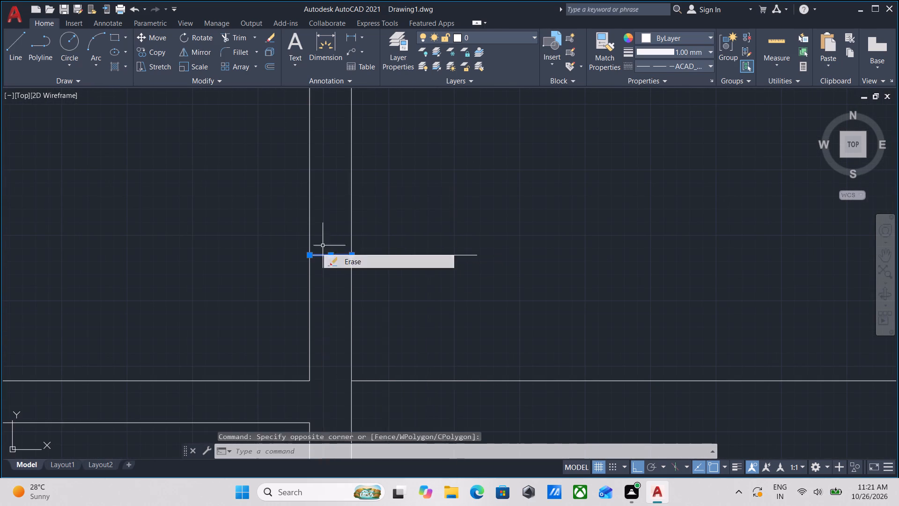
Erase the two 2' horizontal lines projecting into the east strip on either side of the cross wall.
middle_drag(352, 289, 374, 225)
scroll(301, 246, down, 1)
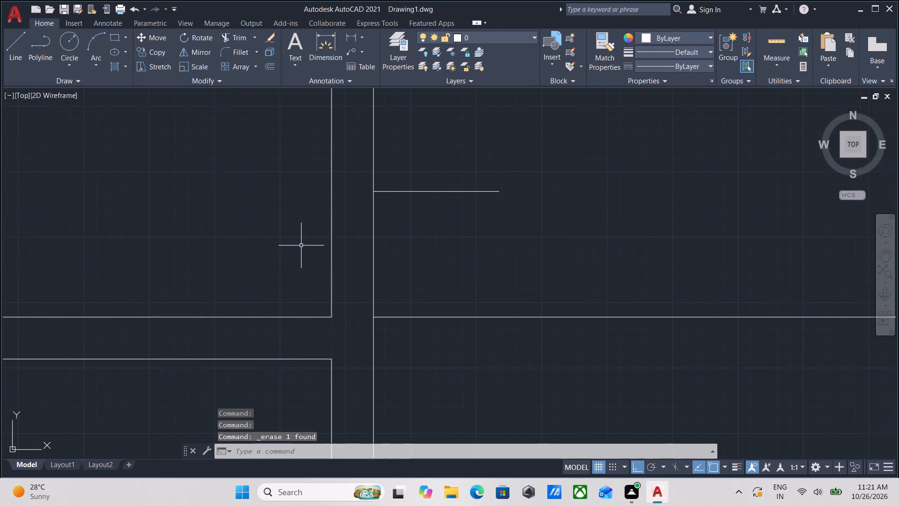
scroll(301, 246, down, 1)
scroll(281, 262, up, 2)
scroll(413, 211, down, 1)
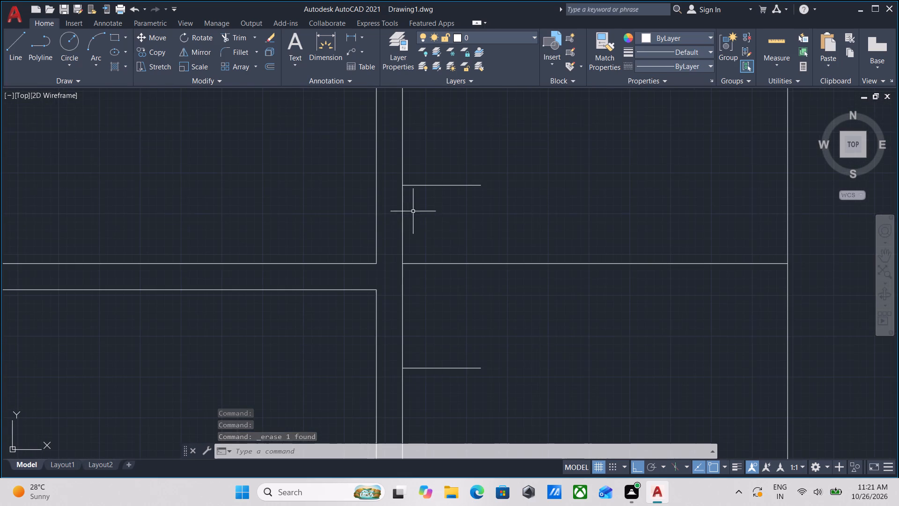
scroll(468, 270, down, 1)
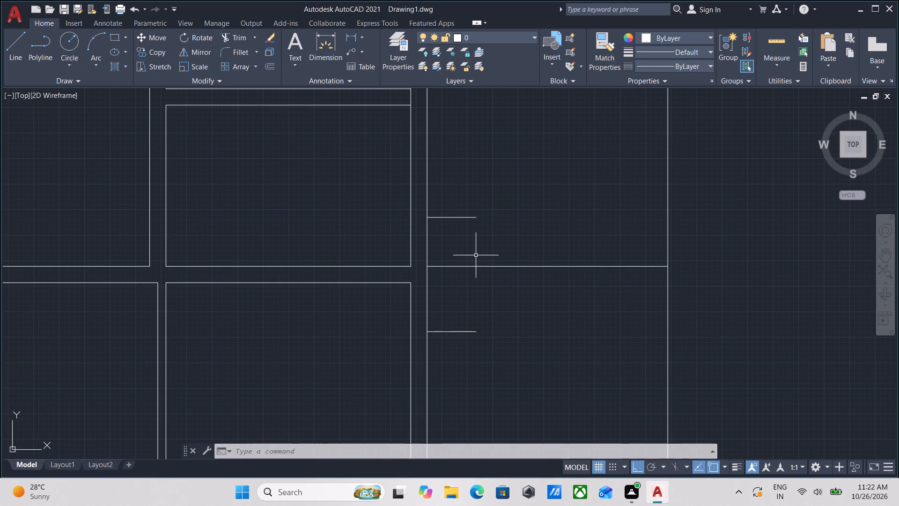
scroll(476, 255, down, 3)
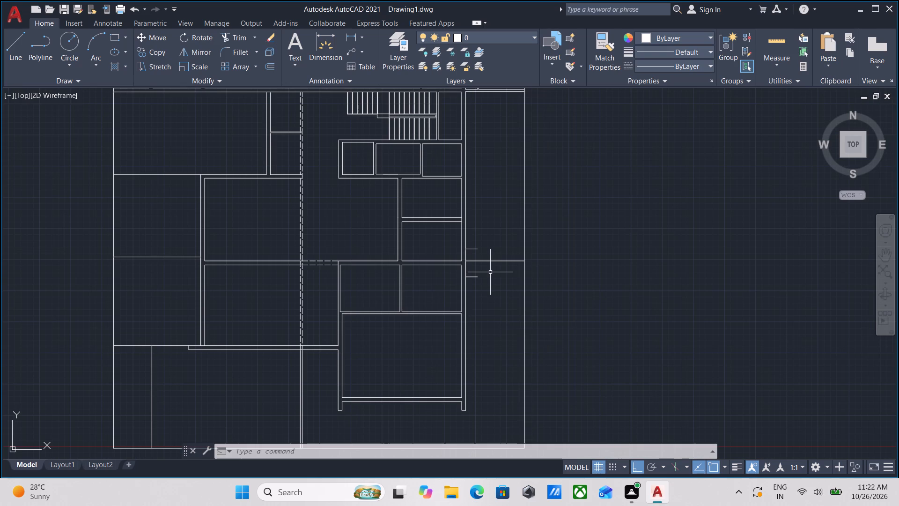
scroll(490, 272, up, 4)
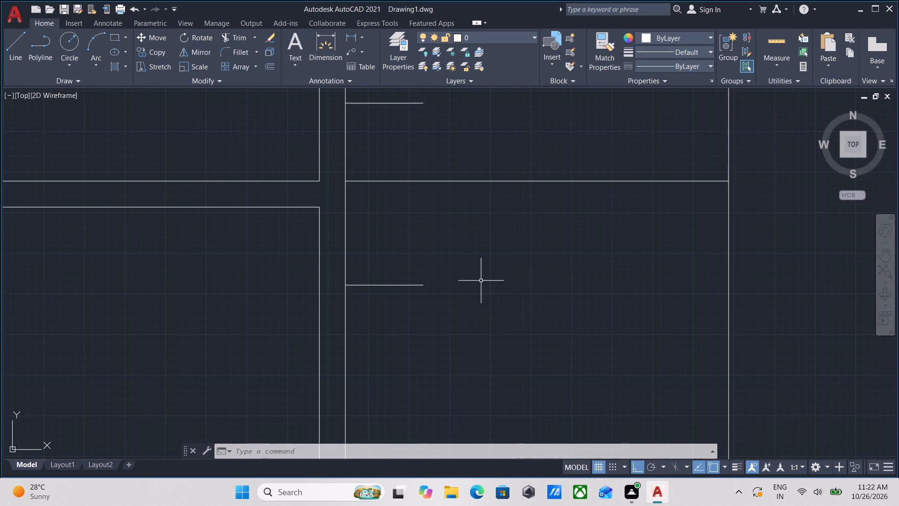
click(480, 288)
click(382, 267)
middle_drag(383, 254, 383, 340)
scroll(383, 340, up, 1)
scroll(379, 169, down, 1)
middle_drag(379, 169, 376, 280)
drag(376, 280, 376, 275)
click(358, 192)
right_click(358, 192)
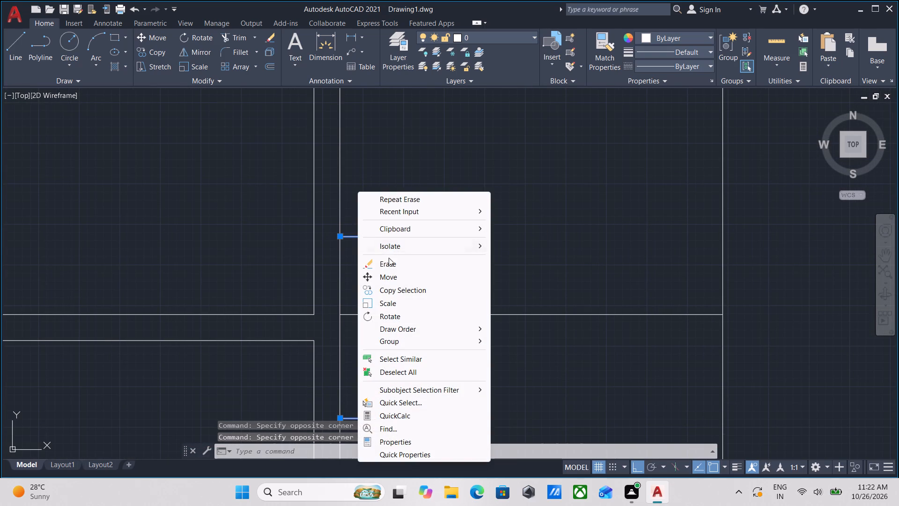
click(390, 267)
Draw a short horizontal line across the double wall, tracked 2' north from the southeast corner of the small room south of the staircase.
scroll(392, 216, down, 2)
middle_drag(392, 216, 373, 328)
middle_drag(364, 243, 368, 290)
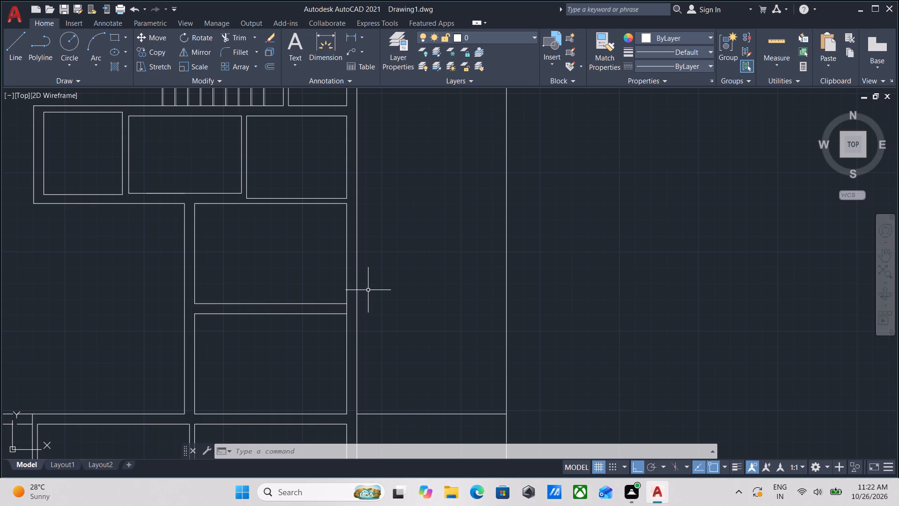
middle_drag(380, 207, 373, 286)
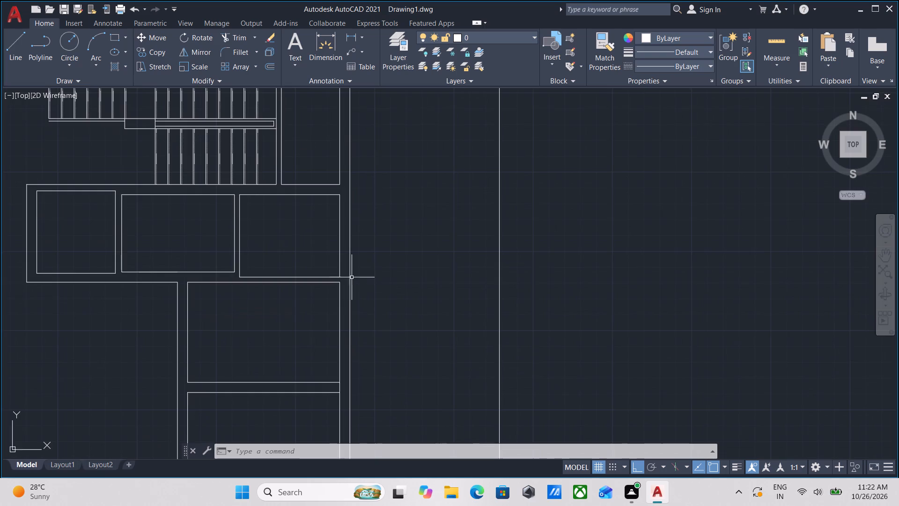
scroll(338, 272, up, 3)
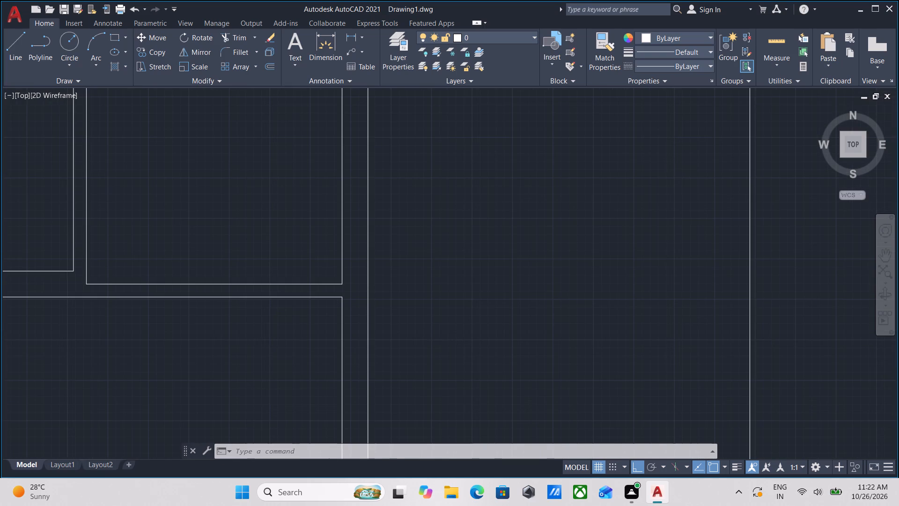
key(l)
key(Return)
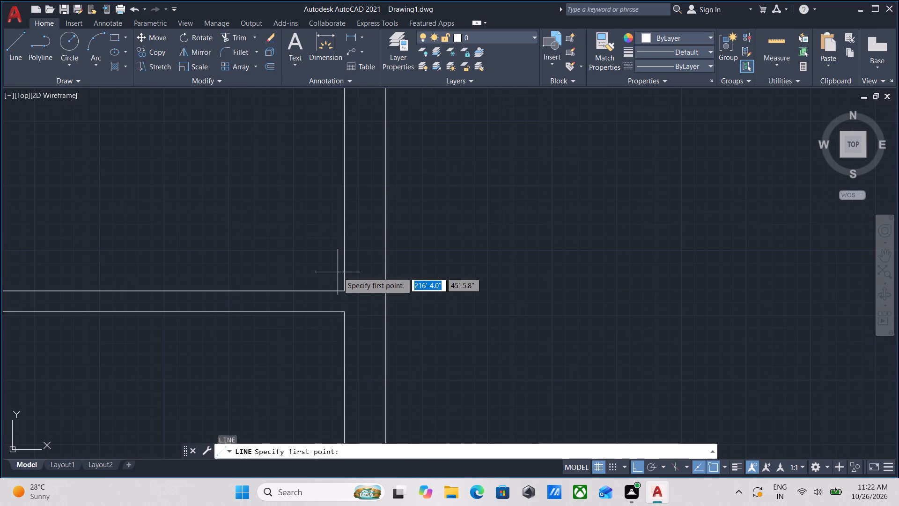
text(tk)
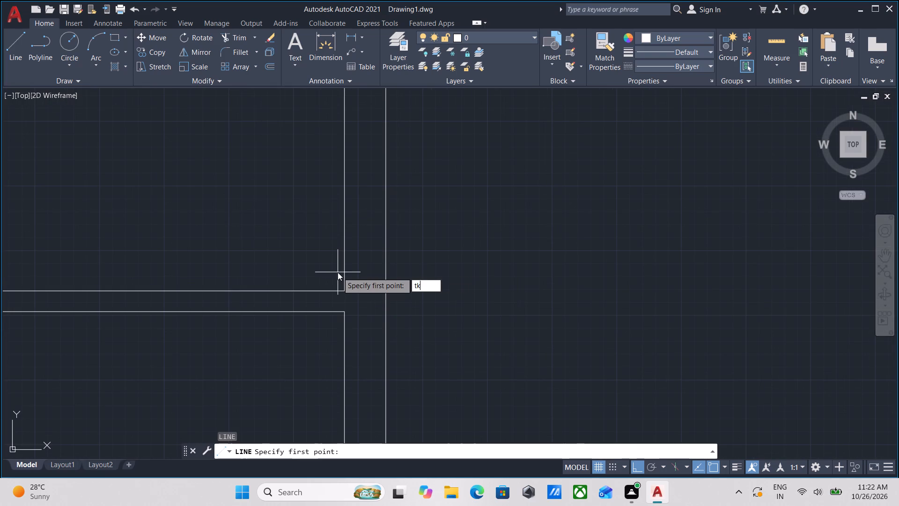
key(Return)
scroll(345, 285, up, 2)
click(343, 301)
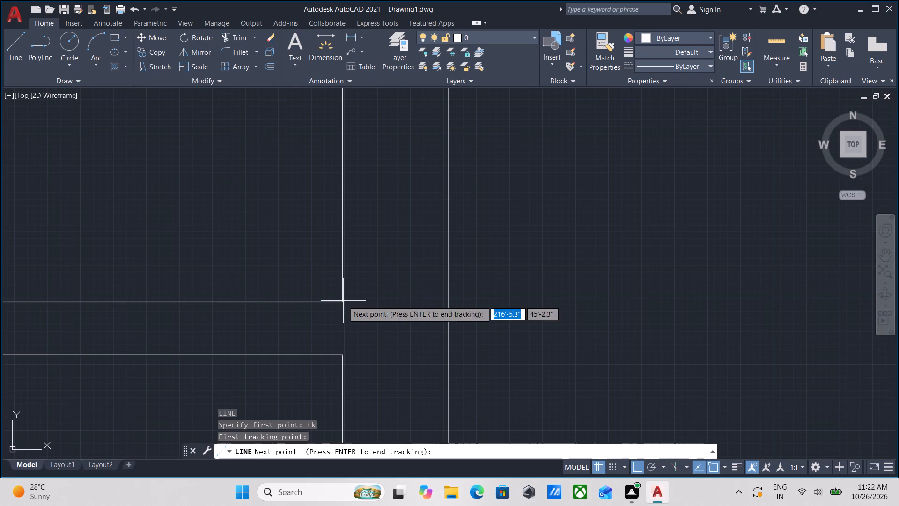
scroll(347, 141, down, 1)
middle_drag(347, 141, 352, 225)
text(2')
key(Return)
middle_drag(403, 187, 383, 319)
key(Return)
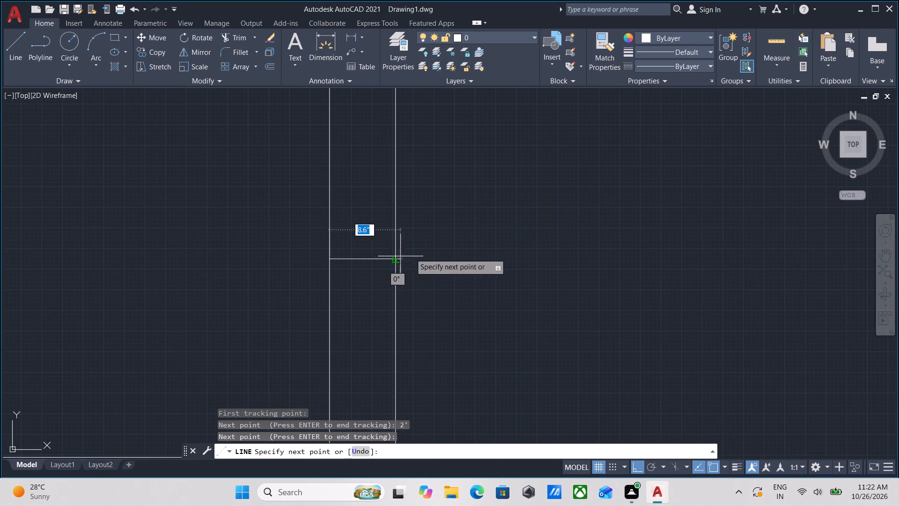
click(396, 259)
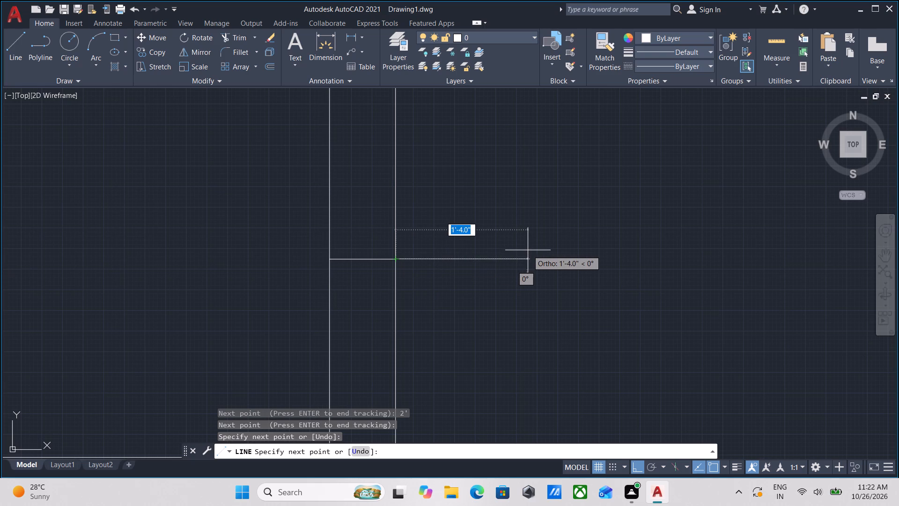
Continue the line 2' eastward into the strip from the east end of the short line across the wall.
text(2')
key(Return)
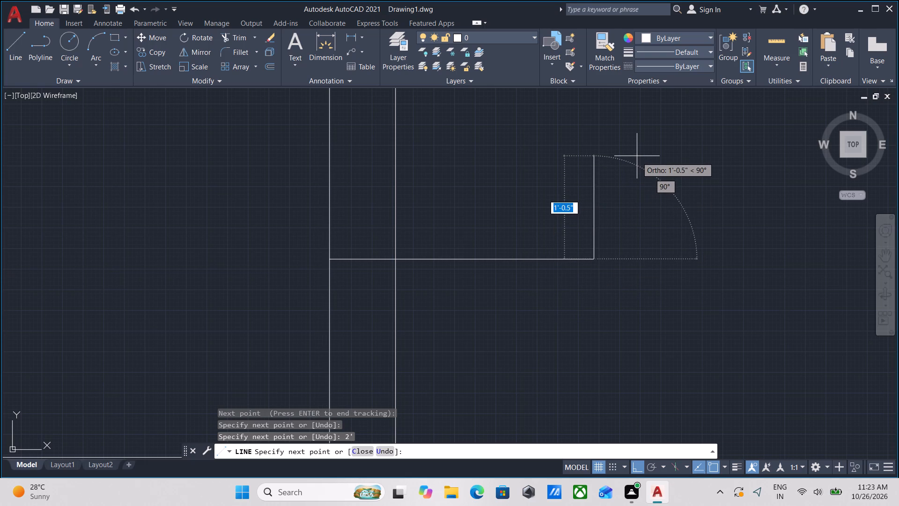
scroll(635, 218, down, 2)
middle_drag(633, 215, 591, 129)
key(Escape)
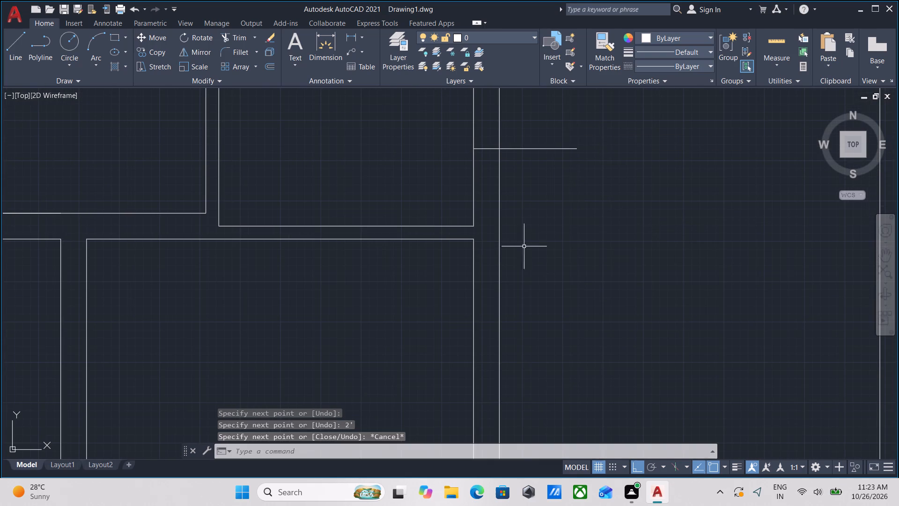
Draw a 2' horizontal line eastward into the strip, tracked 2' south and 8" east from the northeast corner of the room below.
scroll(458, 230, up, 2)
key(l)
key(Return)
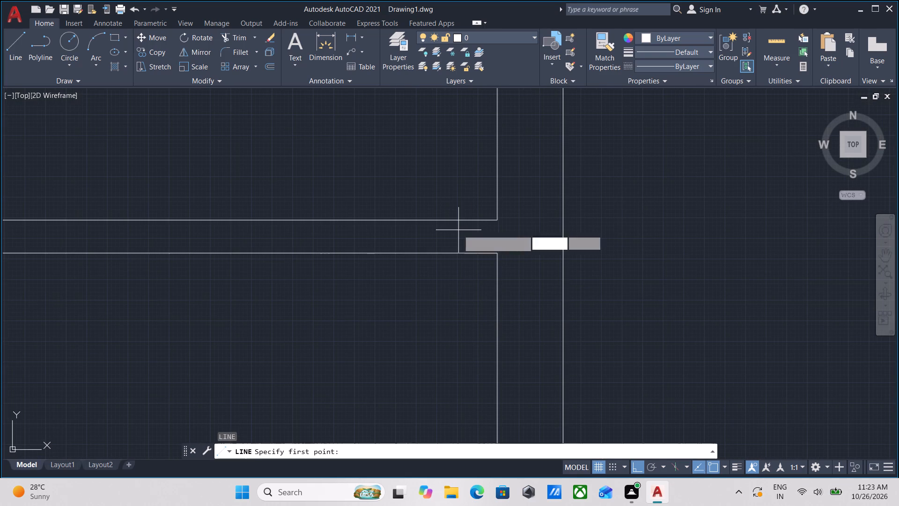
text(tk)
key(Return)
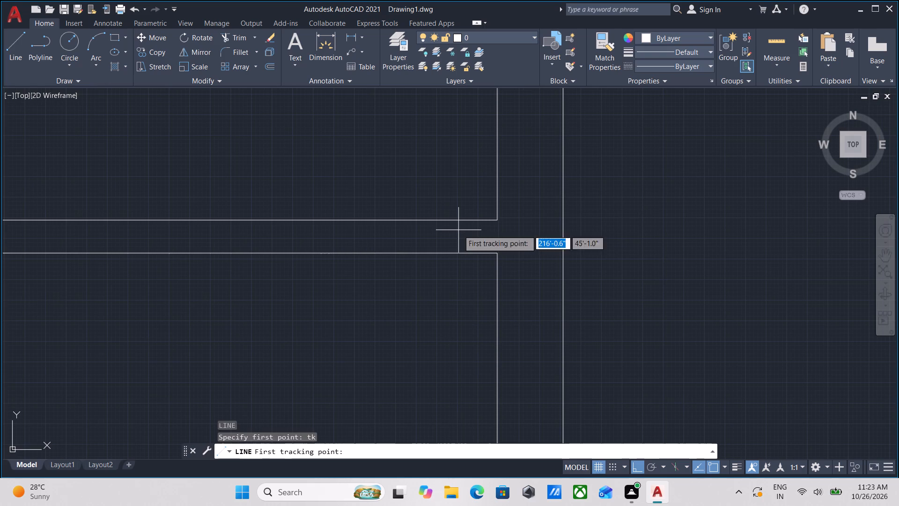
click(495, 251)
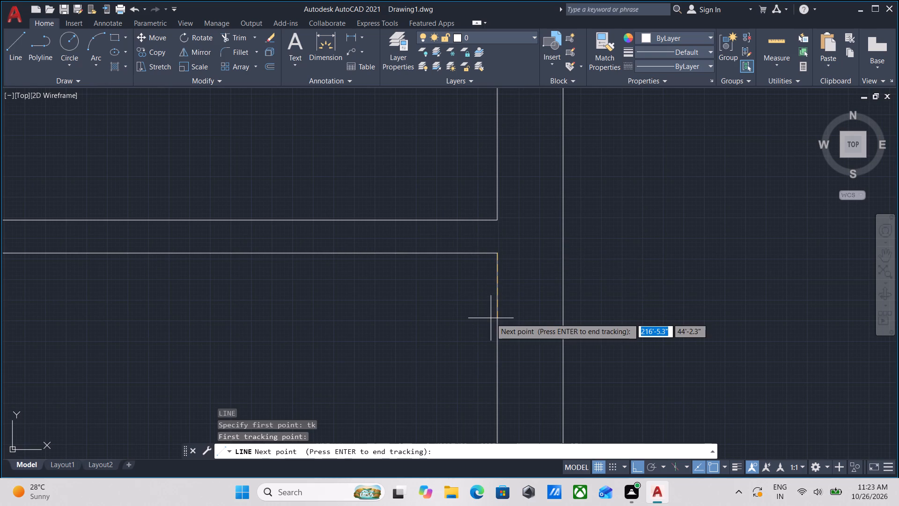
scroll(491, 318, down, 1)
middle_drag(491, 318, 466, 207)
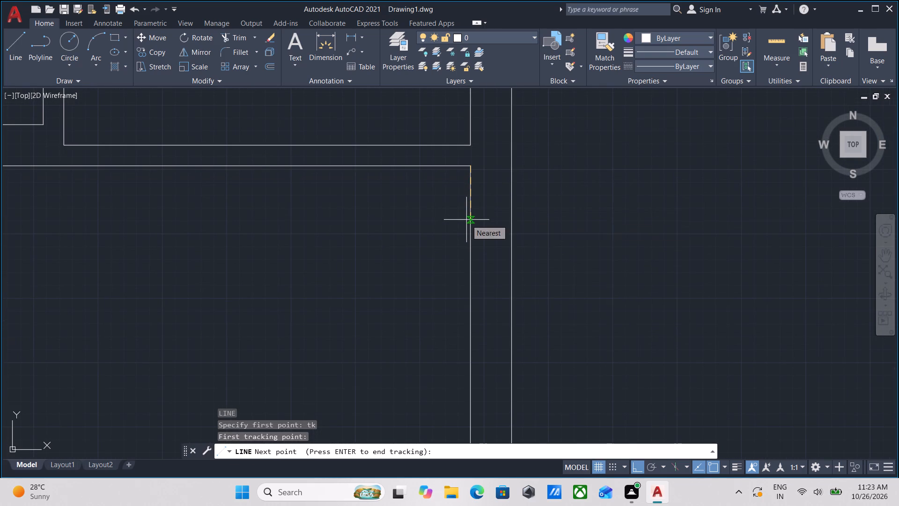
text(2')
key(Return)
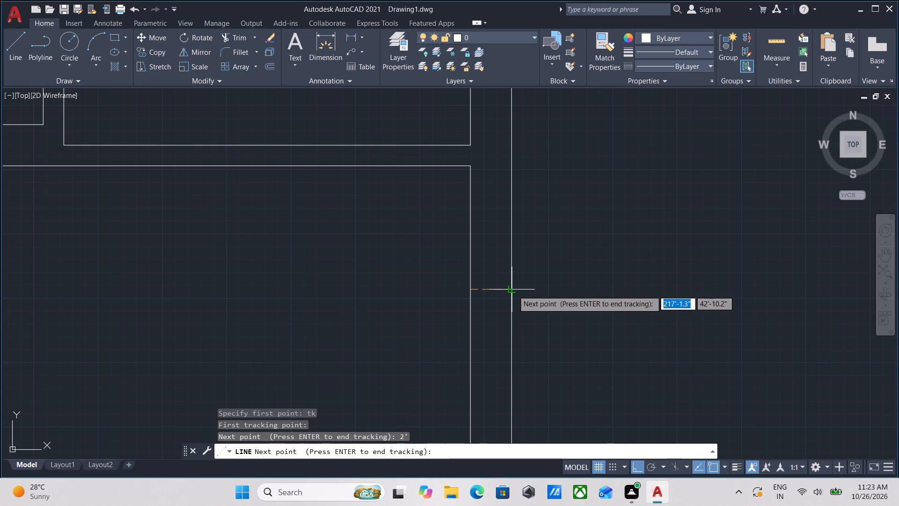
key(8)
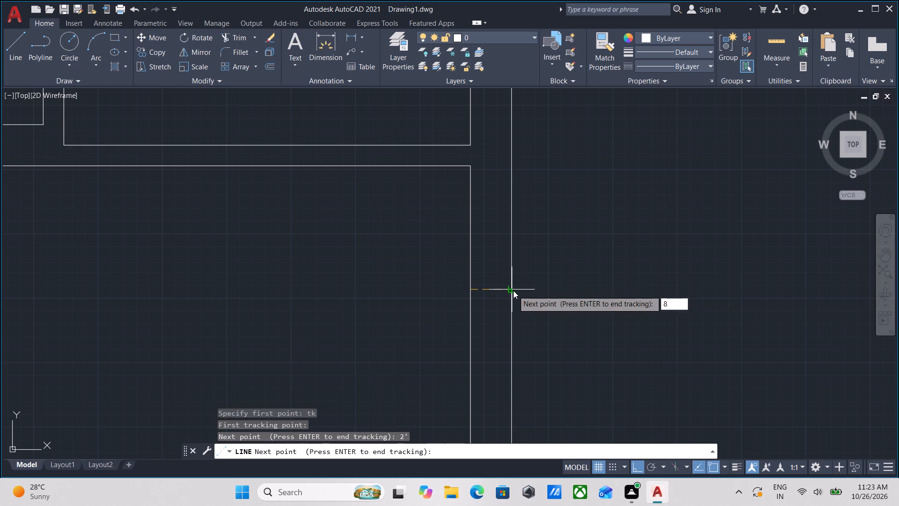
key(shift+quotedbl)
key(Return)
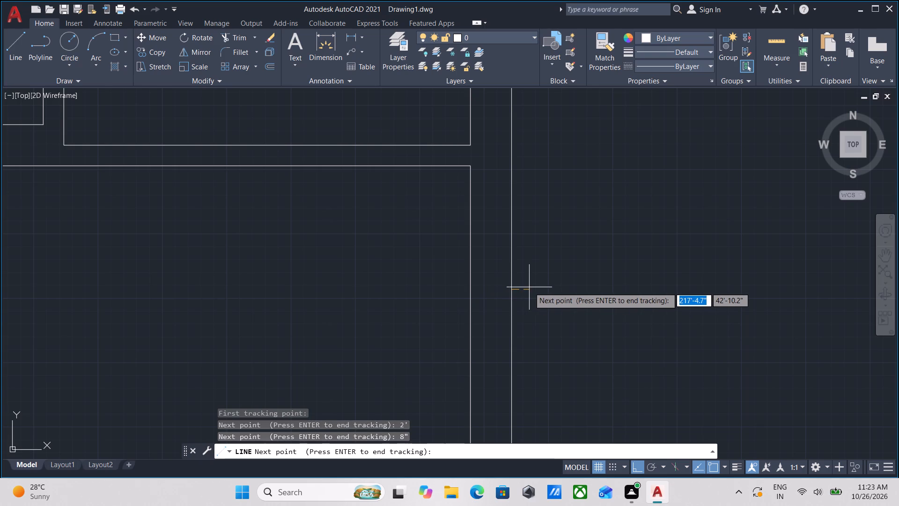
key(Return)
scroll(657, 272, down, 1)
middle_drag(657, 272, 463, 273)
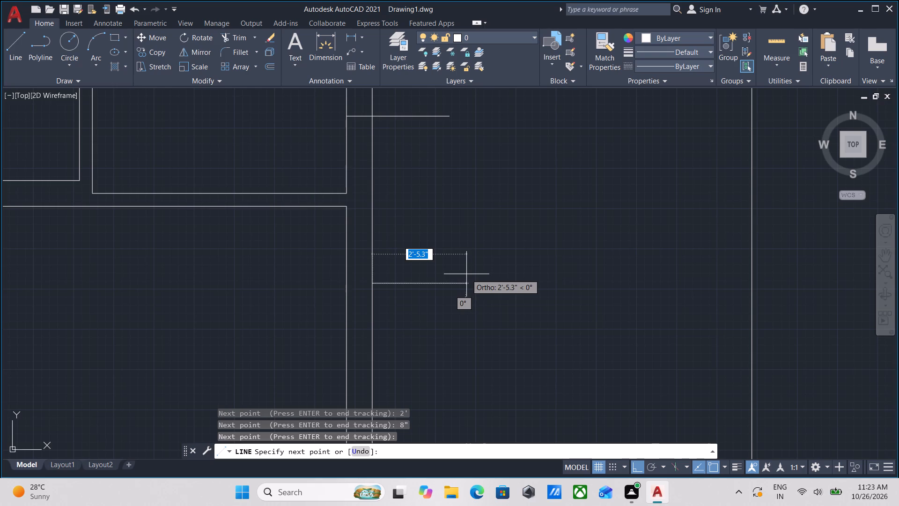
key(2)
key(apostrophe)
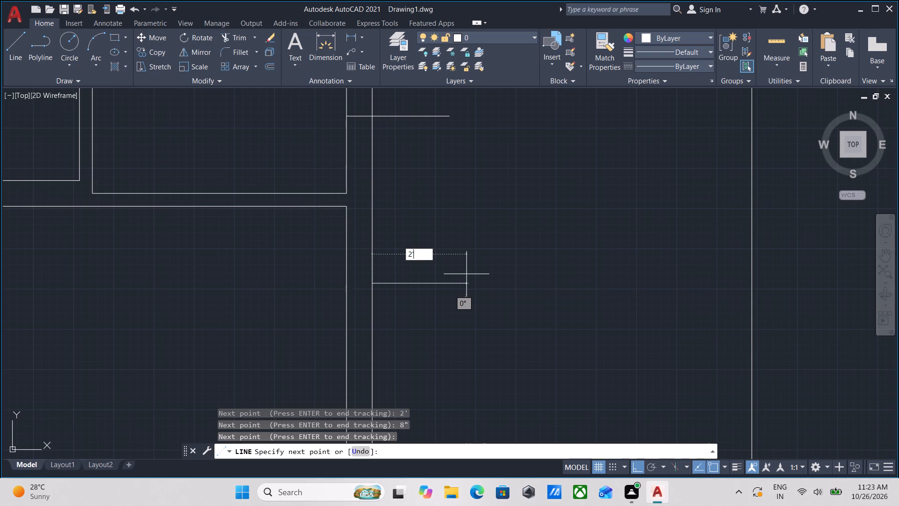
key(Return)
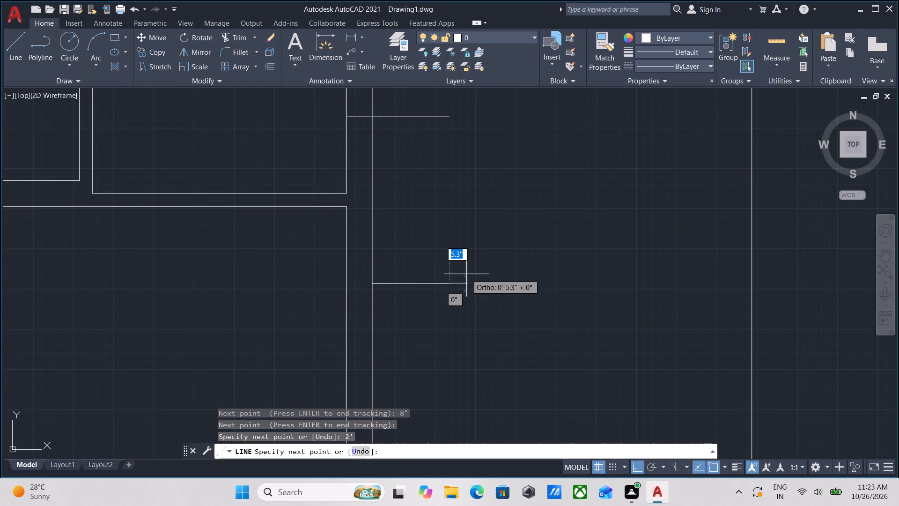
key(Escape)
Erase the short line crossing the double wall at the upper 2' line.
scroll(444, 197, down, 3)
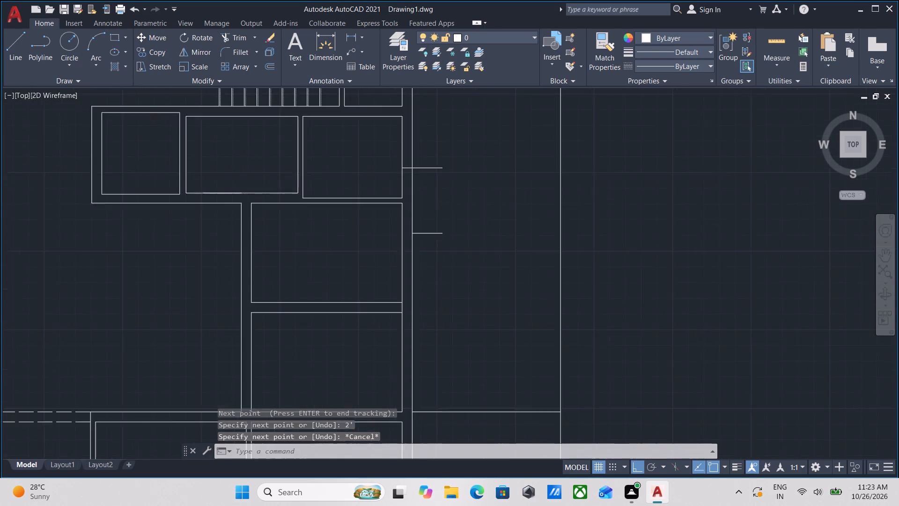
middle_drag(428, 208, 401, 256)
scroll(391, 236, up, 6)
click(347, 206)
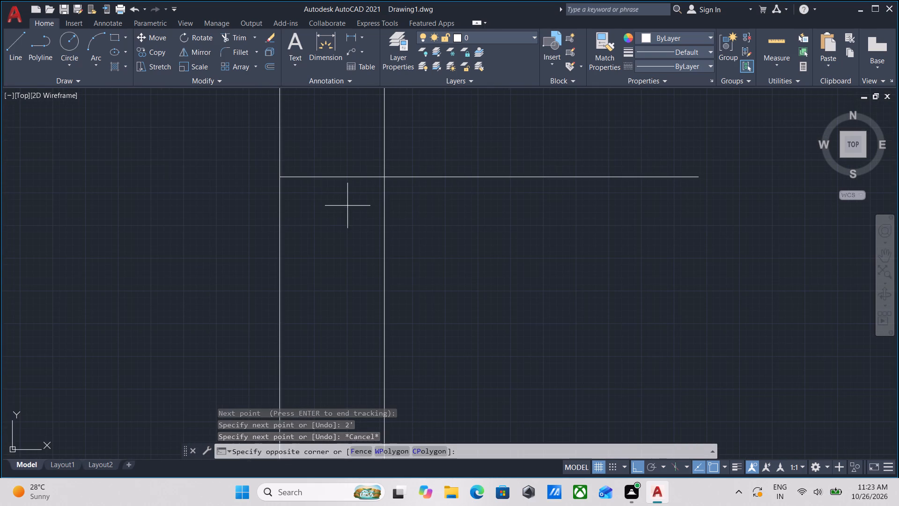
click(318, 144)
right_click(318, 144)
click(360, 210)
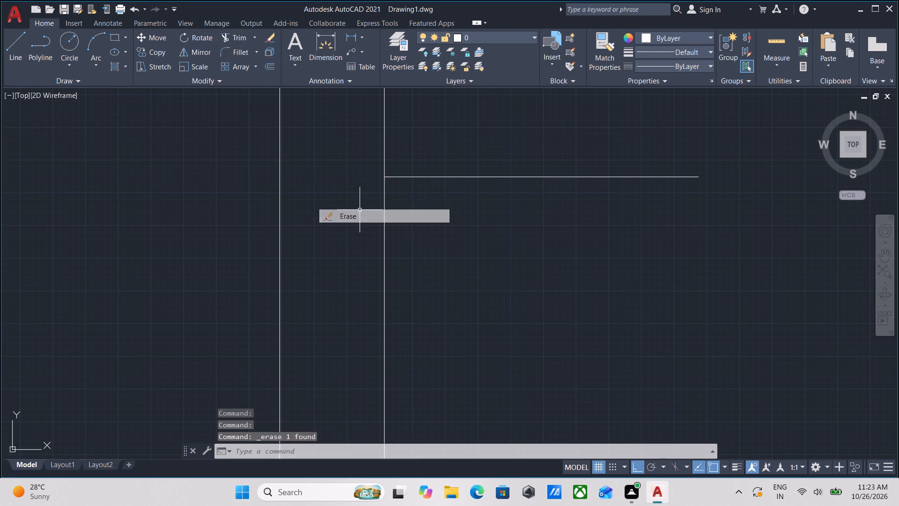
Offset the lower 2' horizontal line in the east strip 2" to the south.
scroll(447, 162, down, 3)
middle_drag(447, 162, 419, 154)
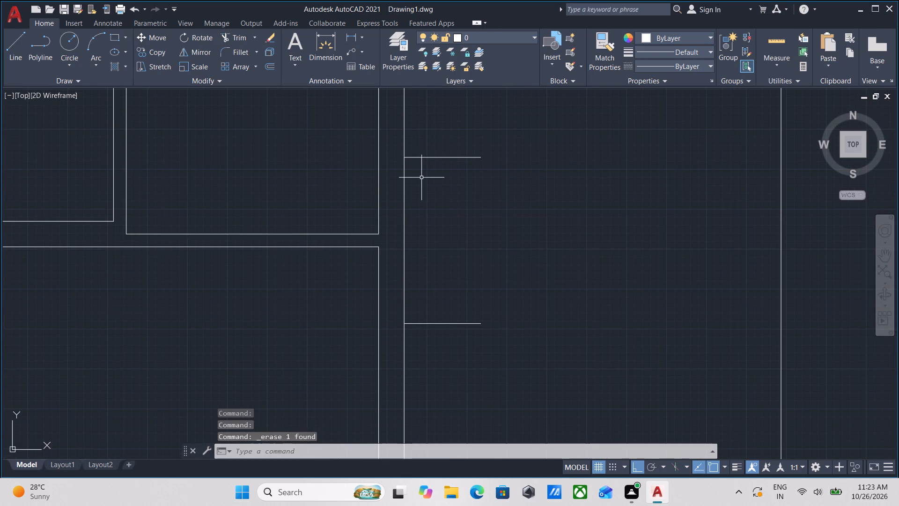
middle_drag(434, 268, 460, 199)
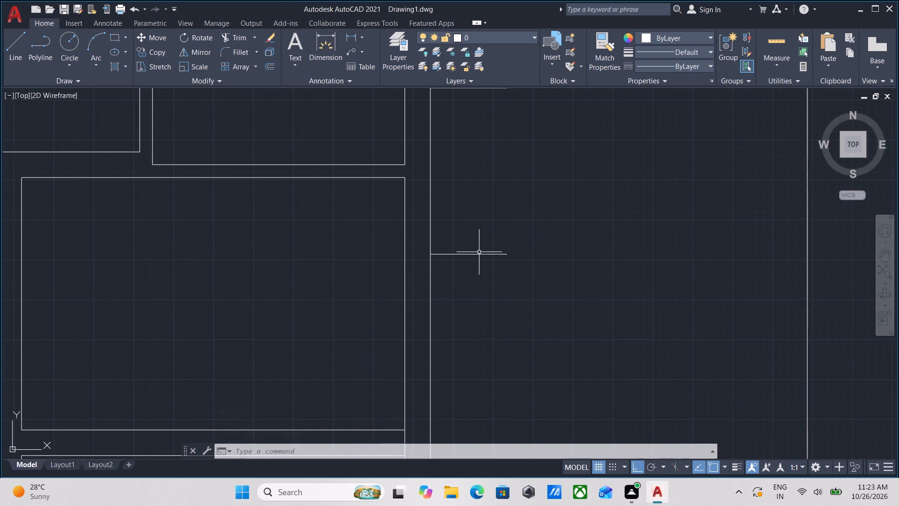
click(481, 277)
click(455, 212)
middle_drag(455, 212, 456, 227)
key(o)
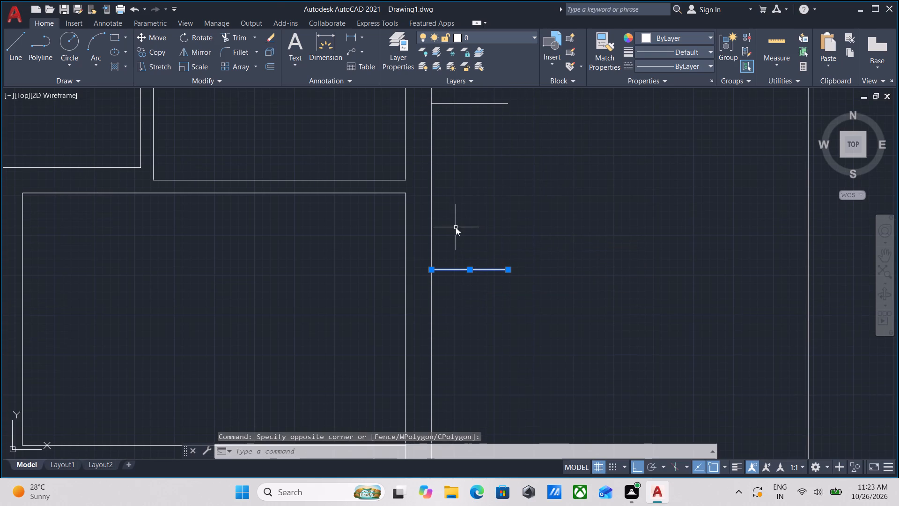
key(Return)
click(472, 270)
click(466, 293)
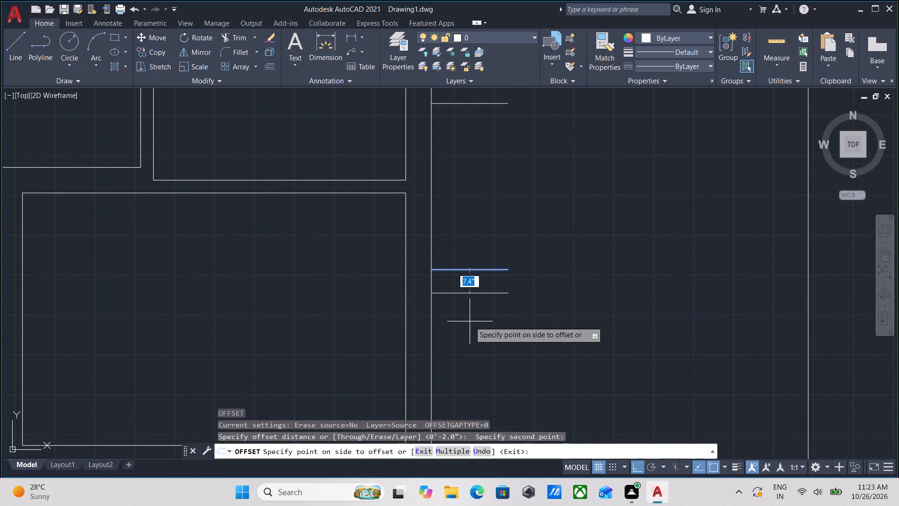
key(2)
key(shift+quotedbl)
key(Return)
Offset the upper 2' horizontal line in the east strip 2" to the north.
scroll(479, 83, down, 1)
middle_drag(477, 98, 473, 202)
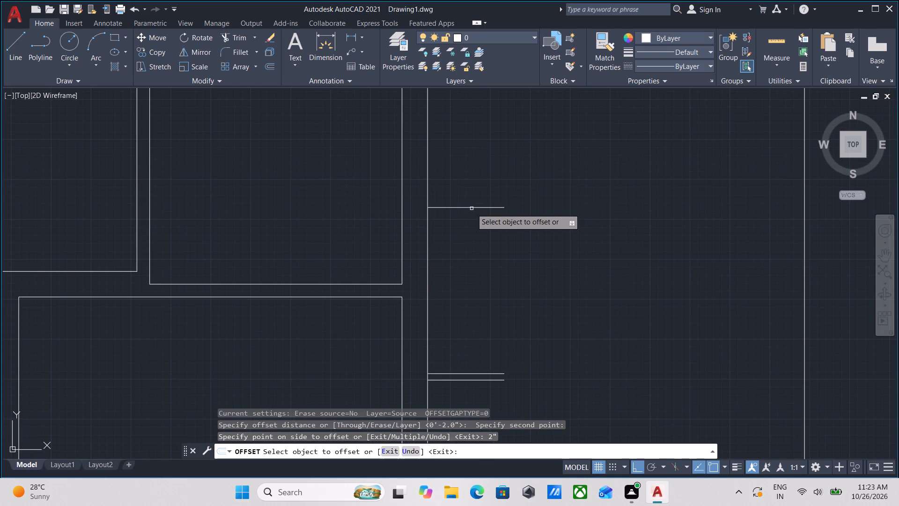
click(472, 208)
key(2)
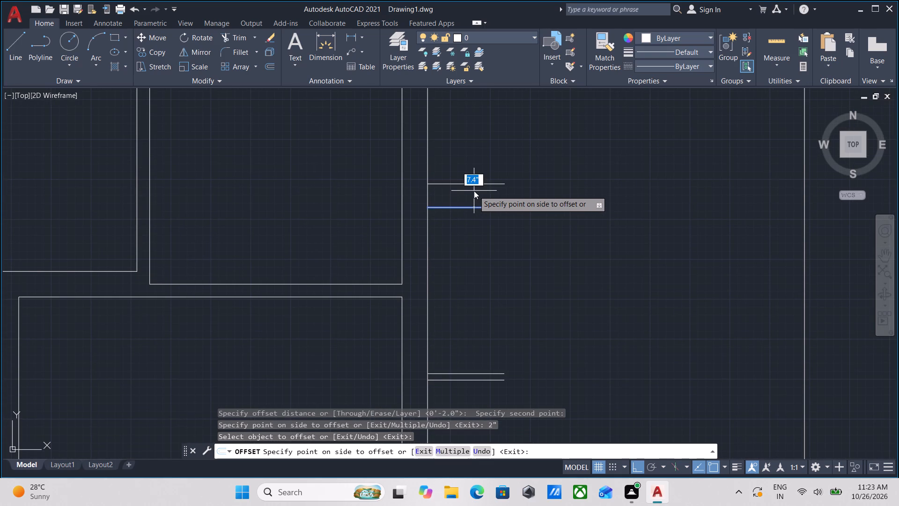
key(shift+quotedbl)
key(Return)
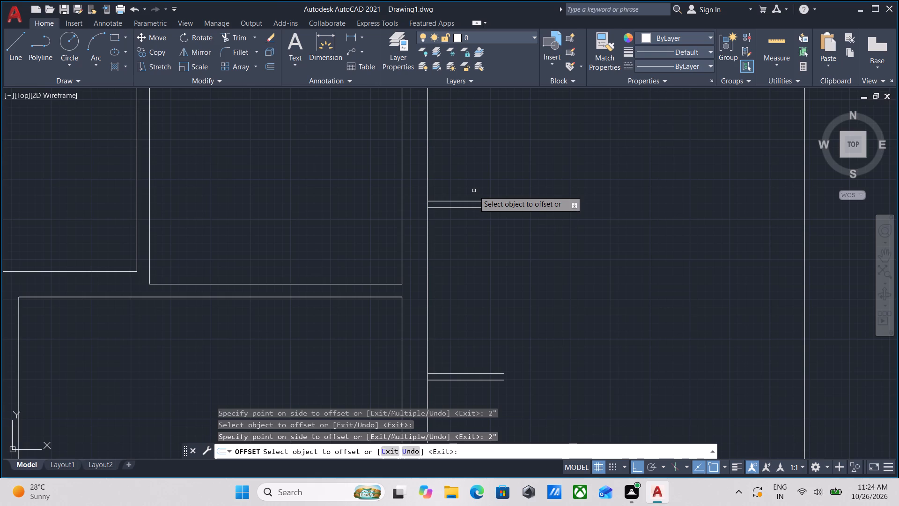
key(Escape)
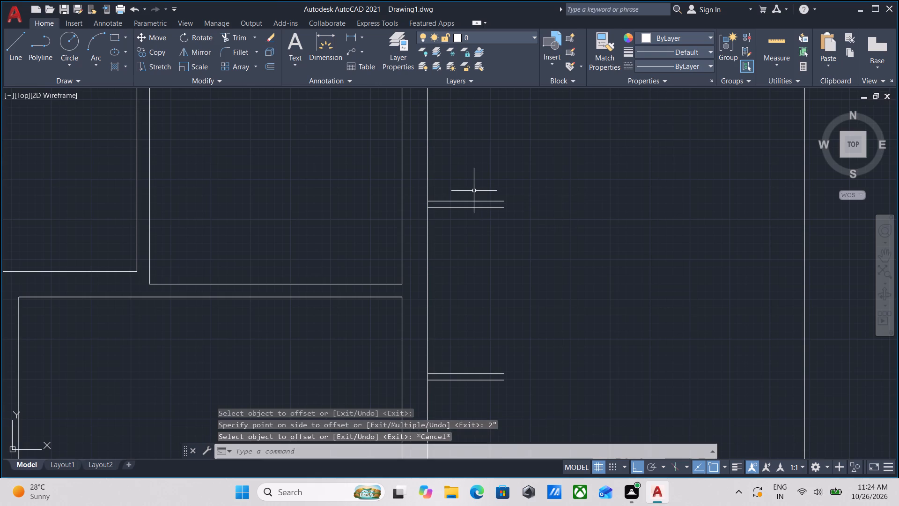
Trim the strip's west wall line between the upper pair of 2' horizontal lines.
scroll(411, 217, up, 2)
middle_drag(501, 202, 450, 244)
text(tr)
key(Return)
scroll(427, 235, up, 3)
click(360, 201)
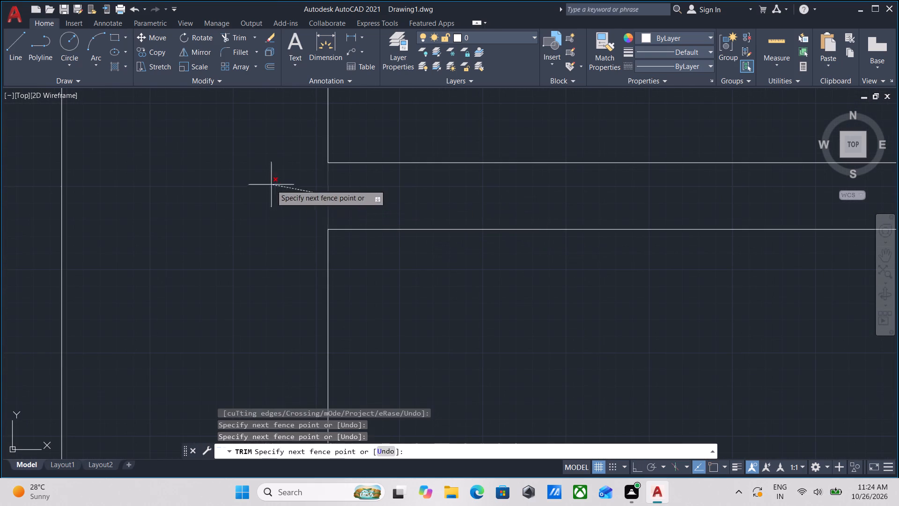
click(271, 185)
key(Escape)
Trim the east strip's west wall line between the lower pair of 2' horizontal lines.
scroll(328, 197, down, 5)
middle_drag(441, 277, 414, 117)
scroll(374, 254, up, 2)
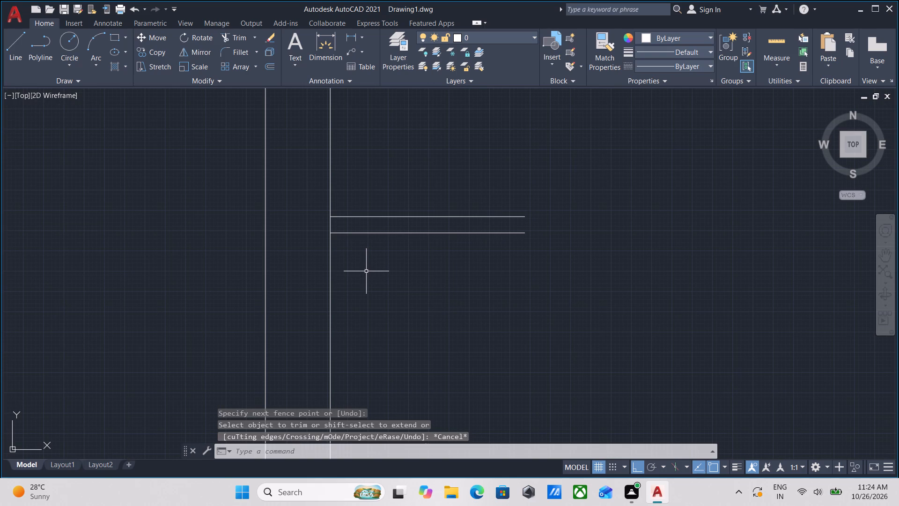
text(tr)
key(Return)
scroll(331, 260, up, 2)
scroll(328, 179, up, 2)
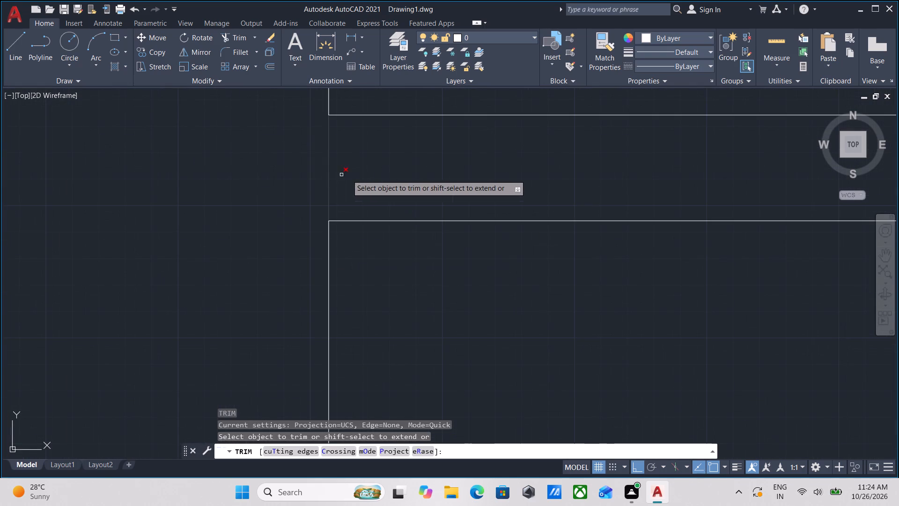
click(370, 175)
click(259, 175)
key(Escape)
Draw a vertical line joining the east ends of the two inner 2' horizontal lines in the east strip.
scroll(332, 181, down, 5)
scroll(430, 179, down, 2)
middle_drag(430, 179, 413, 274)
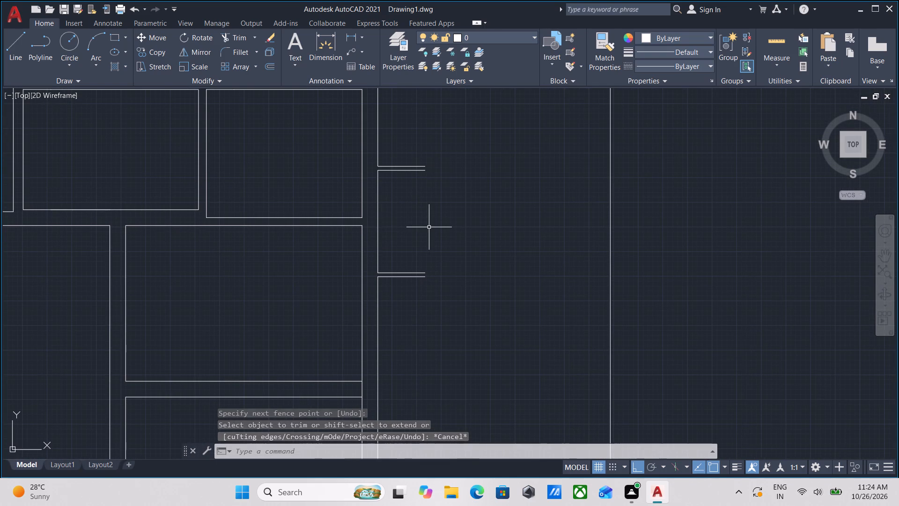
key(l)
key(Return)
scroll(404, 176, up, 2)
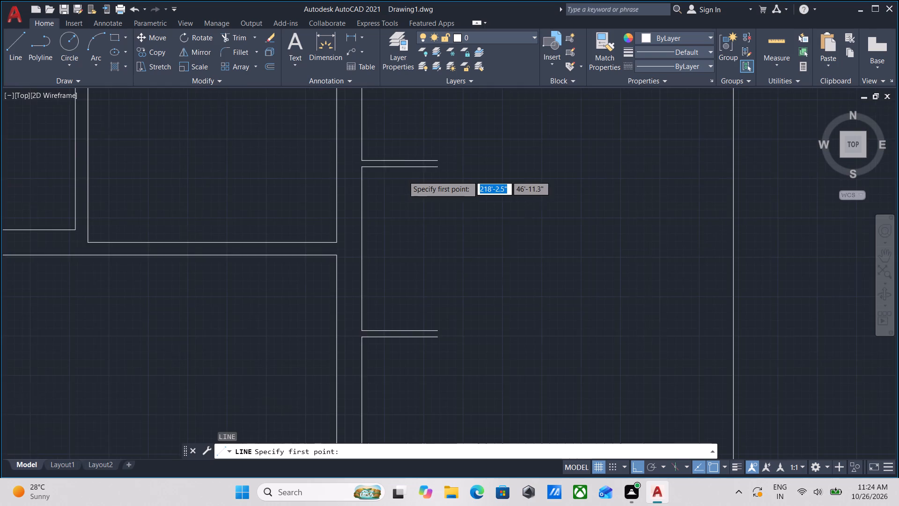
scroll(403, 176, up, 1)
click(481, 154)
scroll(484, 345, down, 1)
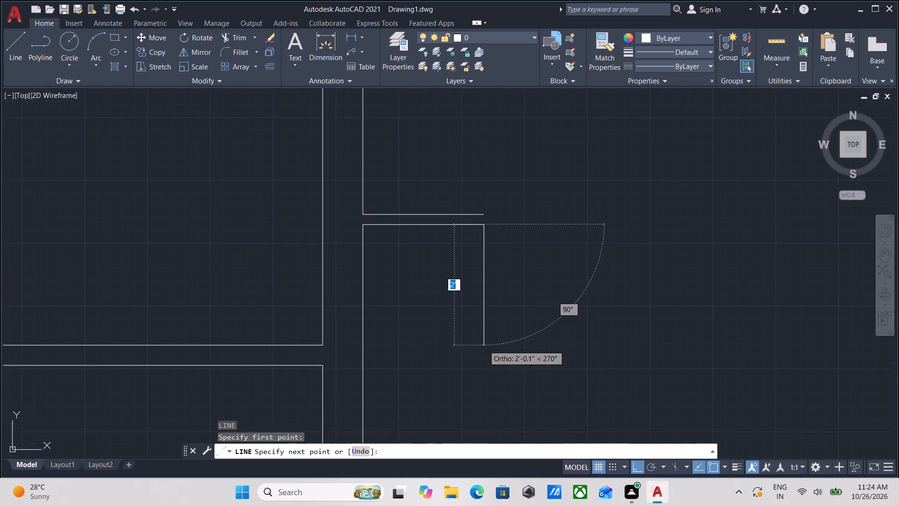
middle_drag(484, 345, 465, 83)
click(466, 227)
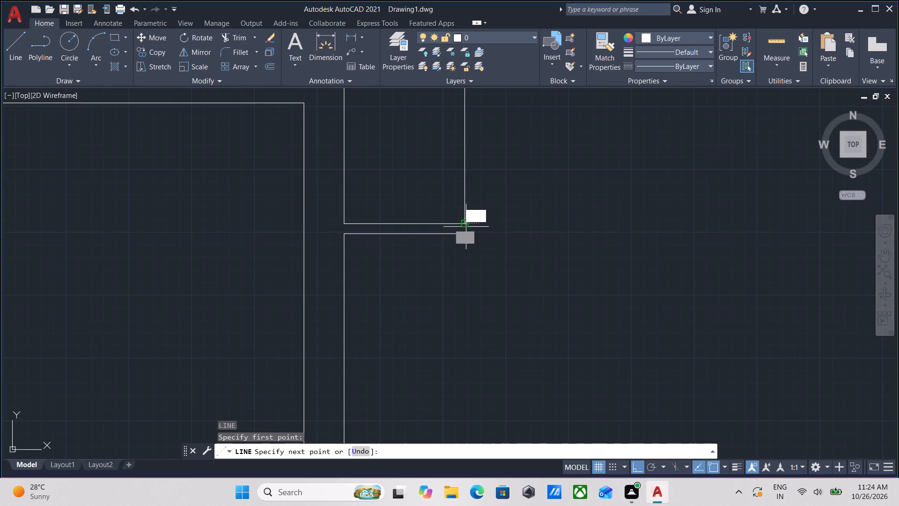
key(Escape)
Offset the new vertical line 2" to the east.
scroll(487, 143, down, 2)
middle_drag(487, 143, 479, 231)
click(479, 231)
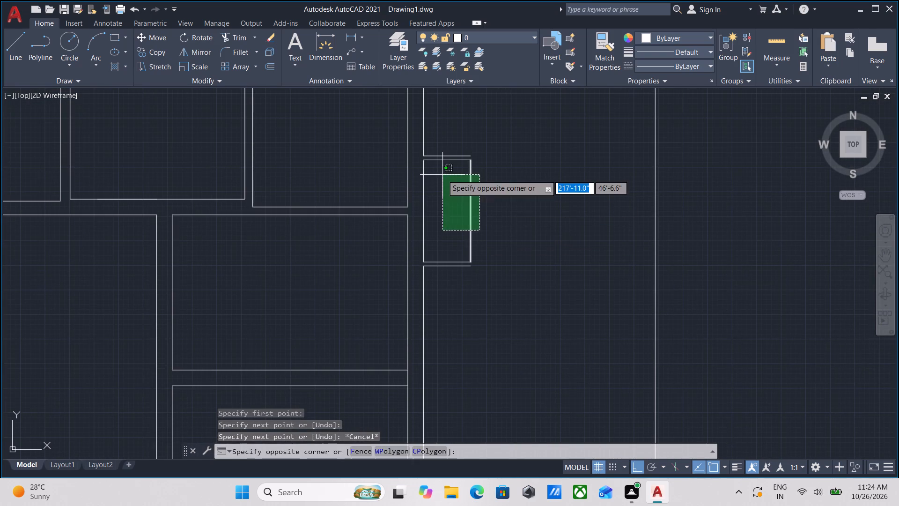
click(442, 175)
scroll(483, 192, up, 2)
middle_drag(483, 192, 499, 235)
key(o)
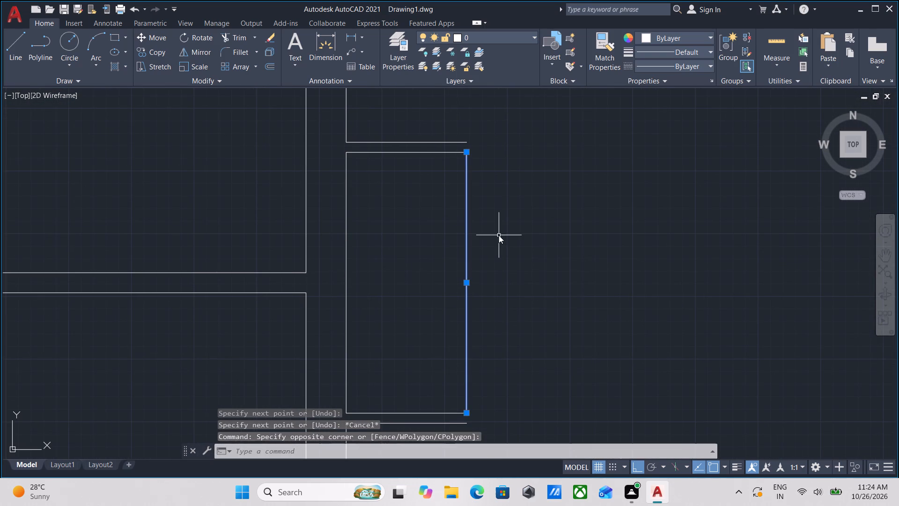
key(Return)
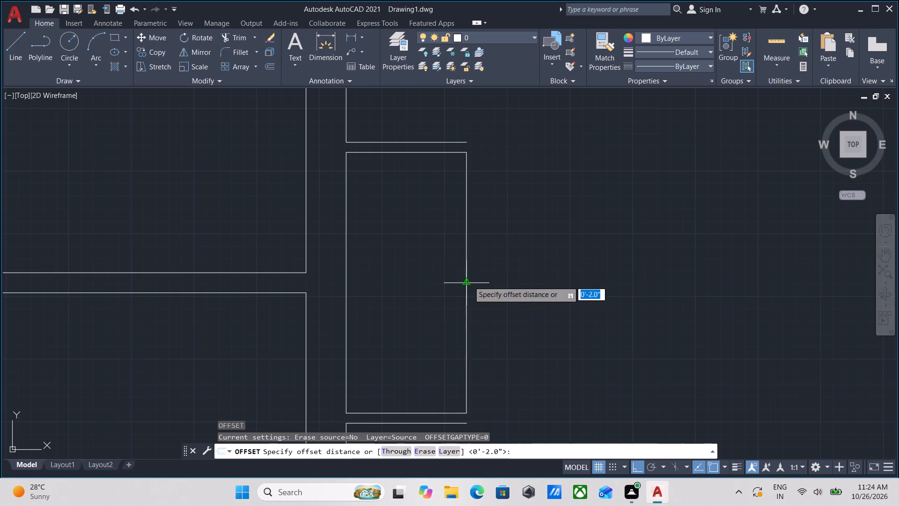
click(469, 281)
click(517, 282)
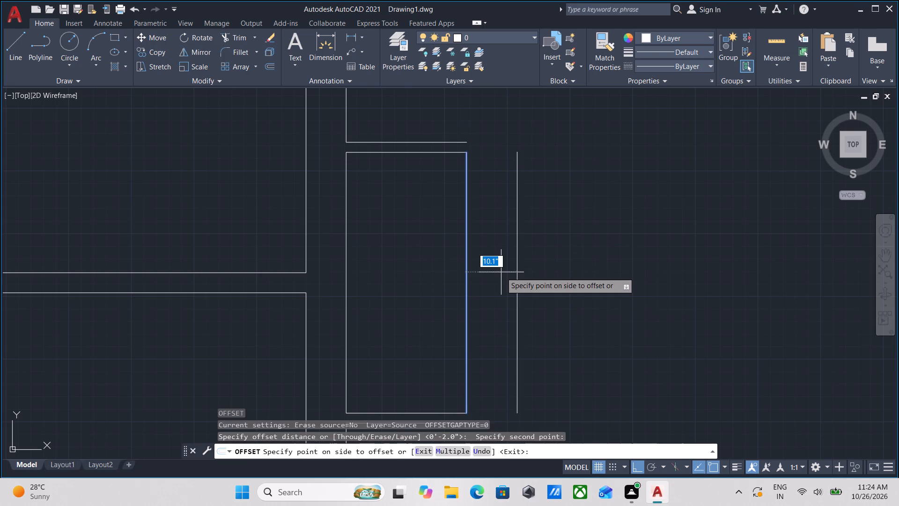
key(2)
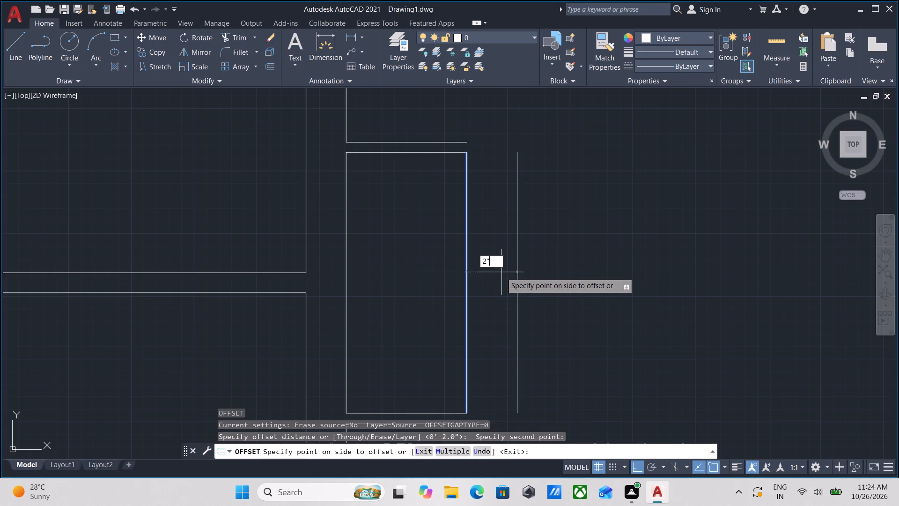
key(shift+quotedbl)
key(Return)
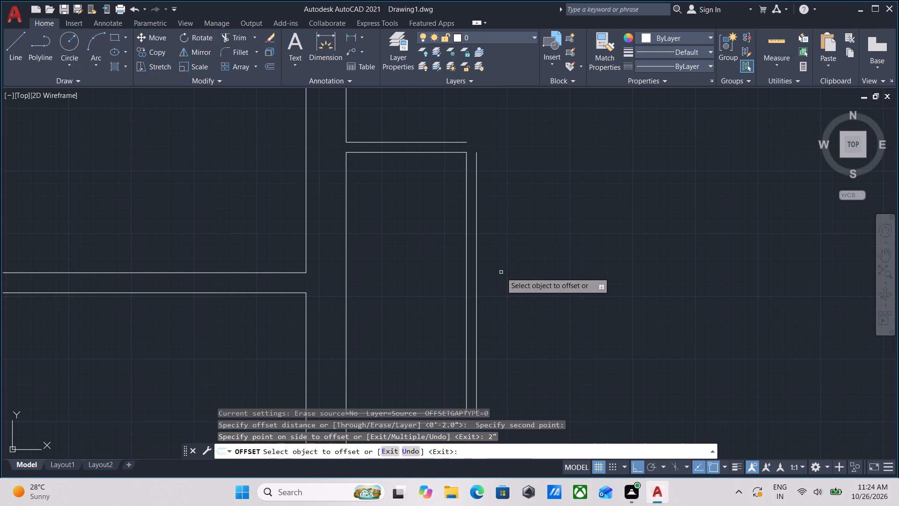
key(Escape)
Join the upper outer 2' line and the offset vertical line into a square corner with a zero-radius fillet.
key(f)
key(Return)
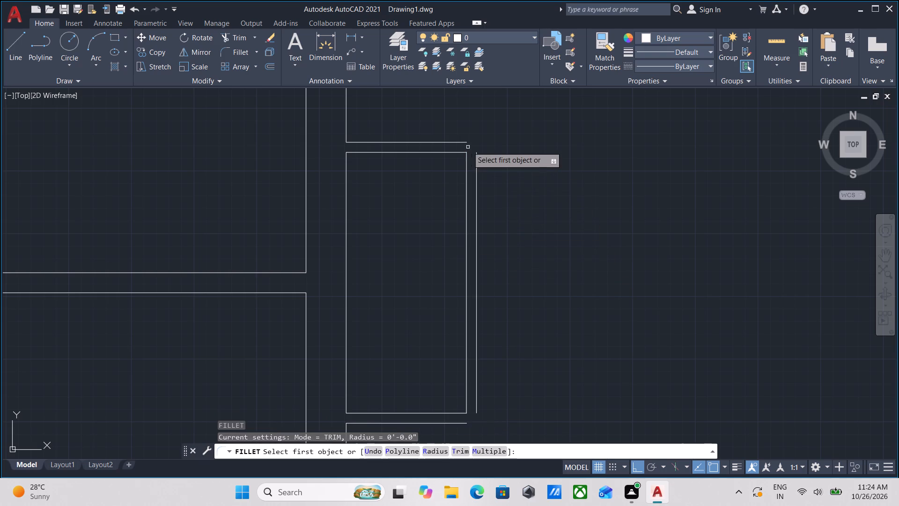
click(457, 143)
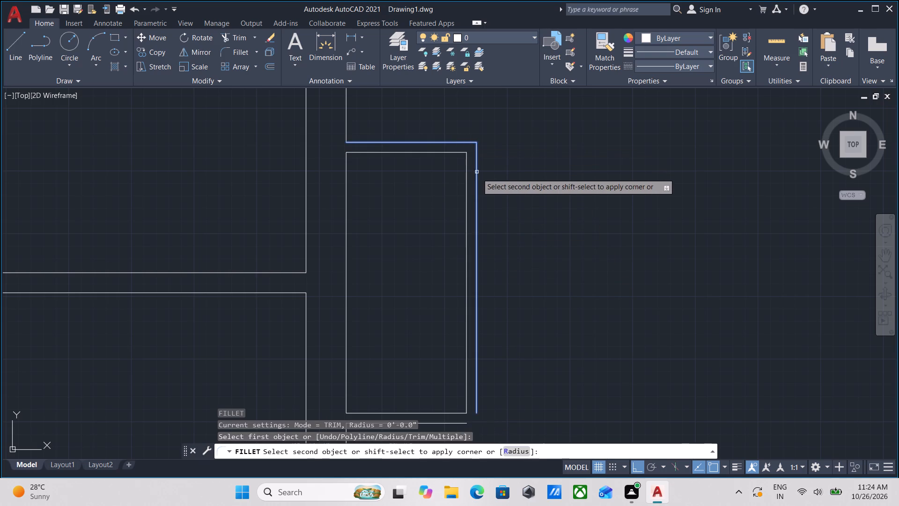
click(477, 173)
Join the lower outer 2' line and the offset vertical line into a square corner with a zero-radius fillet.
scroll(565, 182, down, 1)
middle_drag(564, 182, 548, 78)
scroll(489, 229, up, 3)
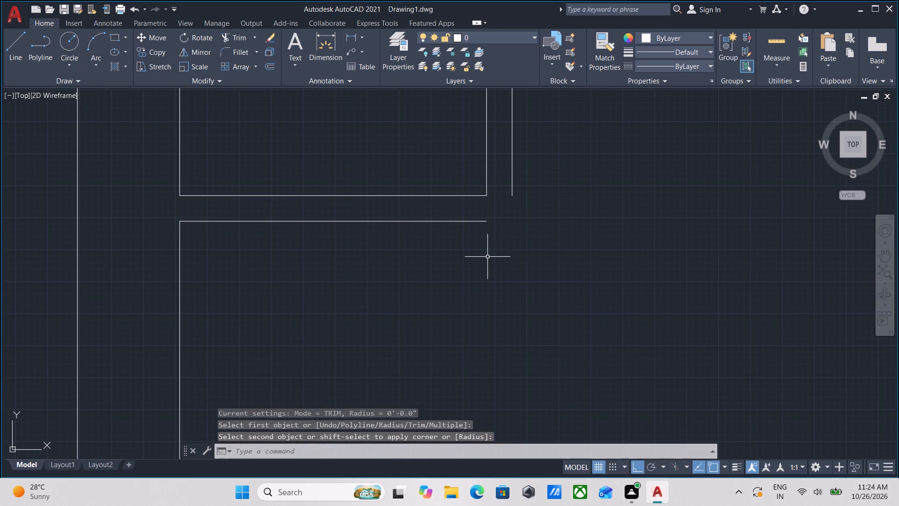
key(f)
key(Return)
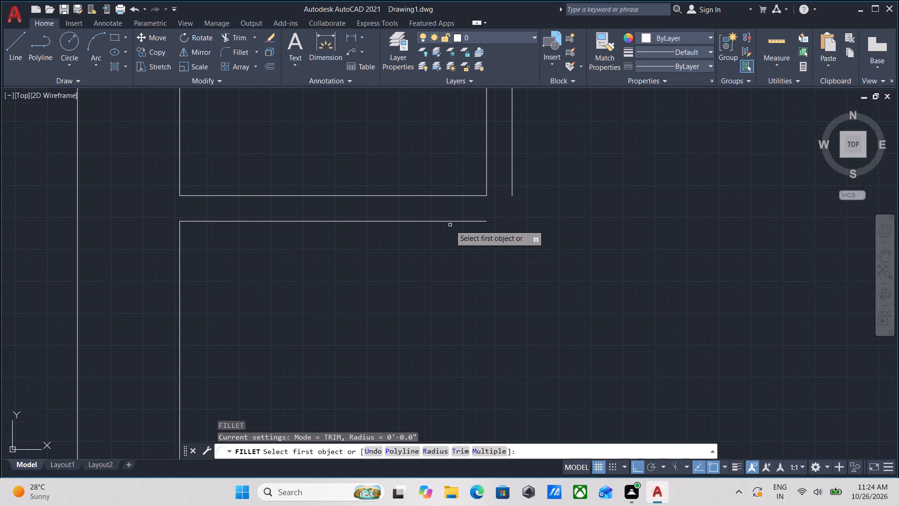
click(450, 220)
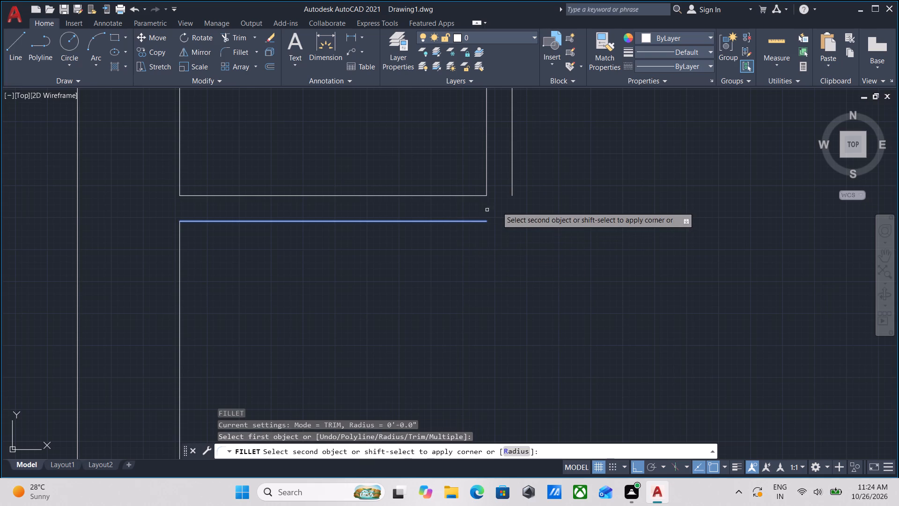
click(511, 187)
scroll(578, 156, down, 2)
middle_drag(578, 156, 562, 229)
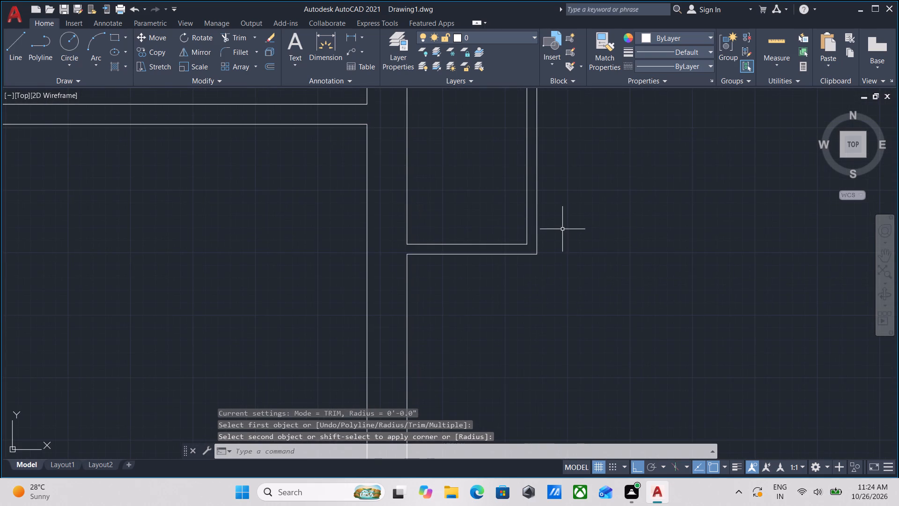
key(Escape)
Set the current linetype to DASHED.
scroll(562, 229, down, 3)
middle_drag(548, 229, 545, 281)
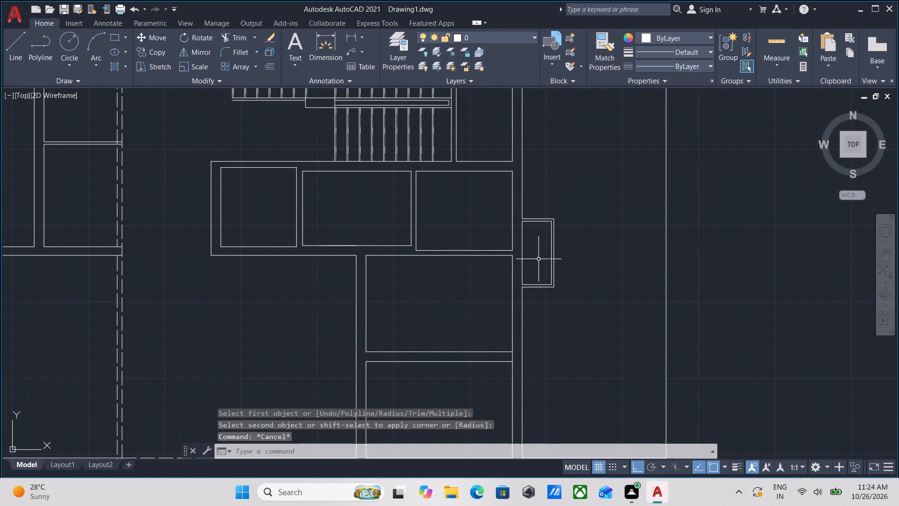
scroll(570, 201, down, 1)
middle_drag(572, 201, 592, 251)
middle_drag(575, 178, 569, 192)
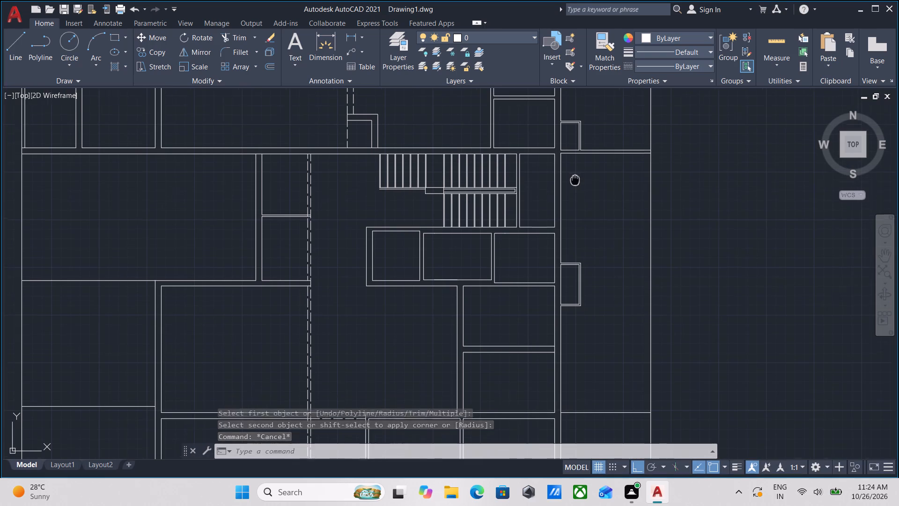
middle_drag(569, 192, 566, 207)
click(676, 64)
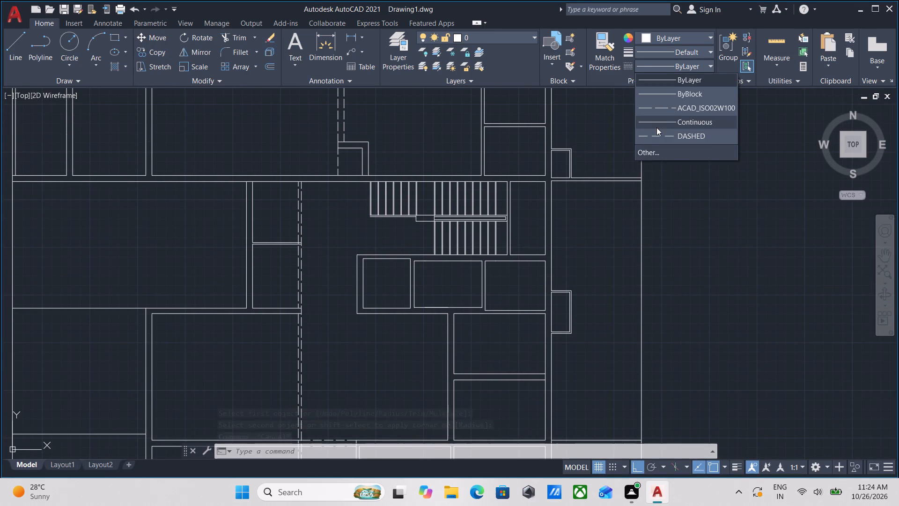
click(660, 134)
With Ortho off, draw a dashed diagonal from the southwest to the northeast inner corner of the strip's northern box.
scroll(570, 186, up, 3)
middle_drag(604, 126, 600, 263)
key(l)
key(Return)
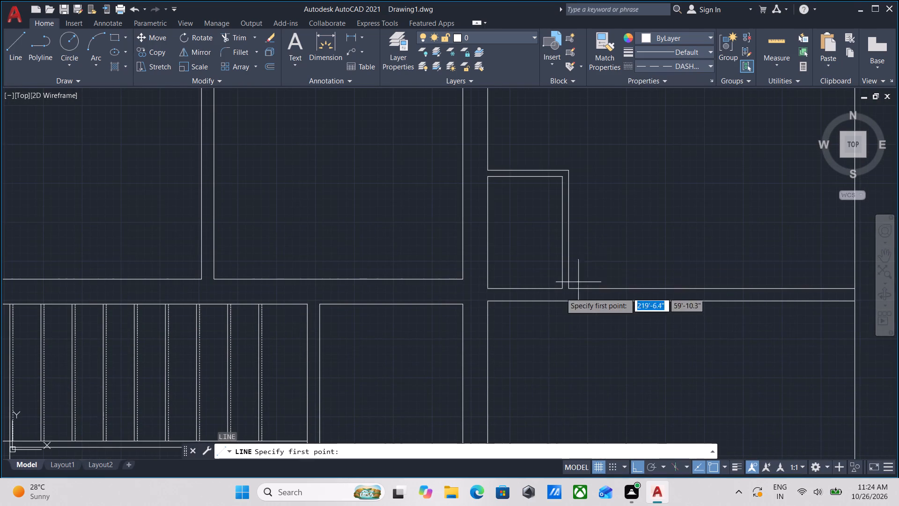
scroll(551, 296, up, 3)
scroll(371, 204, down, 2)
middle_drag(371, 204, 400, 322)
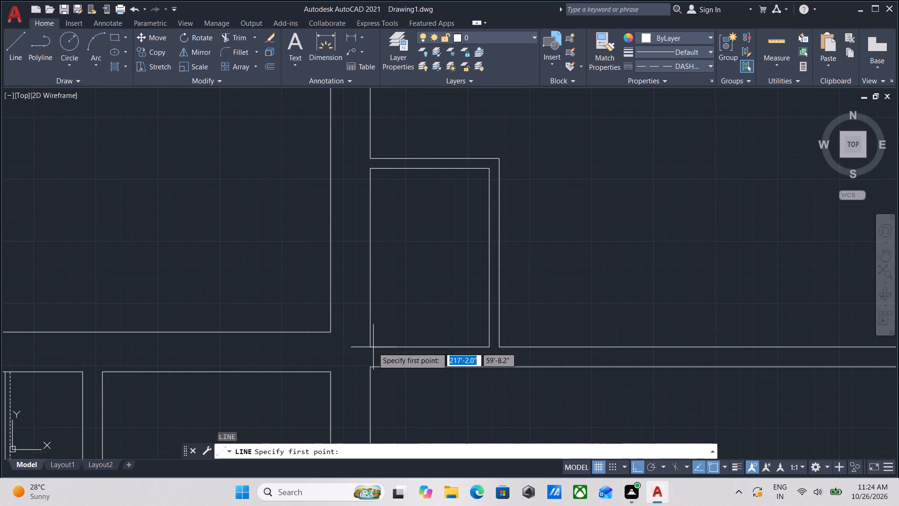
click(371, 348)
key(F8)
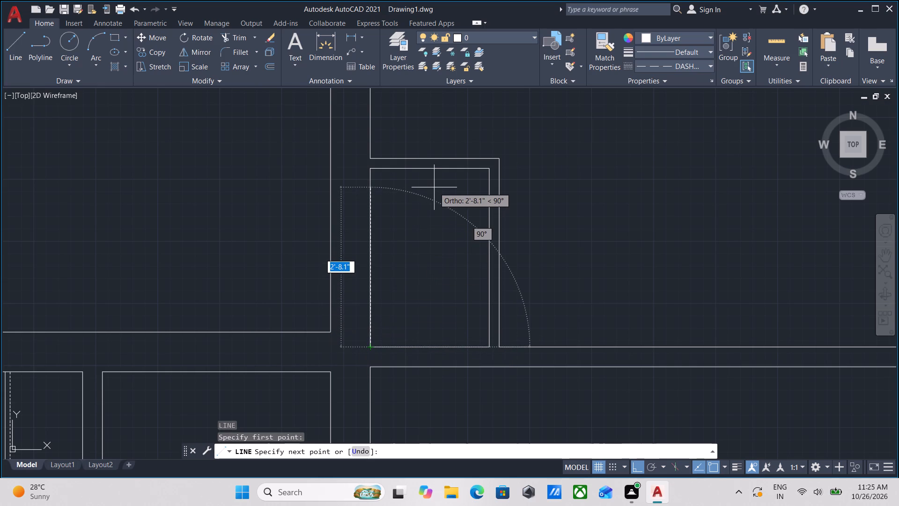
click(491, 165)
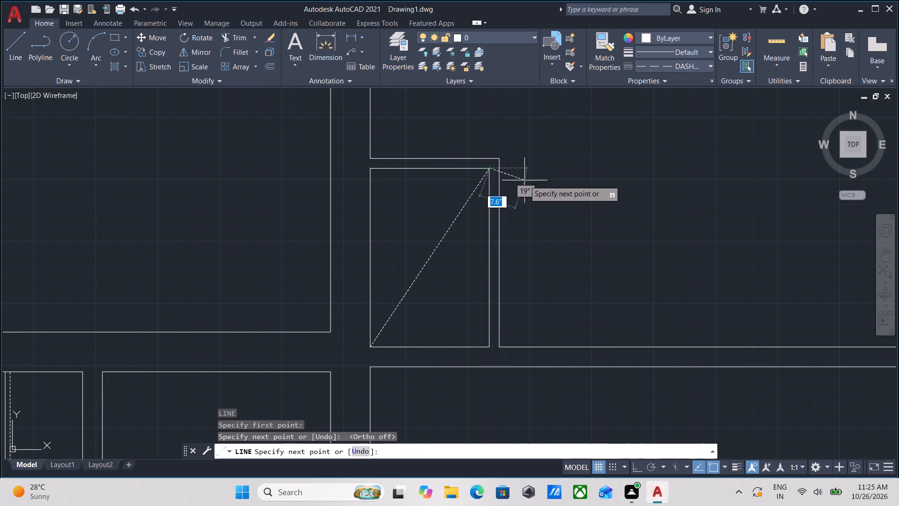
key(Escape)
Draw the crossing dashed diagonal from the northwest to the southeast inner corner of the northern box.
key(l)
key(Return)
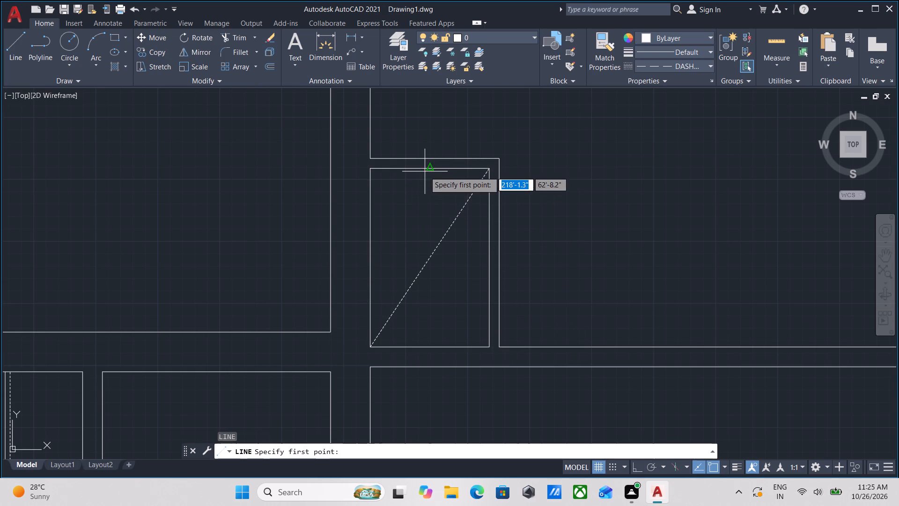
click(372, 167)
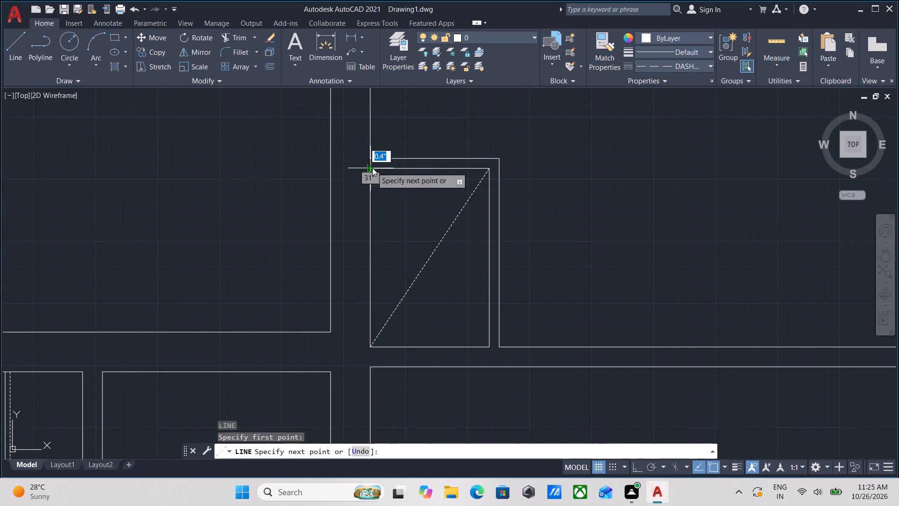
middle_drag(466, 285, 421, 142)
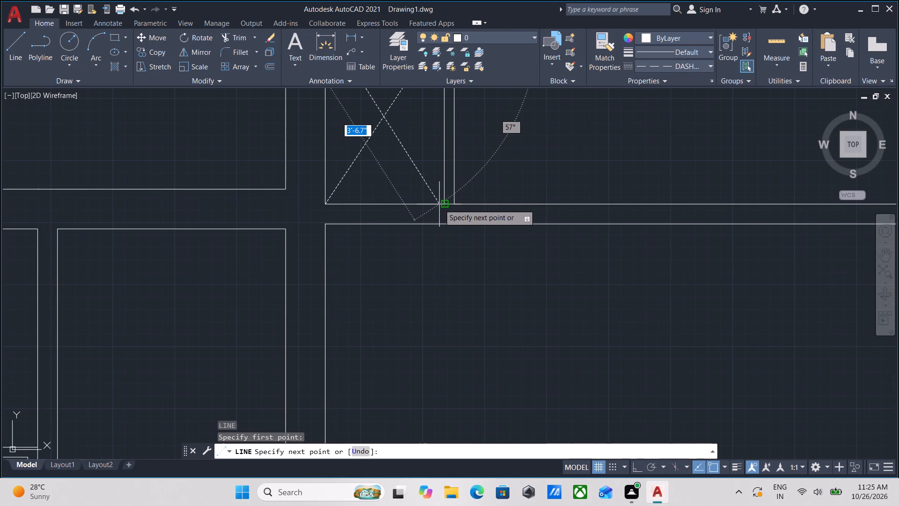
click(444, 203)
key(Escape)
Draw a dashed diagonal from the southwest to the northeast inner corner of the box southeast of the staircase.
scroll(447, 199, down, 5)
middle_drag(467, 245, 452, 117)
scroll(427, 168, up, 5)
middle_drag(469, 162, 454, 185)
key(l)
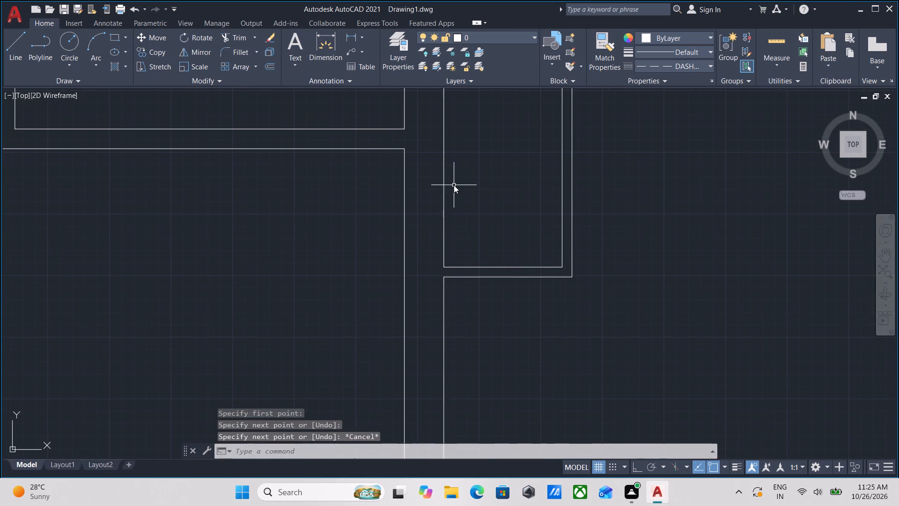
key(Return)
scroll(472, 271, up, 2)
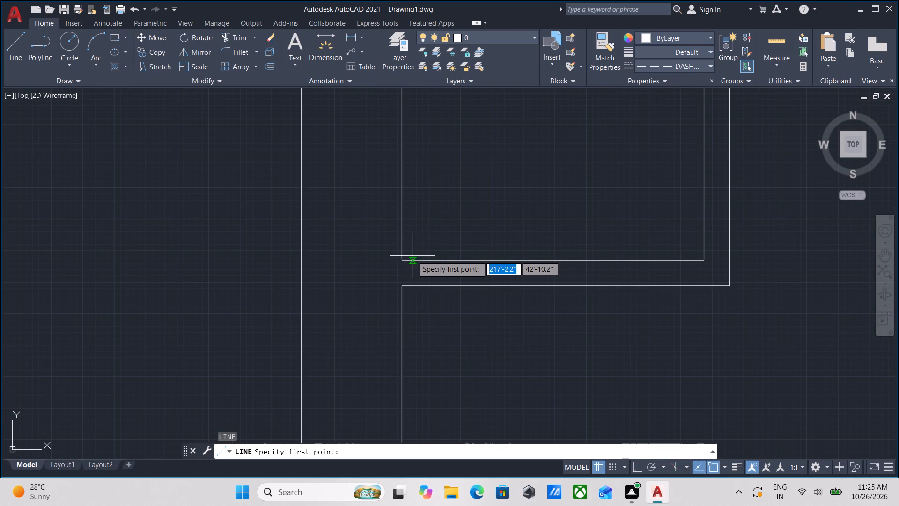
click(404, 259)
scroll(489, 100, down, 1)
middle_drag(489, 100, 395, 292)
scroll(400, 284, down, 1)
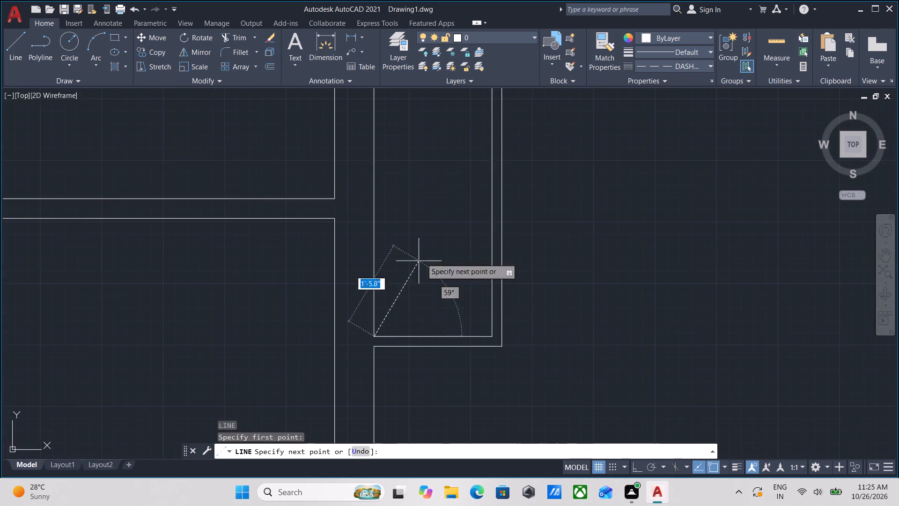
middle_drag(453, 190, 409, 289)
scroll(453, 190, down, 1)
scroll(408, 290, up, 1)
click(445, 179)
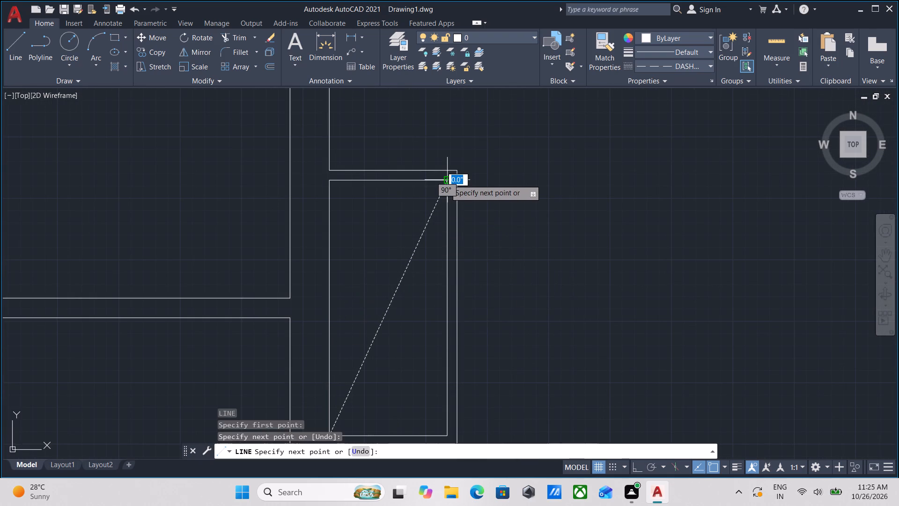
key(Escape)
Draw the crossing dashed diagonal from the northwest to the southeast inner corner of the box southeast of the staircase.
key(k)
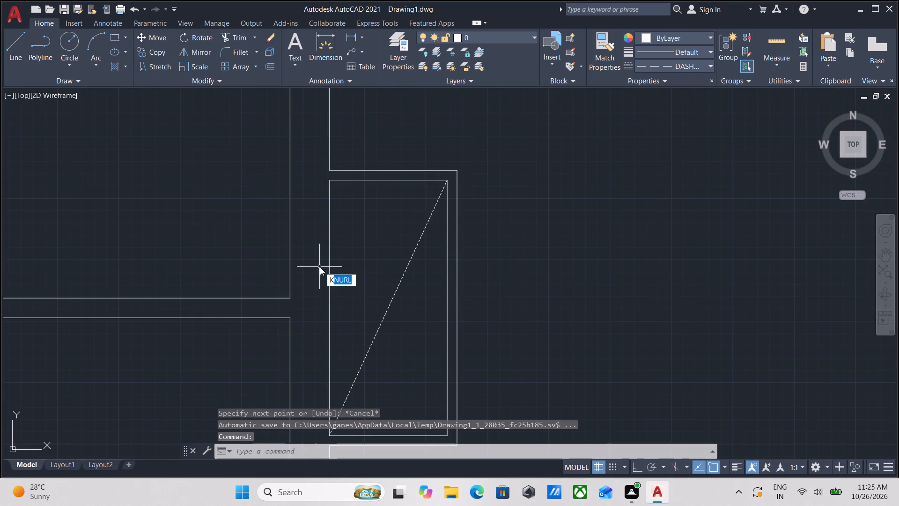
key(Escape)
key(l)
key(Return)
scroll(346, 233, up, 2)
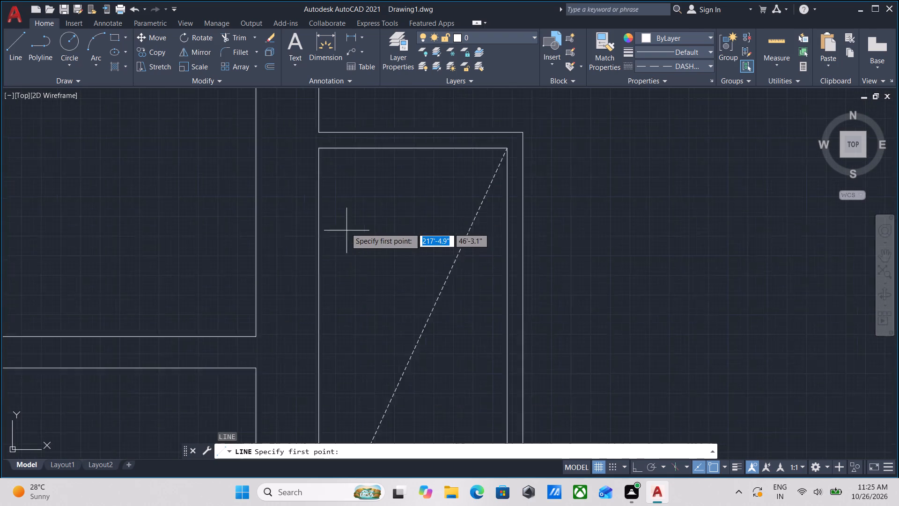
click(307, 103)
middle_drag(486, 442, 427, 224)
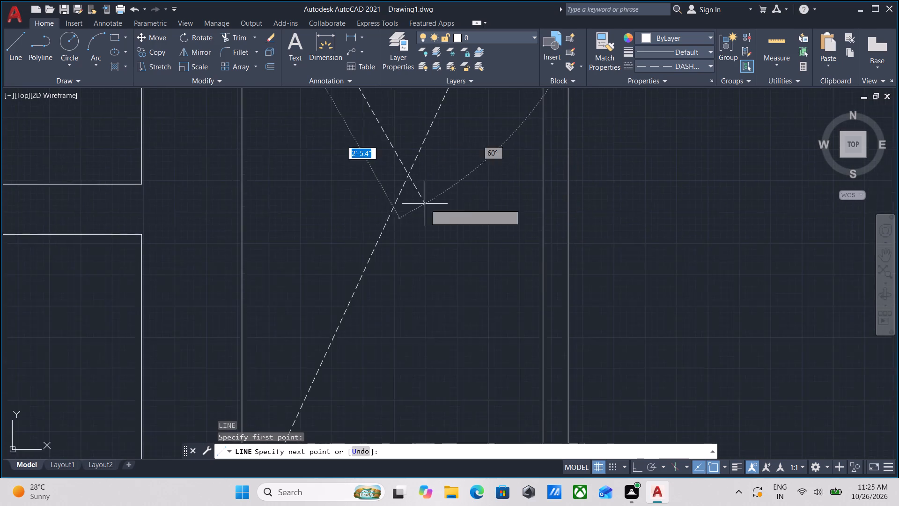
scroll(425, 204, down, 3)
middle_drag(431, 259, 426, 224)
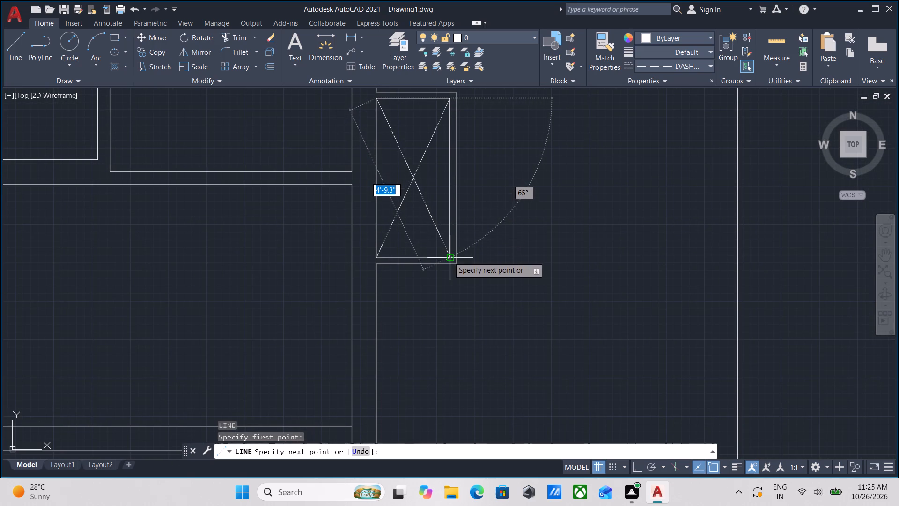
click(449, 258)
key(Escape)
Review the whole floor plan, from the crossed boxes and staircase area to the dashed partitions and the southern walls.
scroll(461, 179, down, 4)
middle_drag(461, 179, 457, 242)
scroll(458, 239, up, 2)
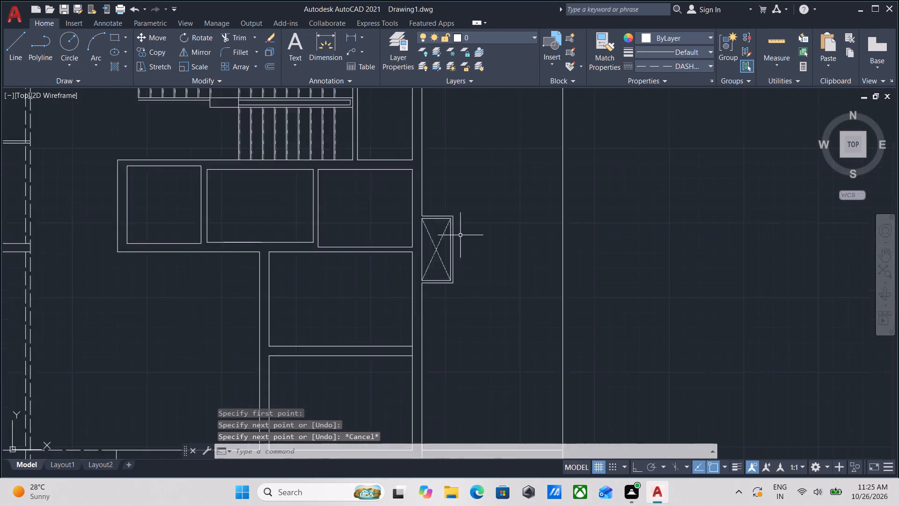
scroll(461, 233, up, 2)
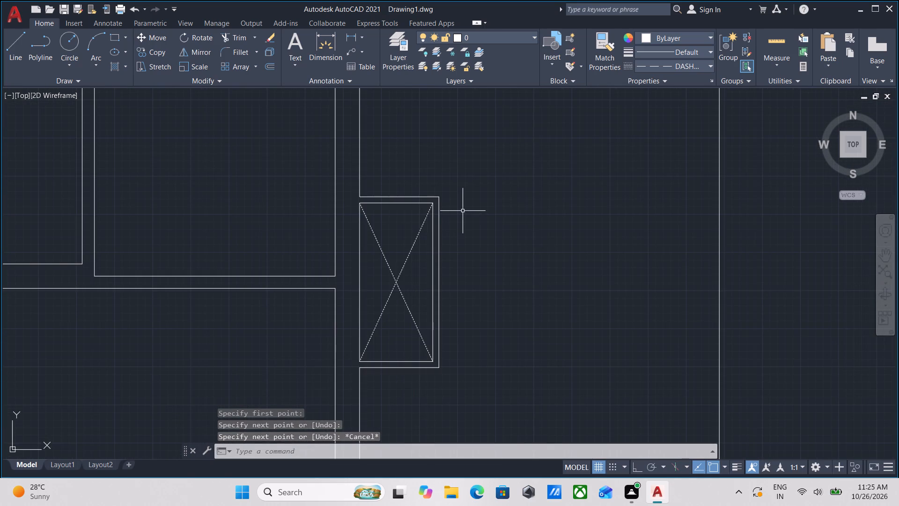
scroll(463, 211, down, 4)
middle_drag(463, 211, 485, 259)
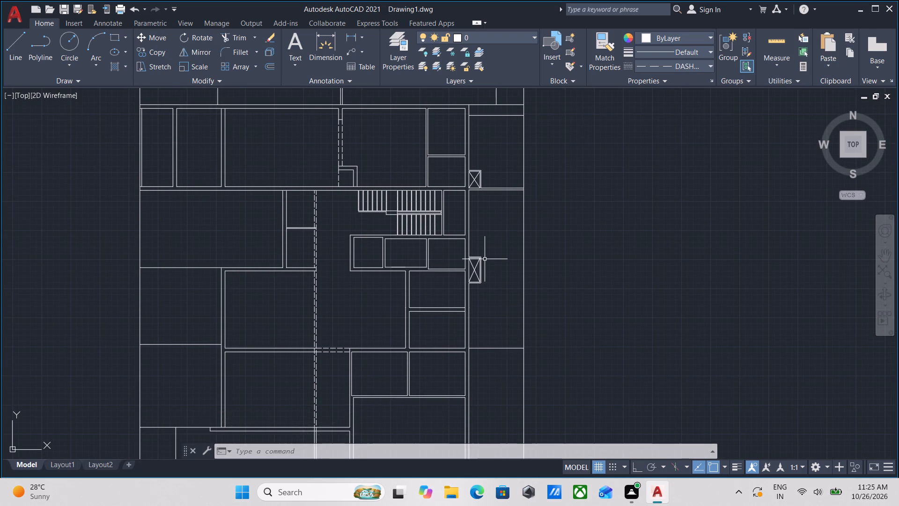
scroll(485, 259, up, 3)
scroll(458, 350, up, 3)
scroll(400, 273, down, 2)
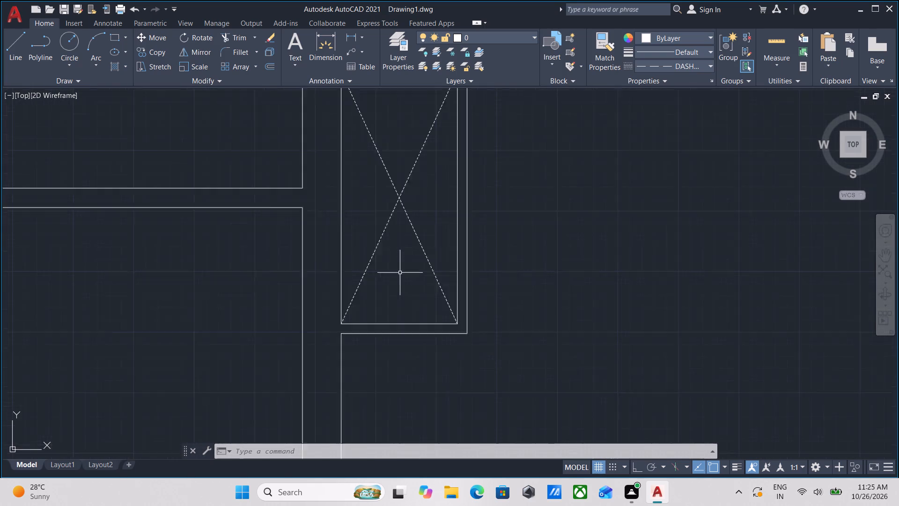
middle_drag(400, 273, 491, 283)
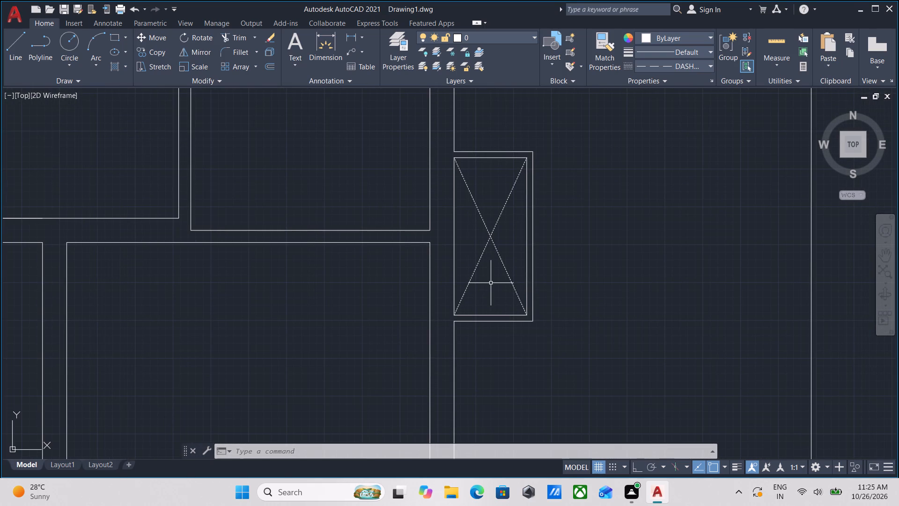
scroll(491, 283, down, 4)
middle_drag(367, 359, 438, 327)
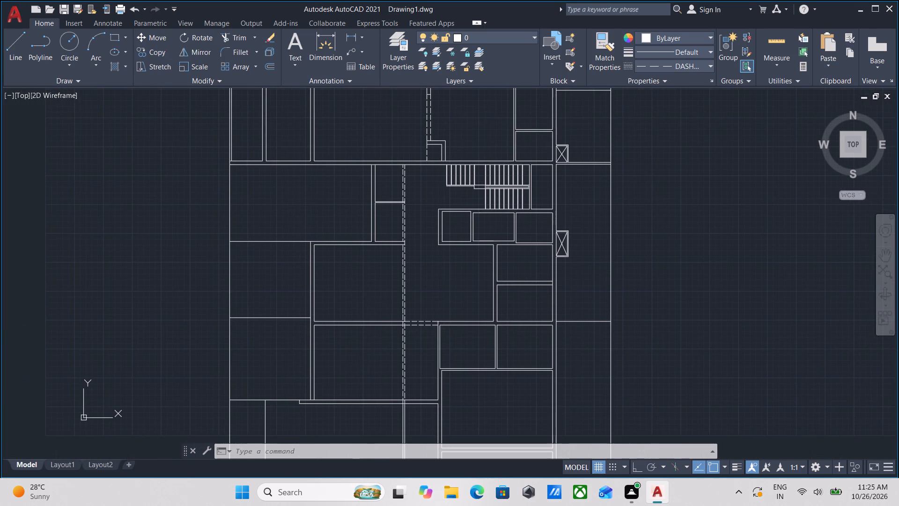
scroll(398, 319, up, 3)
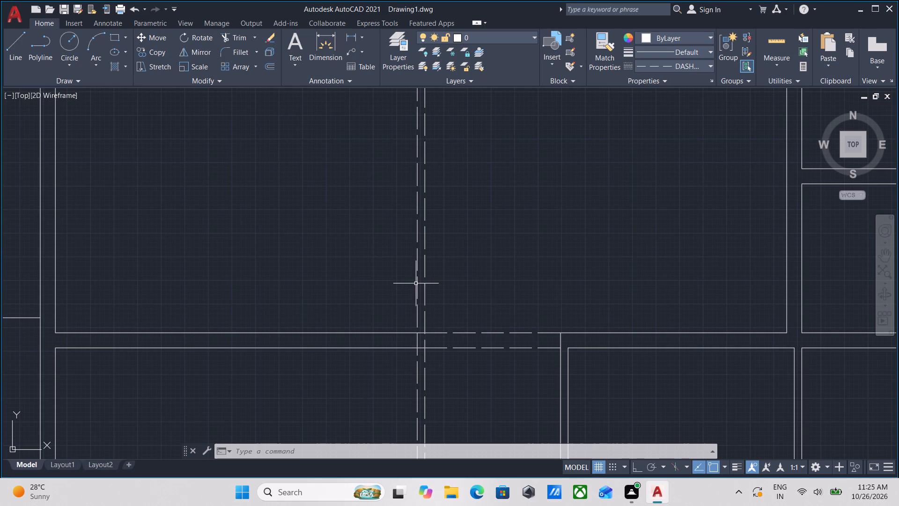
scroll(448, 262, down, 2)
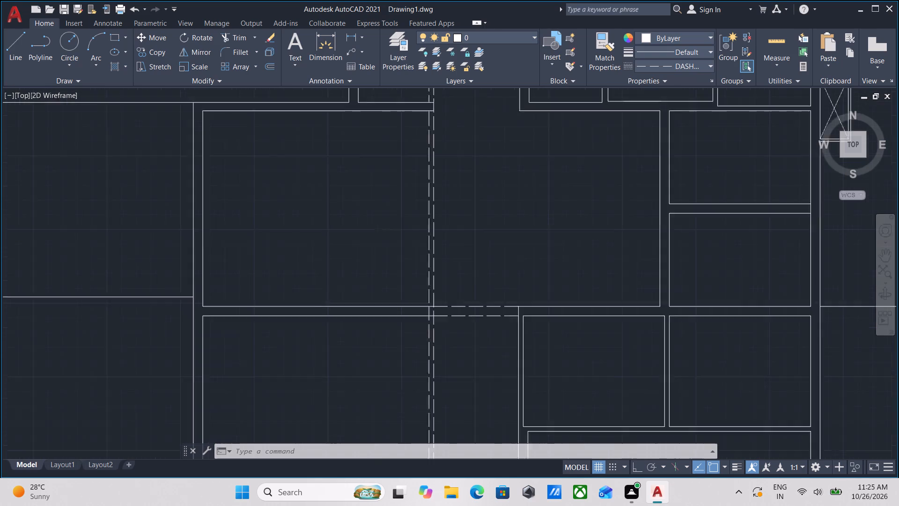
scroll(458, 283, down, 2)
middle_drag(462, 308, 460, 261)
scroll(456, 307, up, 4)
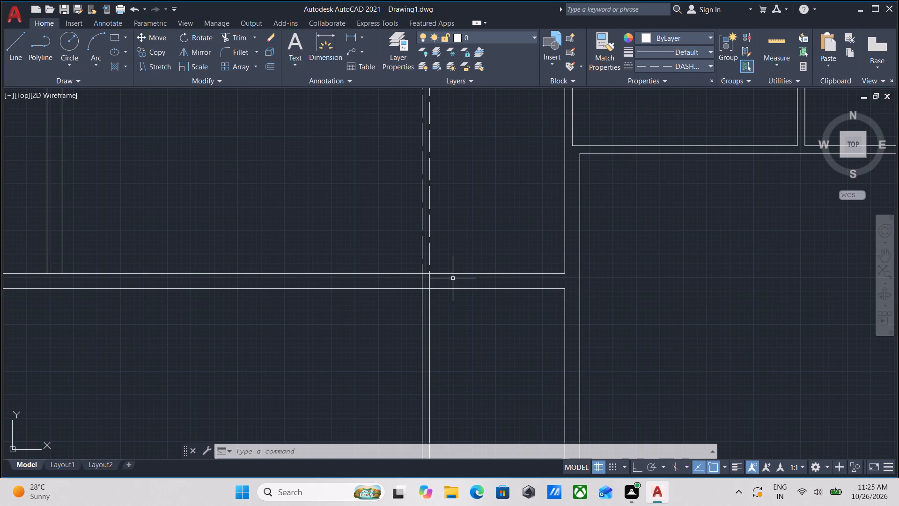
scroll(515, 292, down, 3)
middle_drag(515, 292, 461, 244)
scroll(461, 244, up, 1)
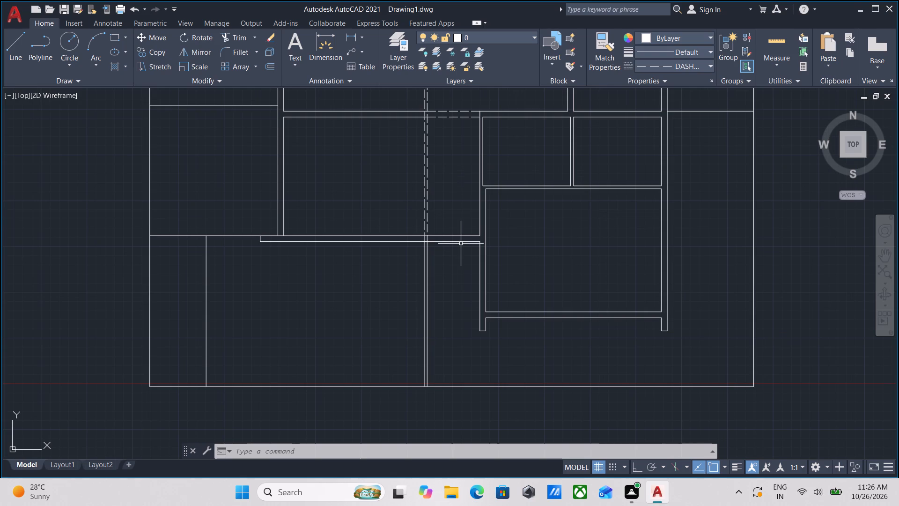
scroll(439, 231, down, 3)
middle_drag(412, 211, 405, 317)
scroll(395, 227, up, 3)
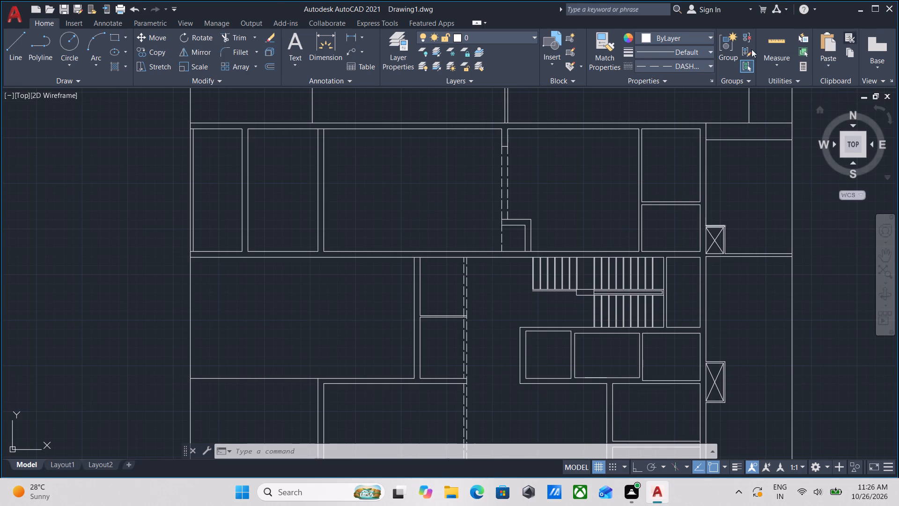
scroll(538, 64, down, 1)
scroll(463, 193, down, 1)
middle_drag(462, 196, 318, 250)
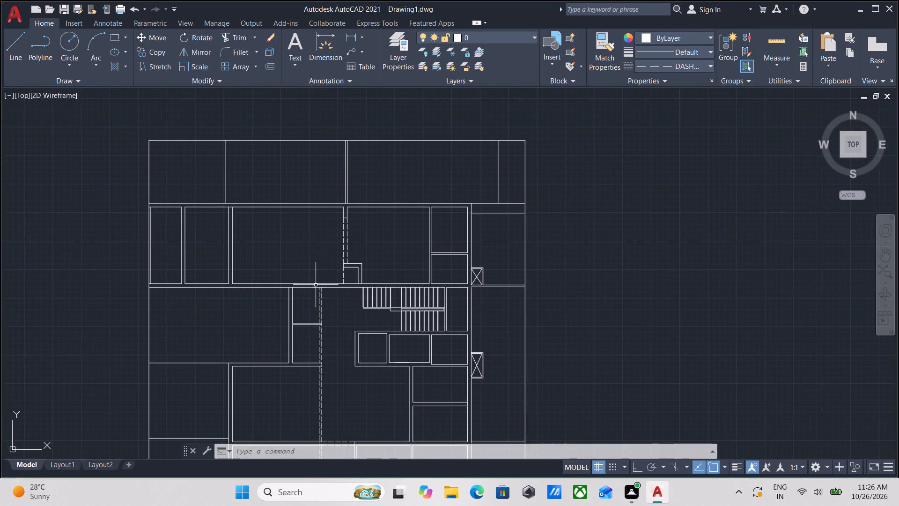
scroll(310, 300, up, 5)
scroll(281, 293, down, 3)
middle_drag(282, 291, 234, 313)
scroll(202, 259, up, 4)
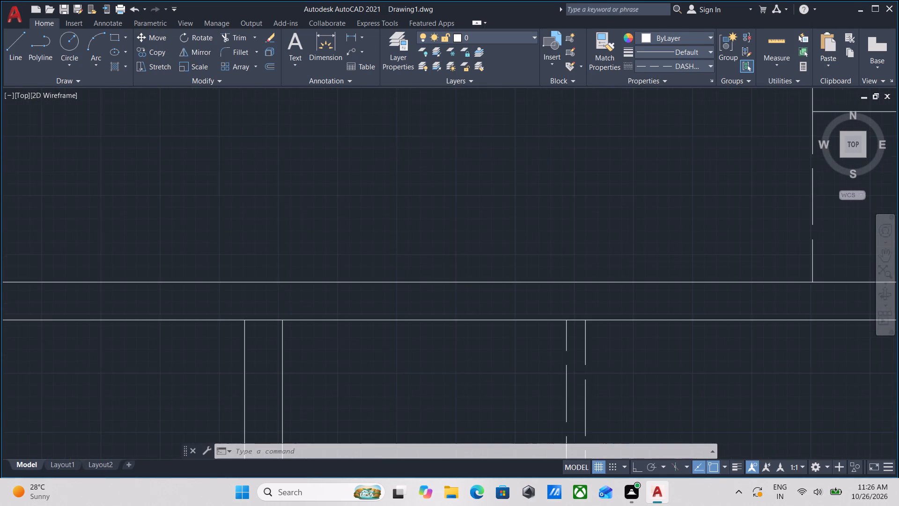
scroll(202, 259, down, 6)
scroll(204, 261, up, 2)
scroll(204, 261, down, 3)
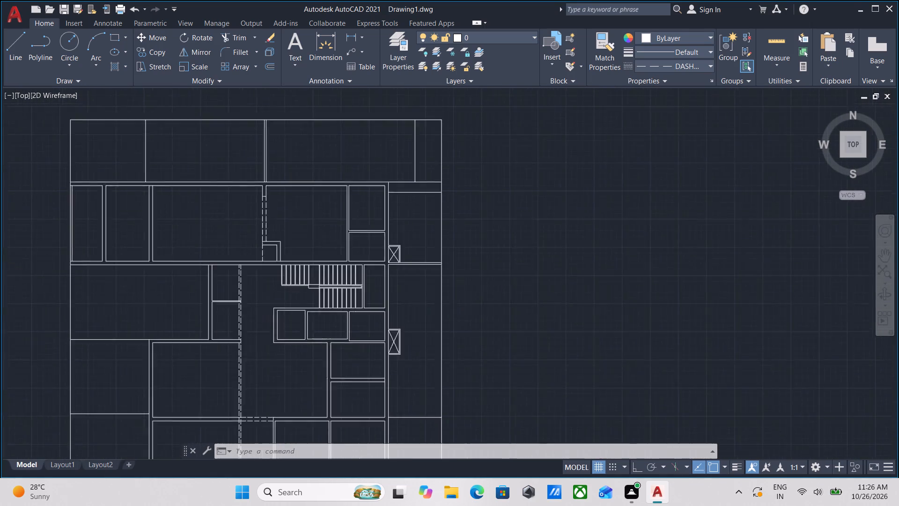
middle_drag(204, 261, 308, 228)
scroll(296, 246, up, 3)
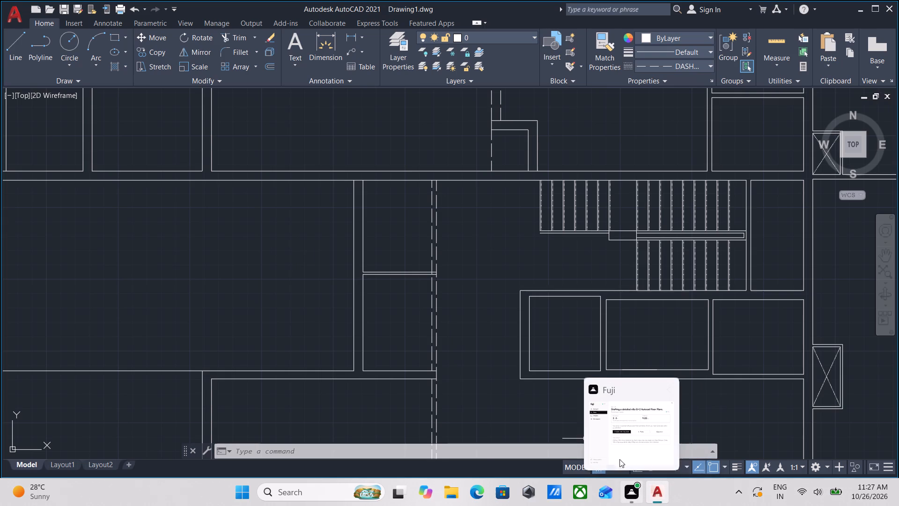
scroll(397, 348, down, 3)
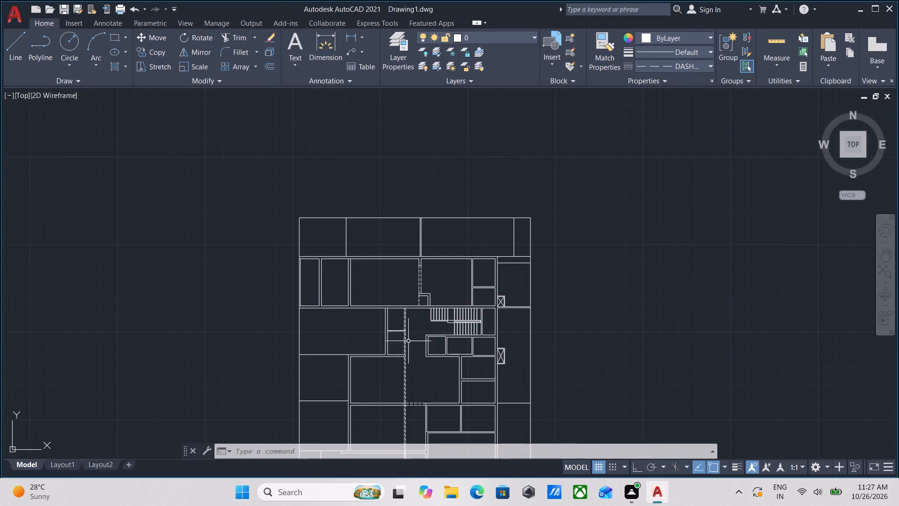
scroll(413, 338, down, 1)
middle_drag(411, 335, 302, 354)
scroll(302, 354, up, 1)
scroll(266, 407, up, 3)
middle_drag(266, 404, 460, 258)
scroll(276, 392, down, 1)
scroll(290, 352, down, 1)
middle_drag(290, 352, 386, 263)
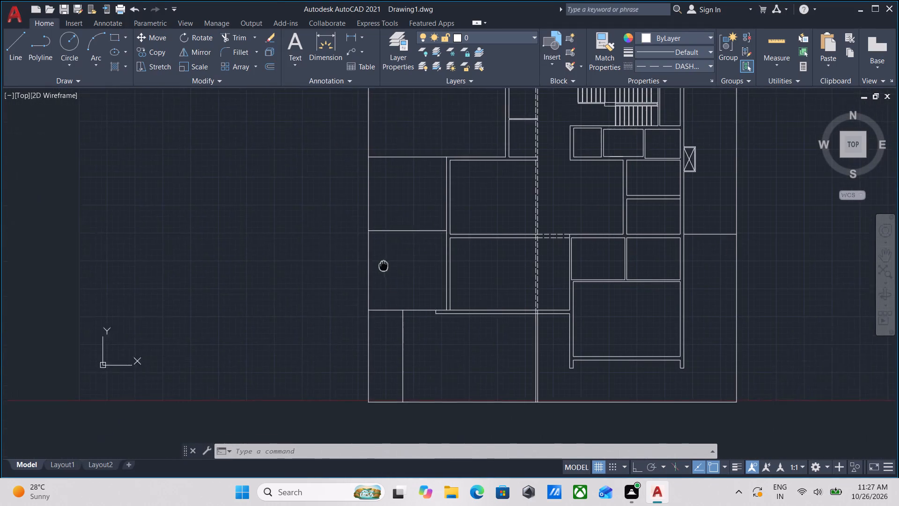
middle_drag(513, 345, 353, 387)
scroll(302, 360, up, 3)
scroll(208, 366, down, 2)
middle_drag(208, 366, 365, 320)
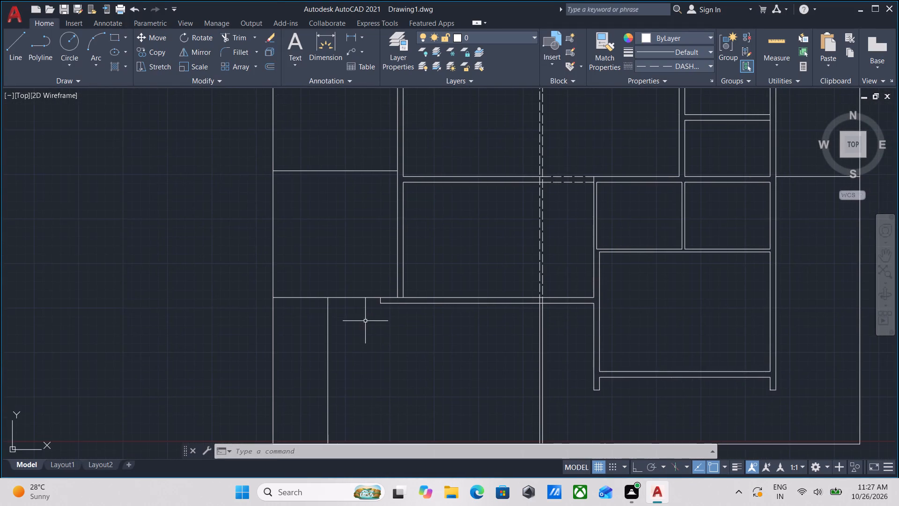
scroll(427, 358, down, 1)
middle_drag(428, 358, 494, 304)
scroll(618, 361, up, 2)
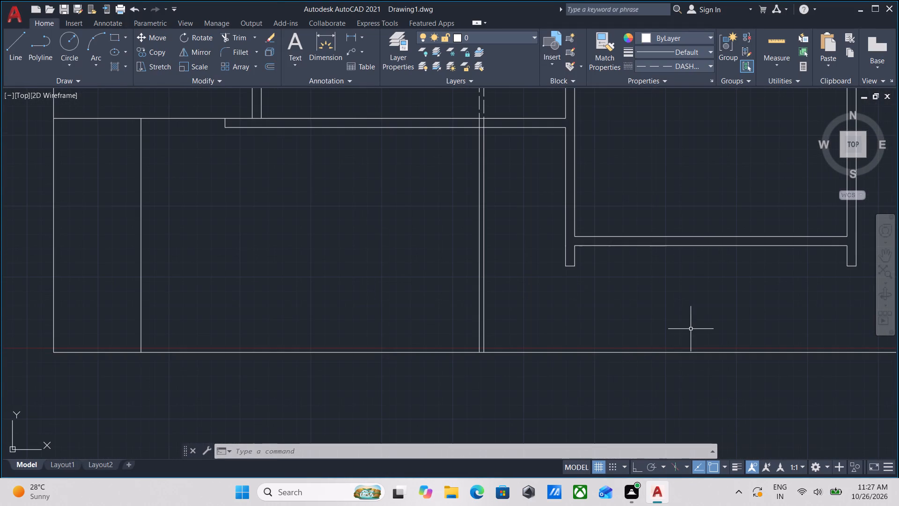
Set the linetype of the two southern horizontal wall lines just east of the vertical dashed pair to DASHED.
scroll(567, 287, down, 2)
middle_drag(563, 287, 563, 287)
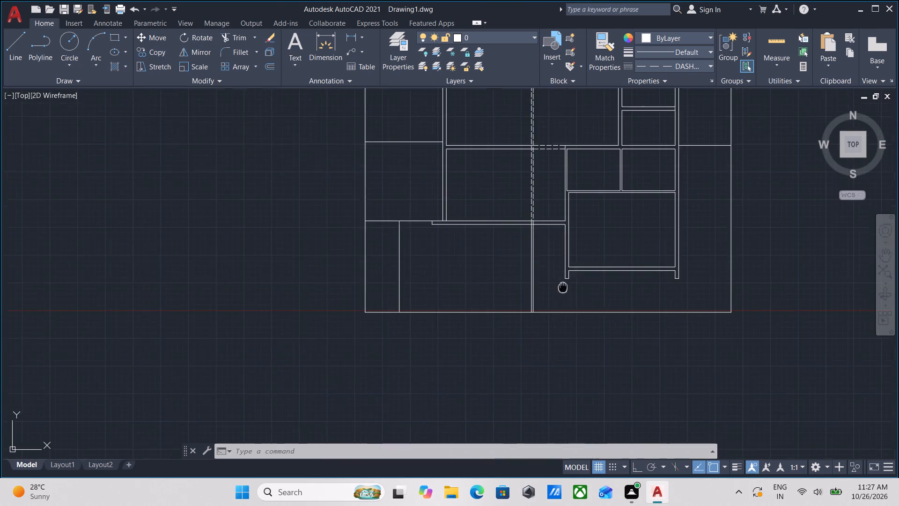
middle_drag(563, 287, 501, 353)
scroll(475, 283, up, 3)
scroll(504, 320, up, 1)
drag(528, 338, 529, 338)
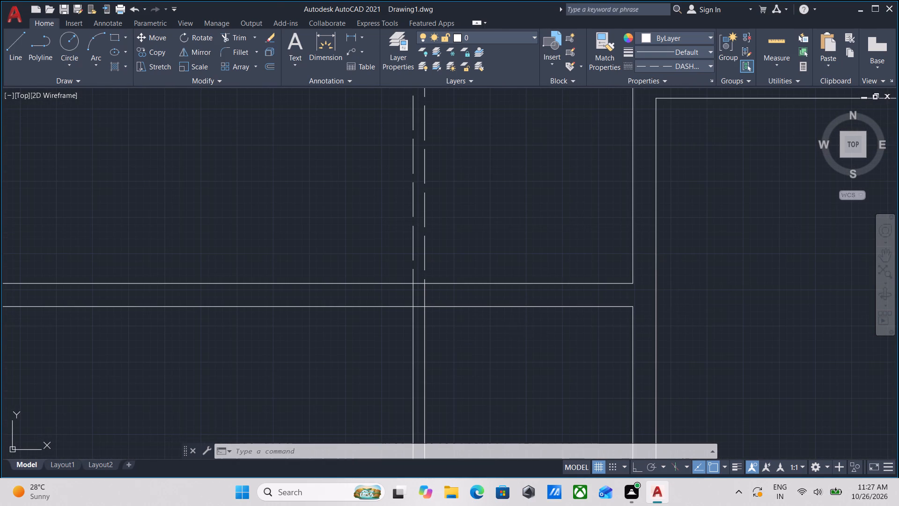
drag(529, 338, 527, 325)
click(504, 250)
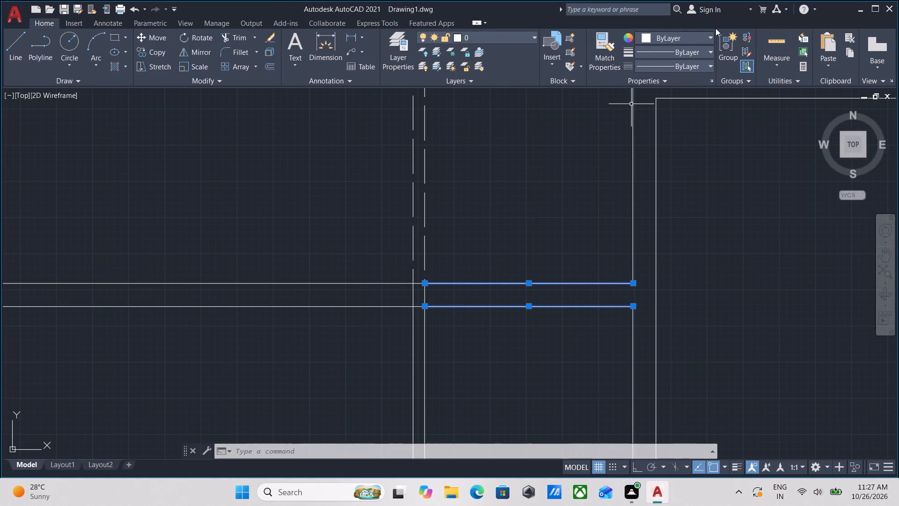
click(693, 62)
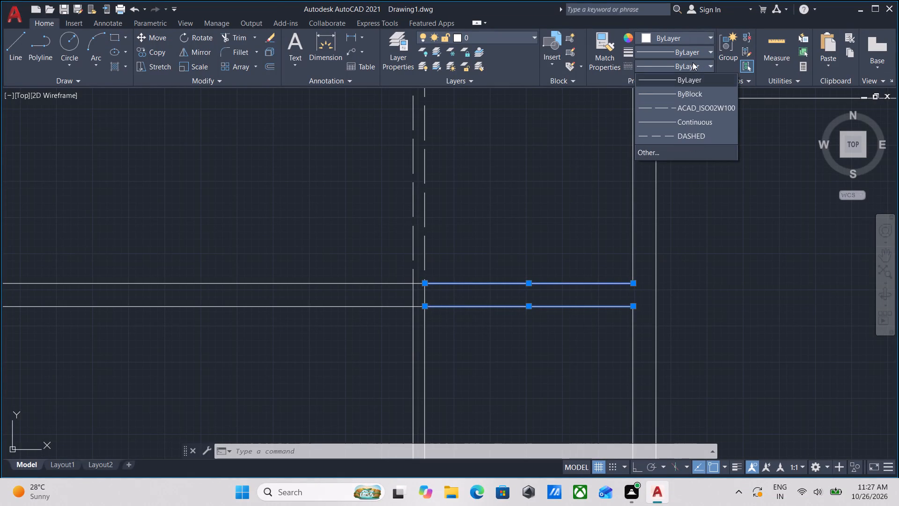
click(679, 136)
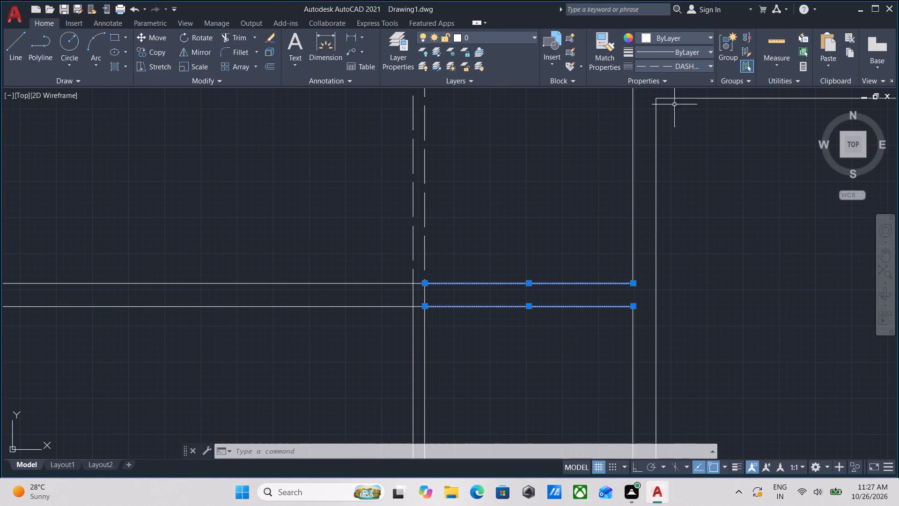
Change the linetype of the same two horizontal wall lines to ACAD_ISO02W100 and clear the selection.
scroll(516, 249, up, 4)
scroll(544, 253, down, 1)
middle_drag(538, 239, 494, 134)
scroll(496, 156, down, 3)
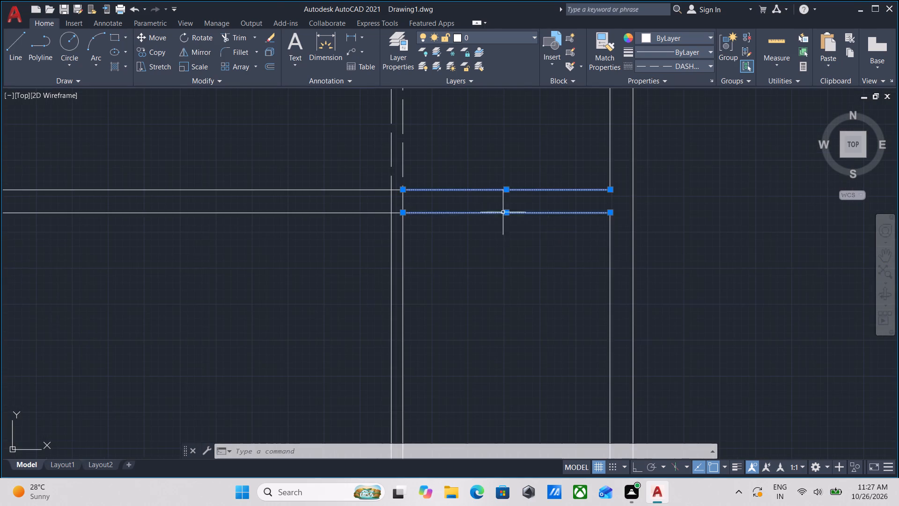
scroll(507, 222, down, 1)
middle_drag(507, 221, 483, 251)
scroll(473, 223, up, 3)
scroll(473, 223, down, 2)
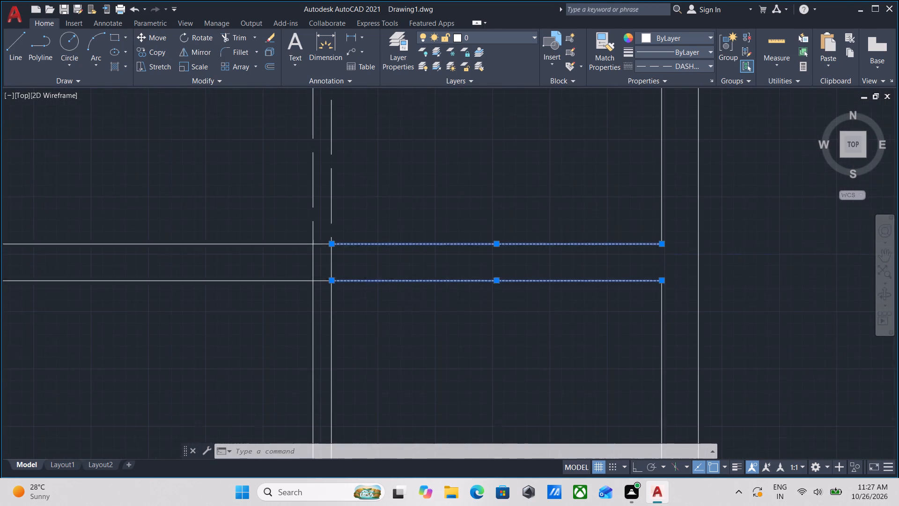
scroll(473, 223, down, 1)
middle_drag(473, 223, 462, 272)
scroll(475, 304, up, 3)
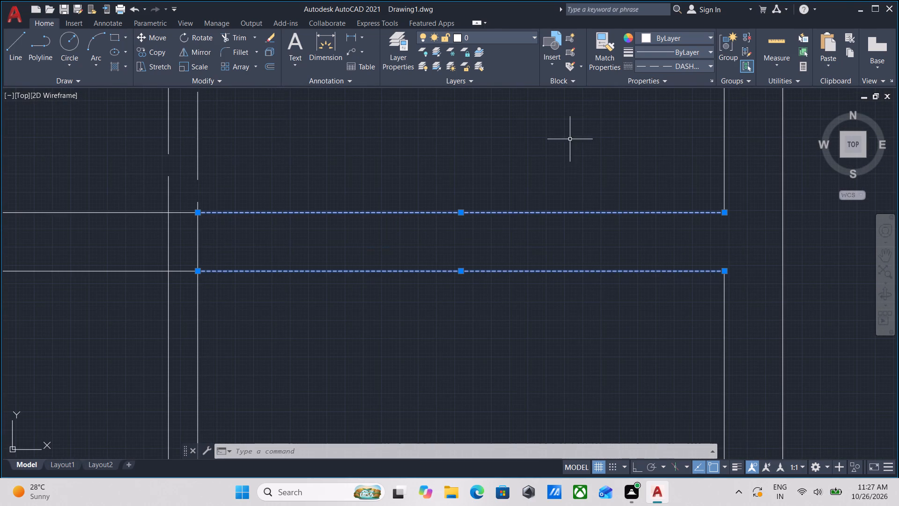
click(678, 67)
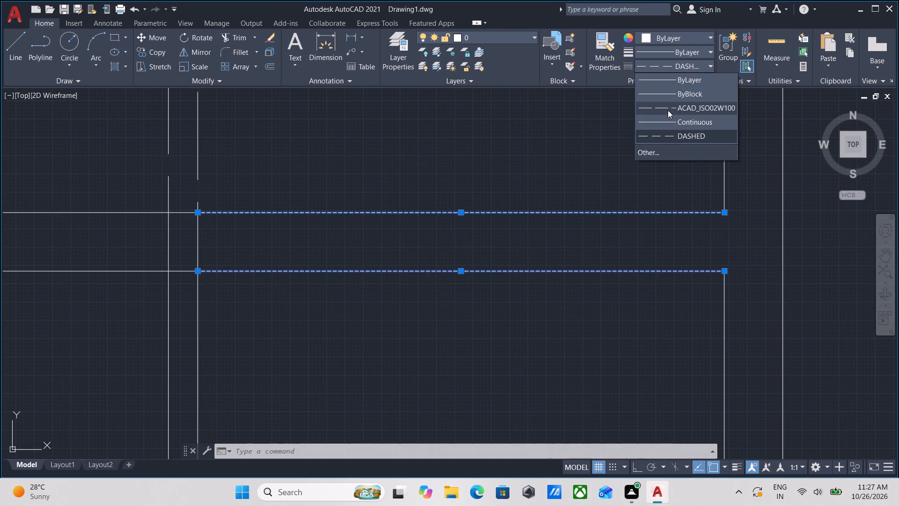
click(668, 106)
scroll(512, 195, down, 3)
middle_drag(512, 195, 504, 238)
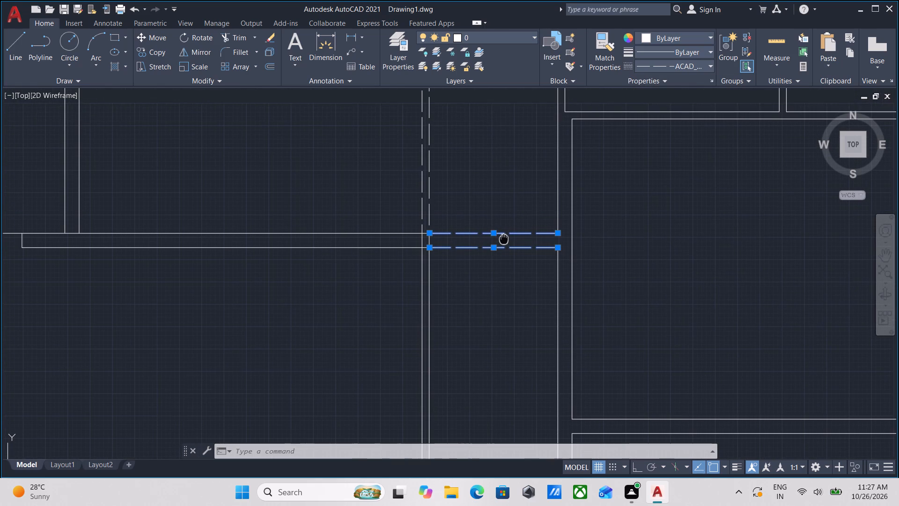
key(Escape)
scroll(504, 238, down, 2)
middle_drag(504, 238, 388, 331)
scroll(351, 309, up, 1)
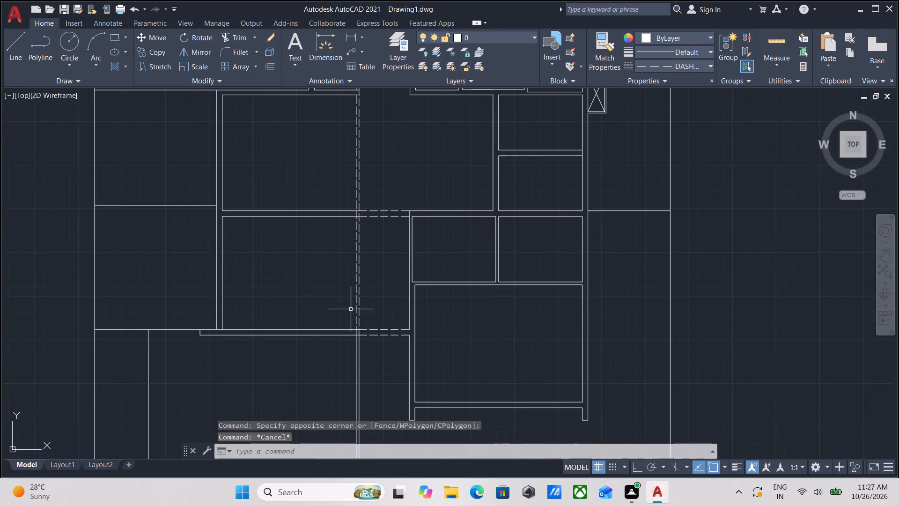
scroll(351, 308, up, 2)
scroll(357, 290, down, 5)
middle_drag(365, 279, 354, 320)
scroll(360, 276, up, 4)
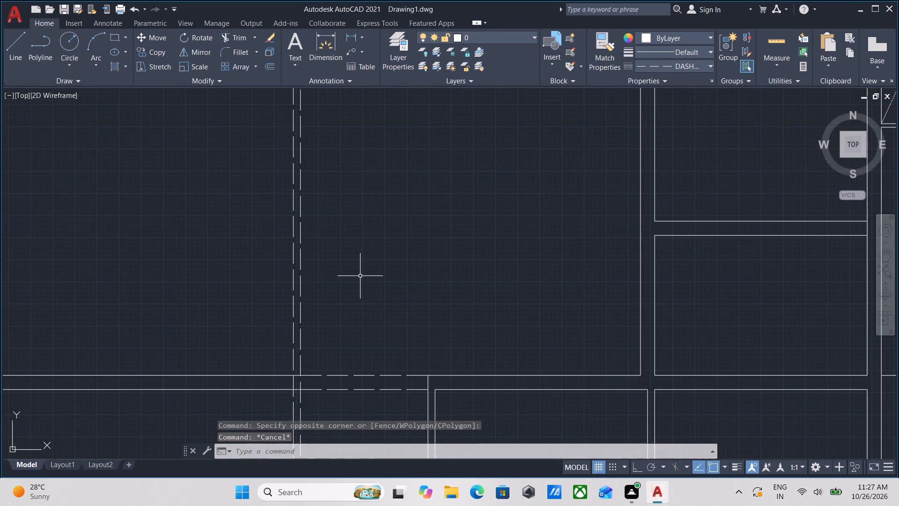
Examine the southern part of the floor plan, around the dashed wall segments, the two small rooms and the large room south of them.
scroll(360, 276, down, 3)
middle_drag(360, 276, 374, 252)
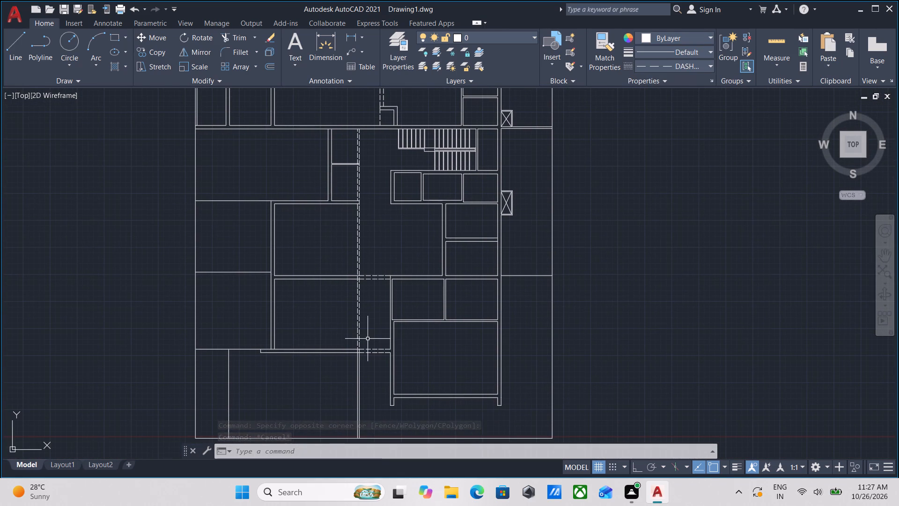
middle_drag(373, 373, 379, 330)
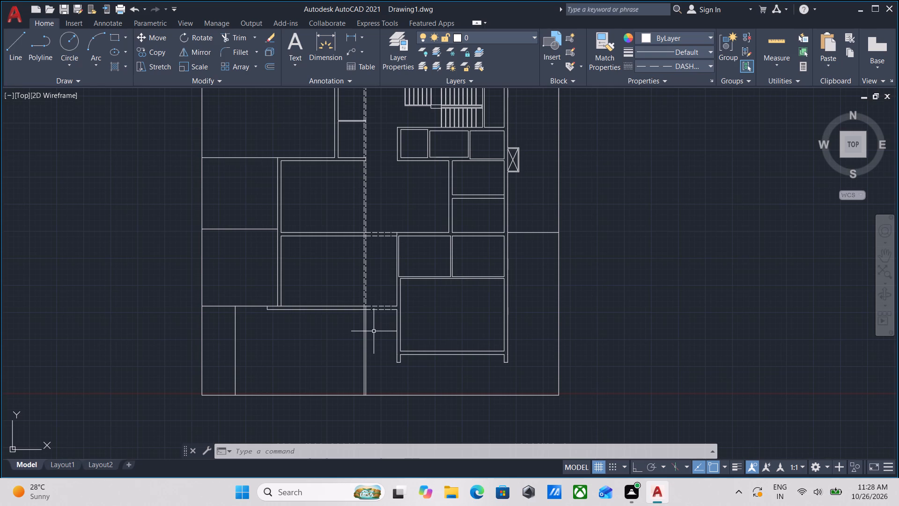
scroll(402, 275, down, 2)
scroll(400, 275, up, 2)
scroll(381, 310, up, 1)
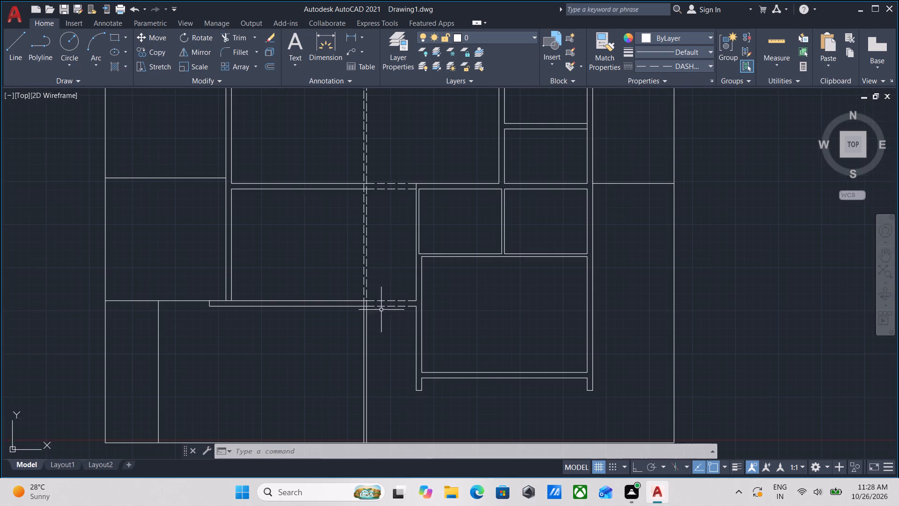
scroll(380, 311, up, 3)
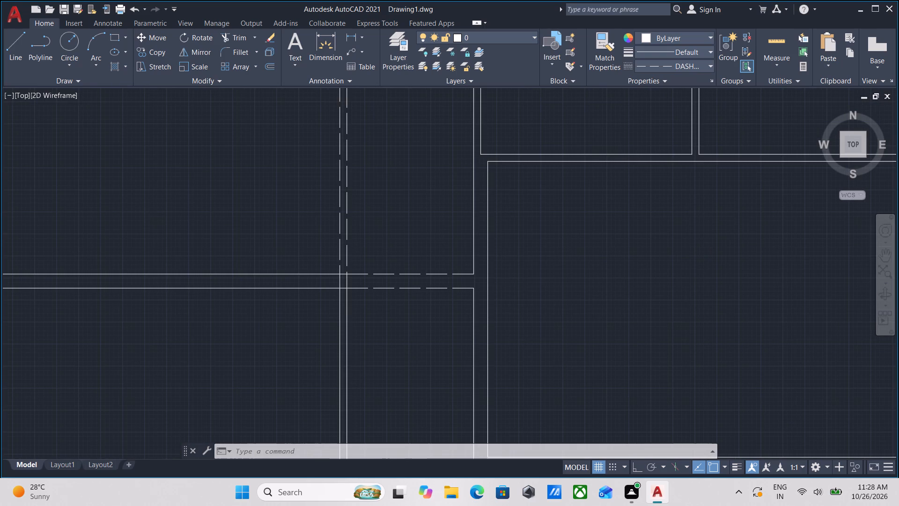
scroll(507, 250, down, 3)
middle_drag(508, 249, 413, 304)
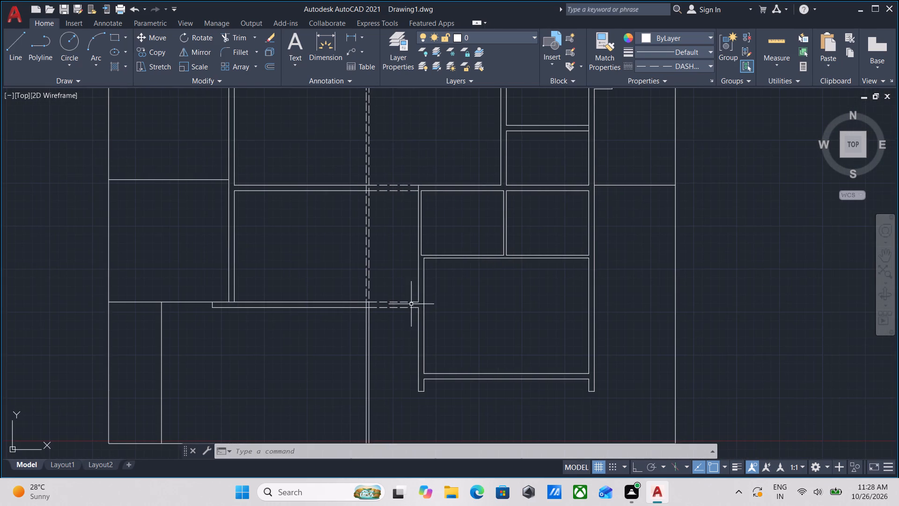
scroll(454, 297, up, 1)
middle_drag(454, 297, 351, 305)
scroll(393, 271, down, 1)
middle_drag(393, 271, 301, 299)
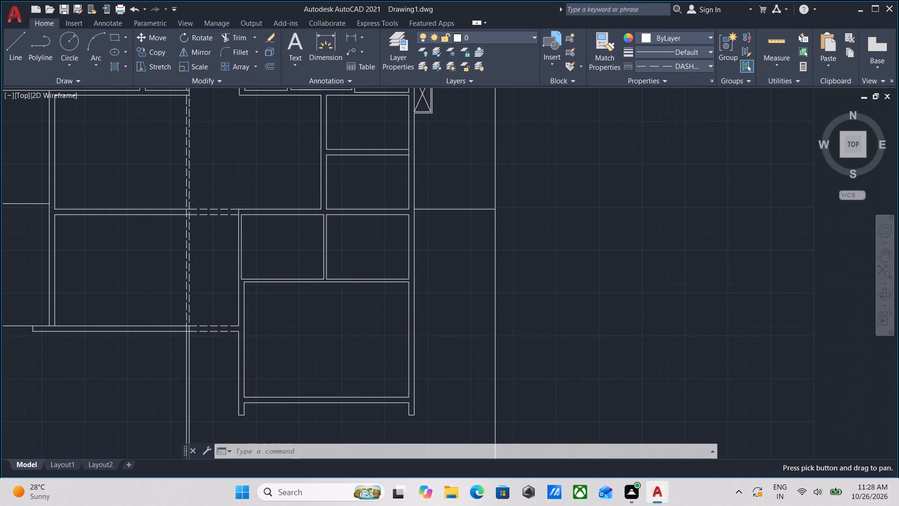
scroll(276, 316, down, 1)
middle_drag(276, 315, 295, 283)
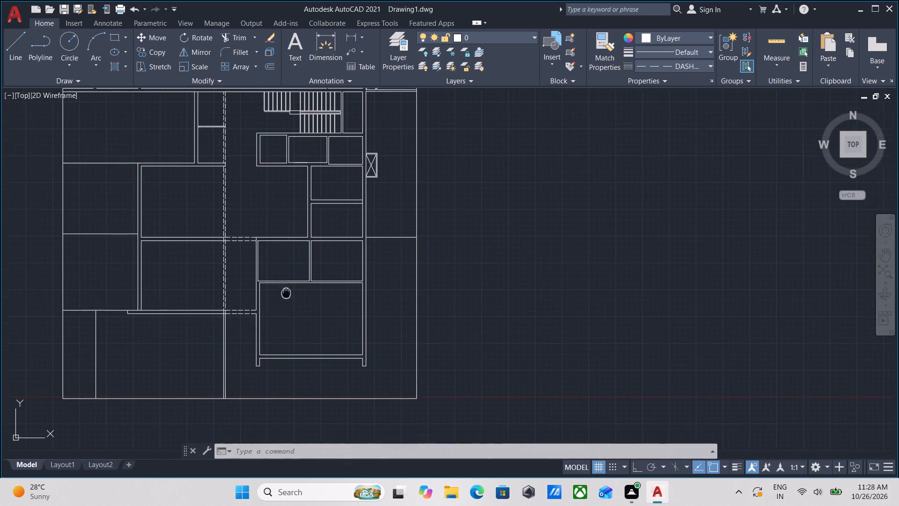
middle_drag(295, 283, 317, 260)
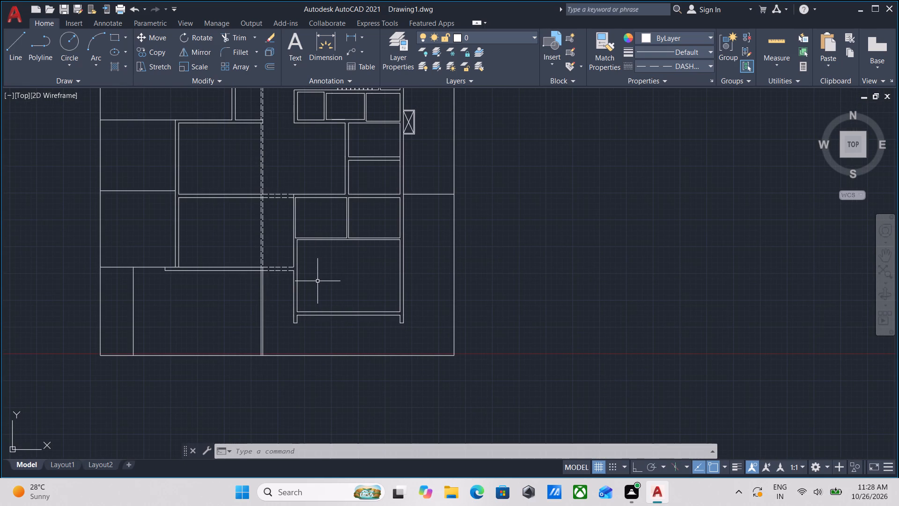
middle_drag(315, 333, 328, 295)
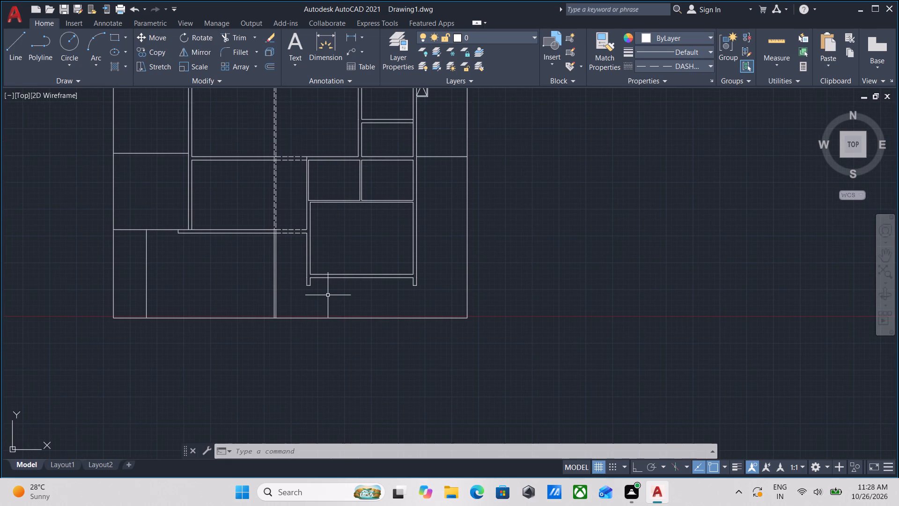
scroll(333, 220, up, 1)
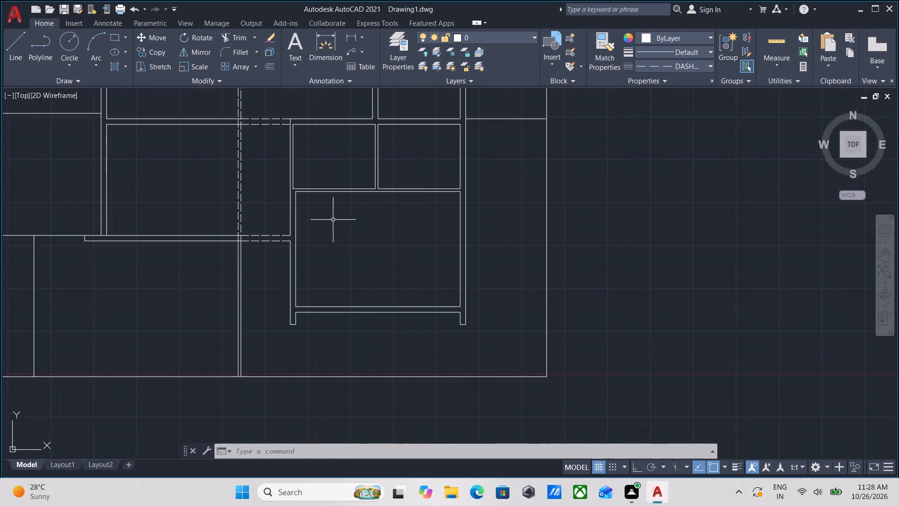
scroll(333, 220, up, 1)
middle_drag(331, 221, 326, 269)
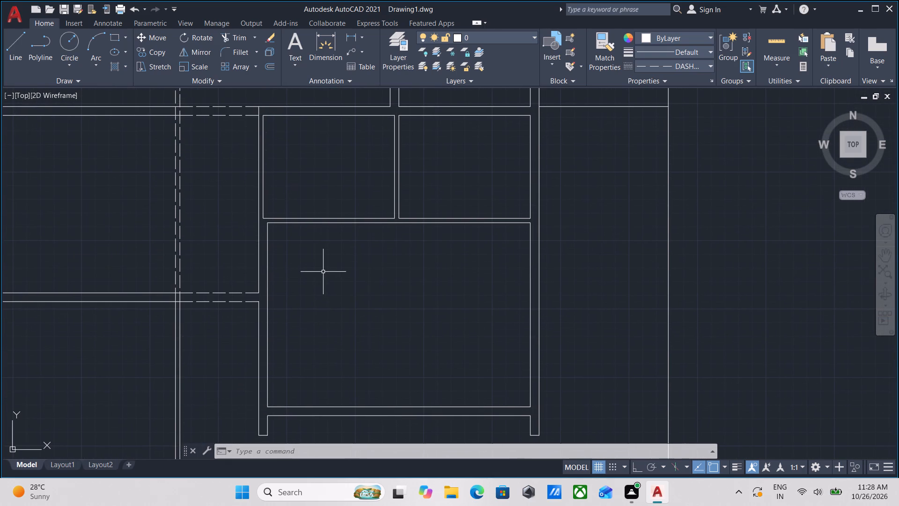
middle_drag(323, 272, 328, 317)
scroll(328, 311, down, 1)
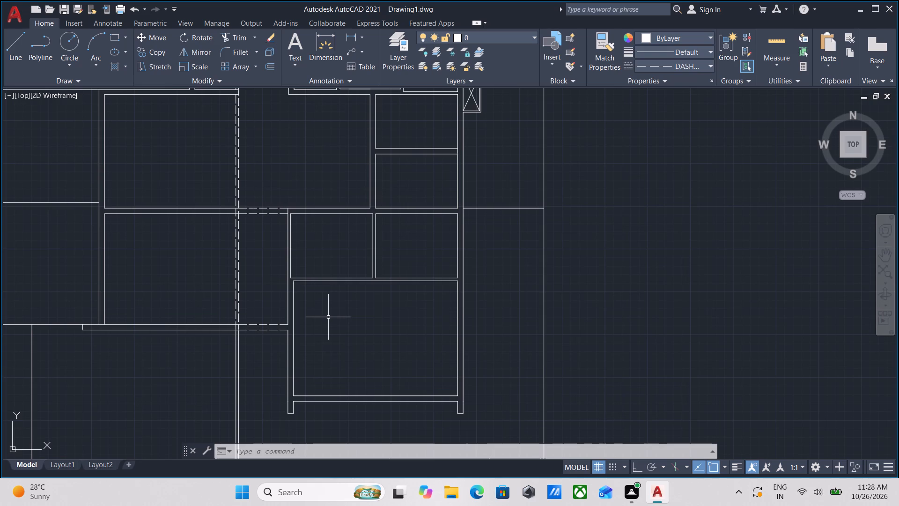
scroll(289, 301, up, 3)
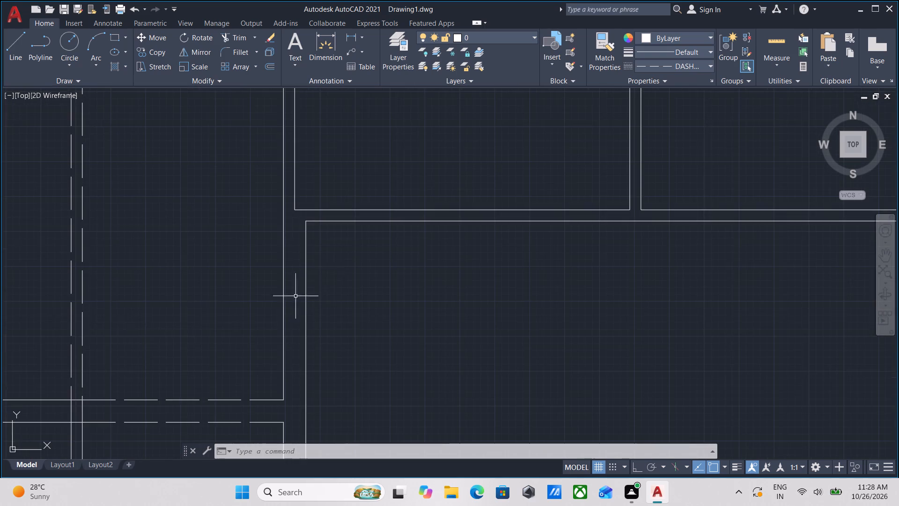
middle_drag(324, 271, 324, 352)
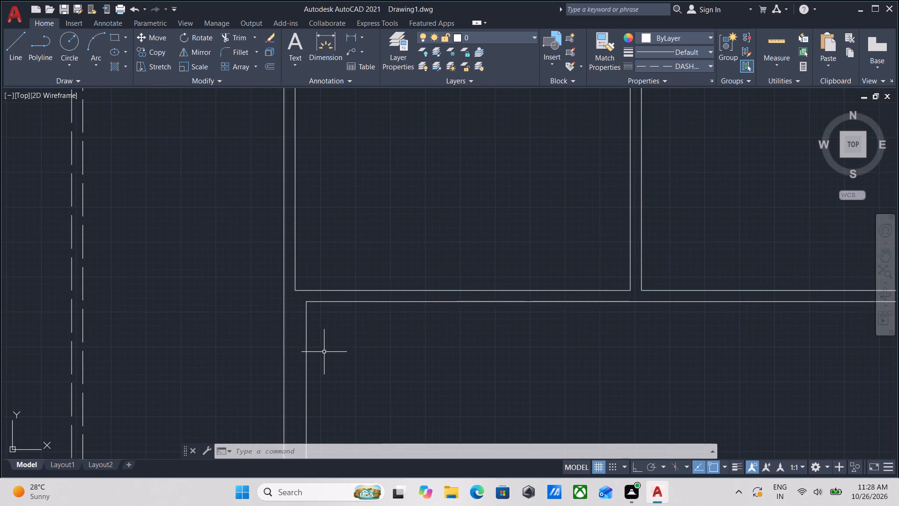
scroll(324, 352, up, 1)
middle_drag(324, 352, 324, 402)
scroll(312, 357, down, 3)
middle_drag(312, 357, 317, 386)
scroll(317, 386, up, 3)
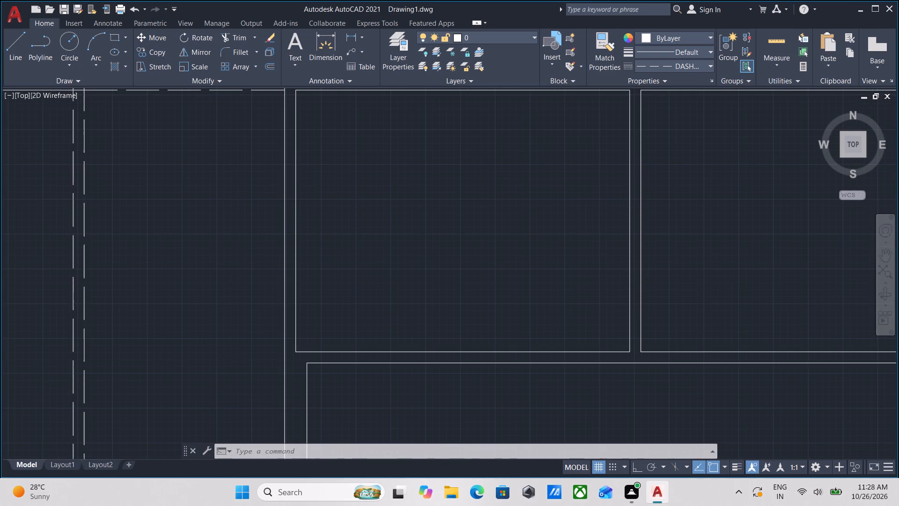
scroll(317, 386, down, 2)
middle_drag(318, 386, 385, 354)
scroll(409, 279, up, 2)
scroll(414, 239, down, 2)
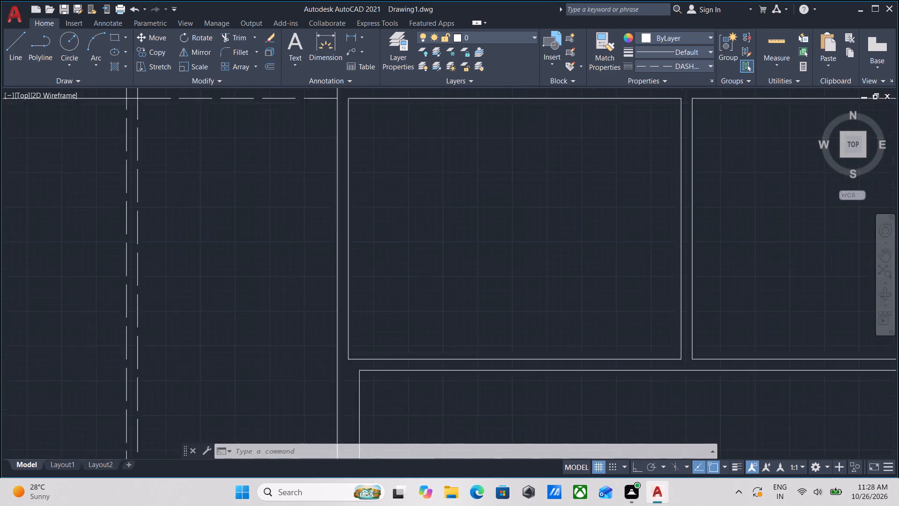
scroll(420, 238, down, 1)
middle_drag(423, 238, 275, 223)
scroll(286, 227, down, 3)
scroll(309, 306, up, 3)
scroll(273, 287, up, 2)
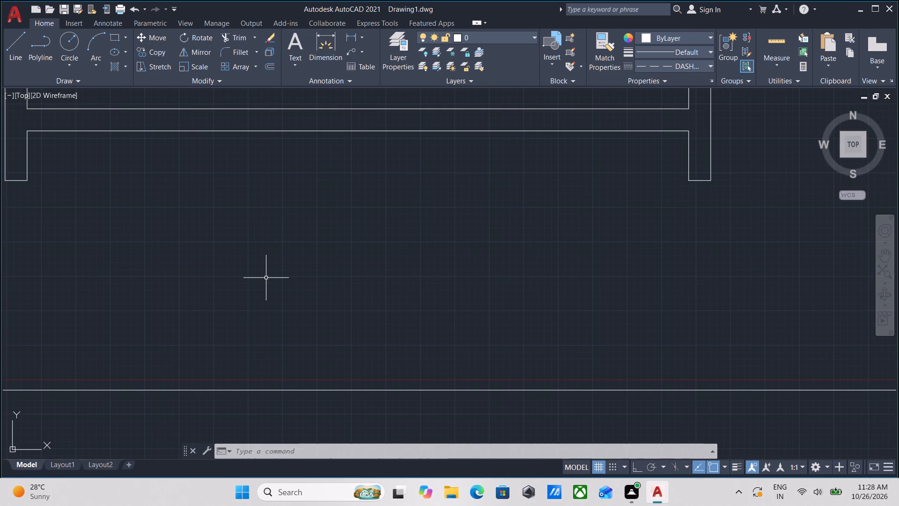
scroll(278, 245, up, 4)
scroll(278, 244, down, 3)
middle_drag(278, 244, 377, 394)
scroll(334, 335, down, 3)
middle_drag(334, 335, 360, 376)
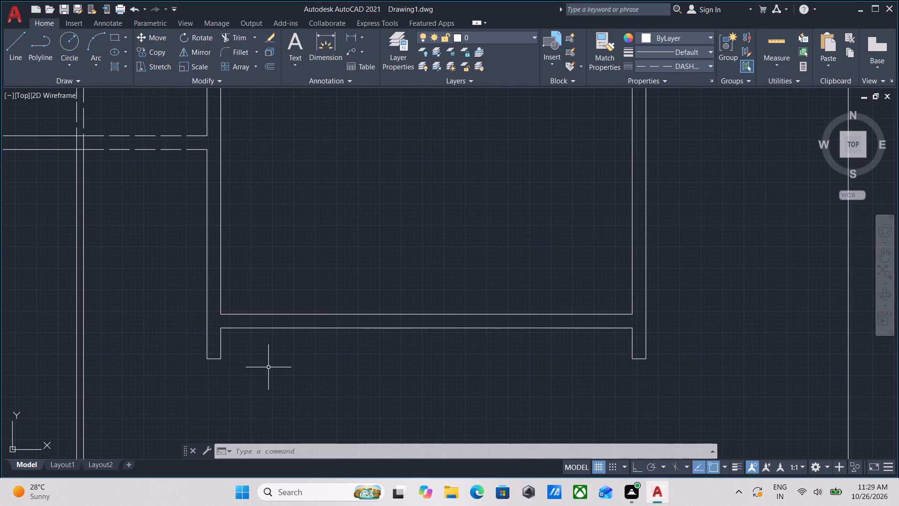
middle_drag(262, 289, 257, 398)
middle_drag(278, 298, 285, 430)
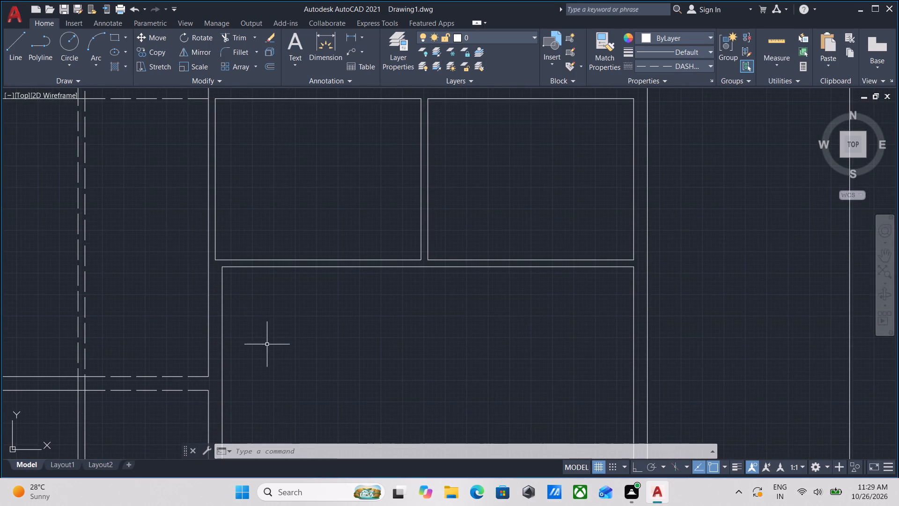
Set the current linetype to ByLayer and draw a 4" vertical line across the wall at the large southern room's northwest inner corner.
middle_drag(267, 343, 274, 359)
key(l)
key(Return)
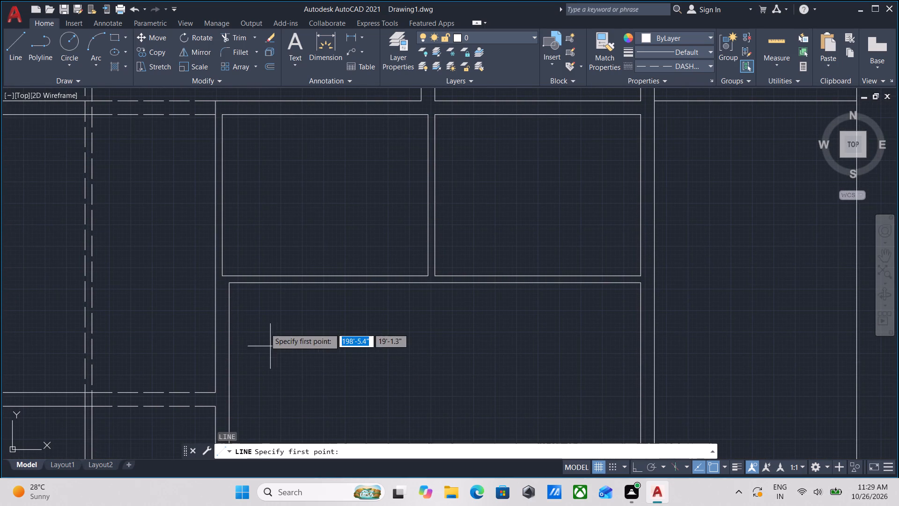
scroll(262, 317, up, 2)
middle_drag(262, 317, 568, 384)
scroll(490, 299, up, 3)
scroll(490, 299, down, 1)
middle_drag(490, 299, 490, 326)
click(705, 68)
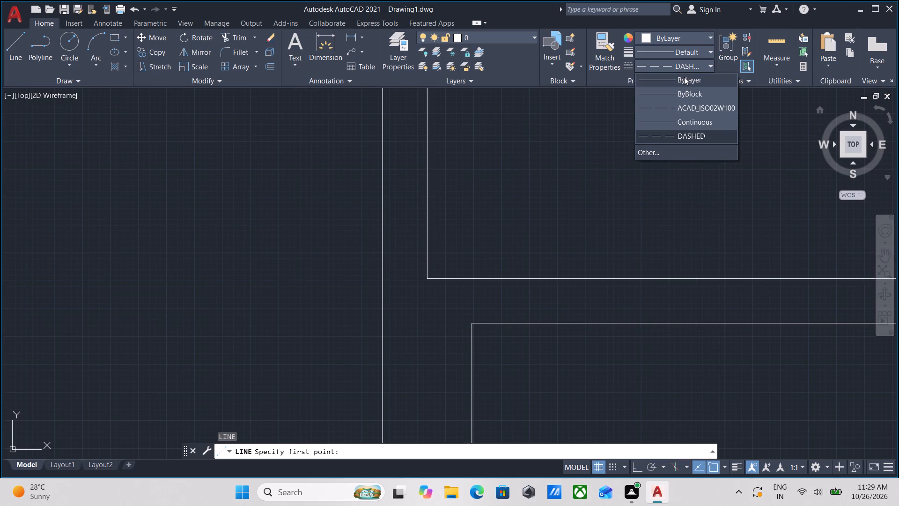
click(684, 74)
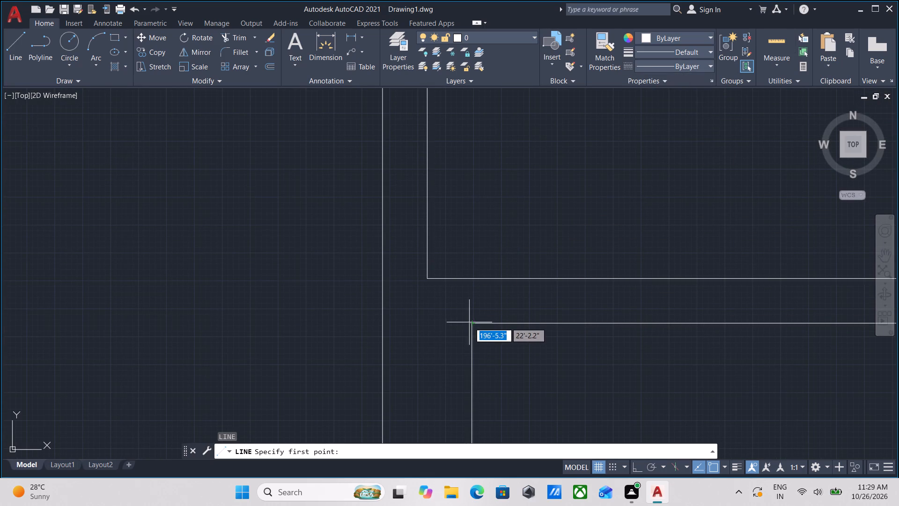
click(472, 323)
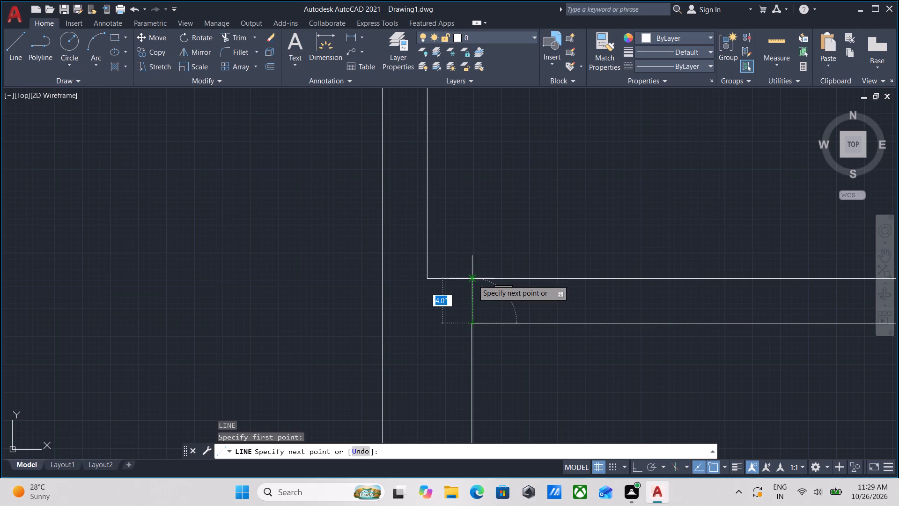
click(473, 280)
key(Escape)
Offset the short vertical line 2' east within the wall north of the large southern room.
click(498, 316)
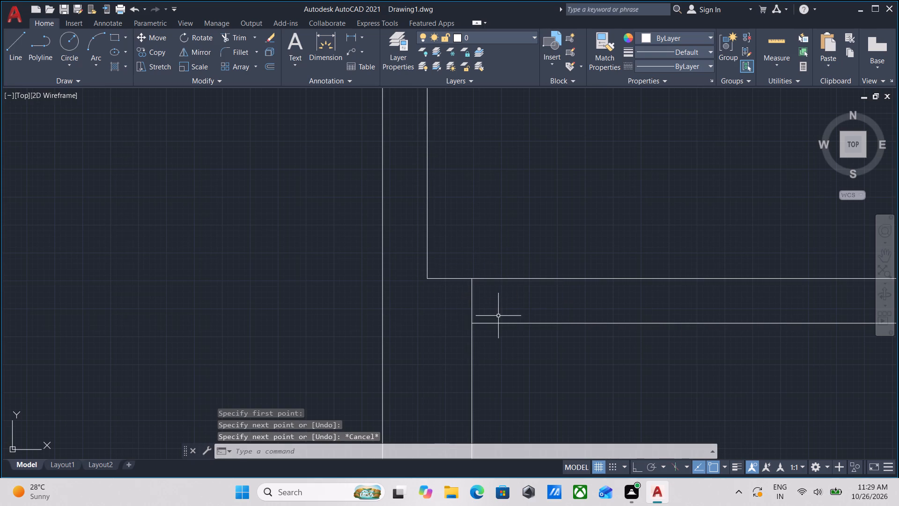
click(457, 294)
scroll(509, 298, down, 1)
middle_drag(509, 298, 473, 326)
scroll(473, 326, up, 1)
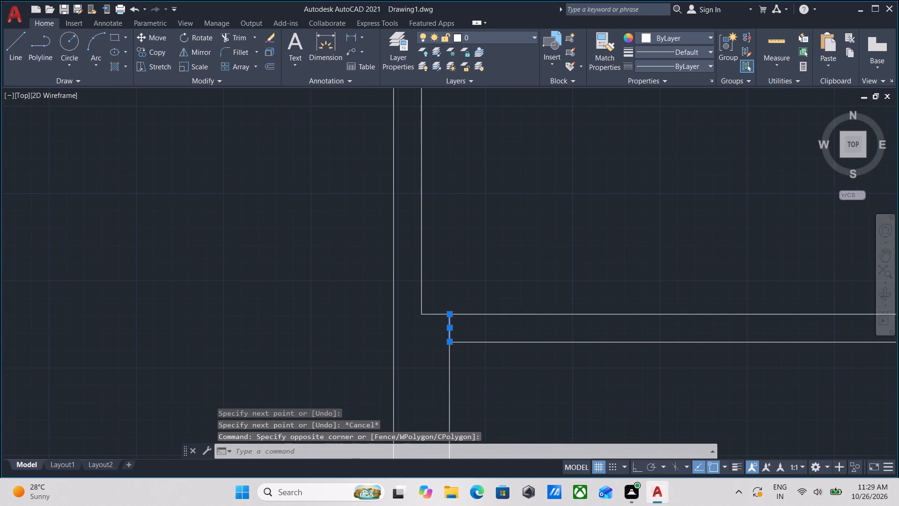
key(o)
key(Return)
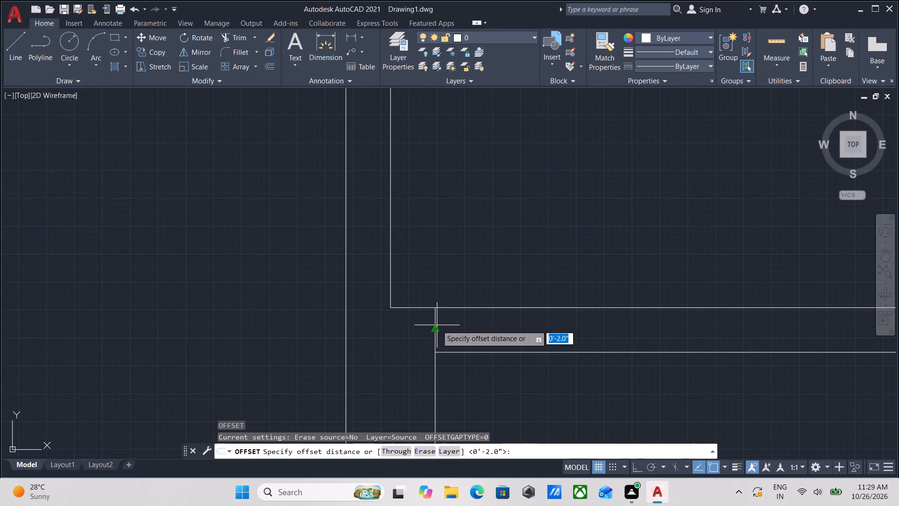
click(437, 327)
click(540, 326)
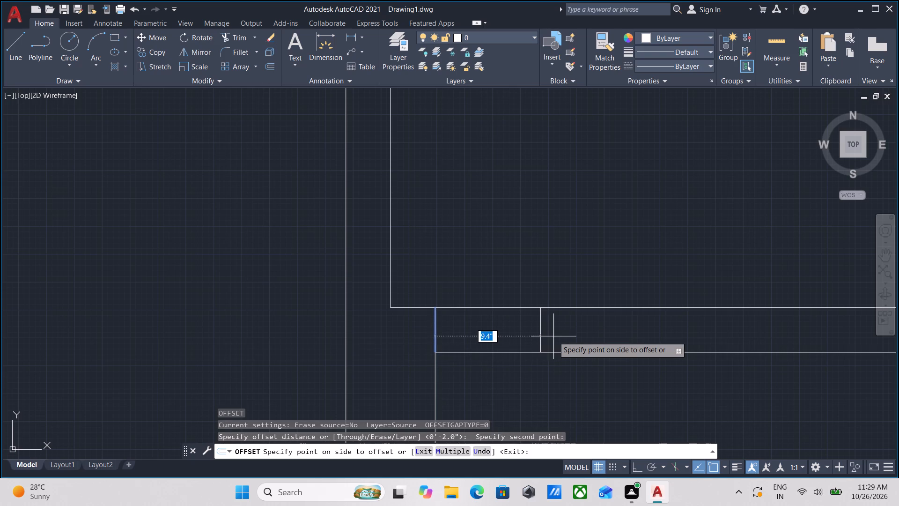
text(2')
key(Return)
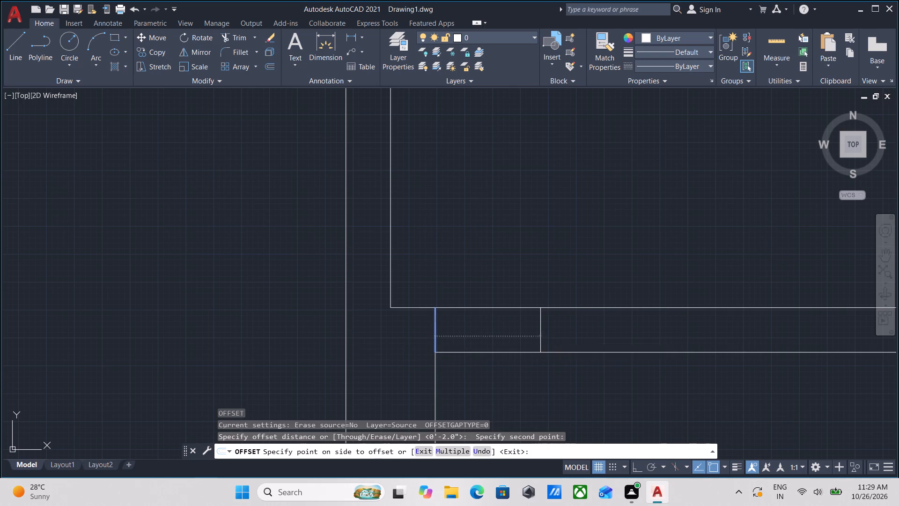
Offset the new short line 4' further east to mark the opening's other side, and end the Offset command.
scroll(553, 336, down, 2)
middle_drag(552, 336, 458, 365)
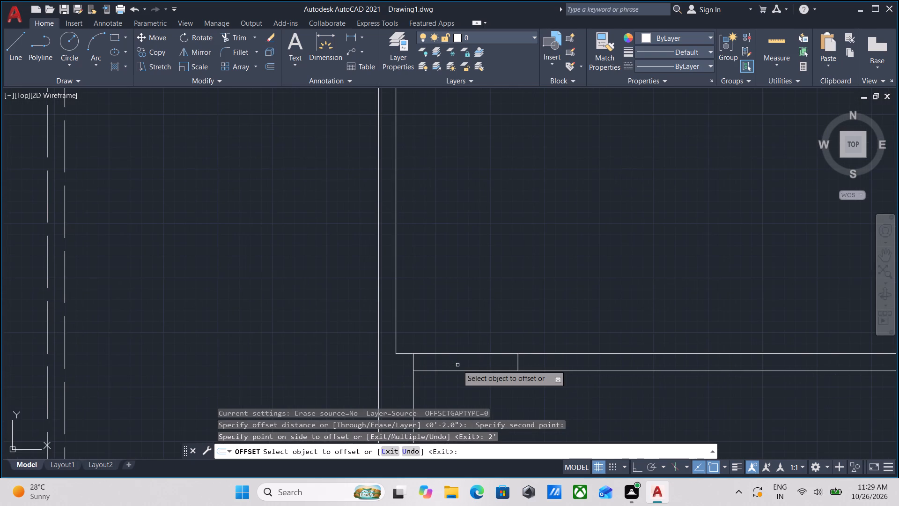
scroll(569, 364, down, 2)
middle_drag(570, 363, 477, 364)
scroll(460, 373, up, 4)
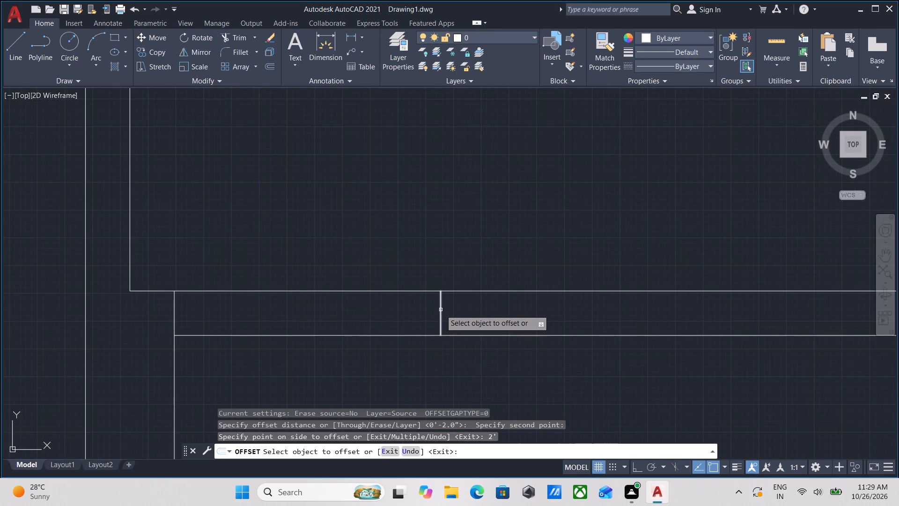
click(441, 309)
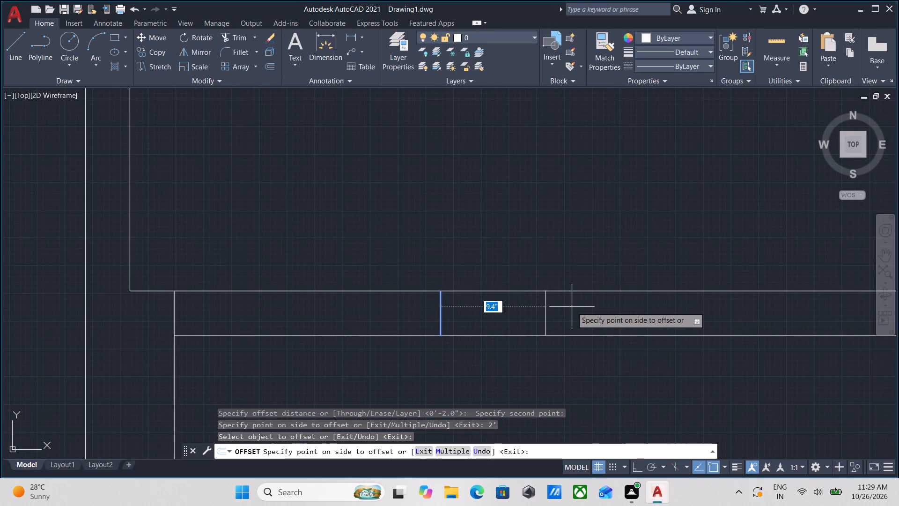
text(4')
key(Return)
scroll(580, 303, down, 3)
middle_drag(585, 304, 477, 320)
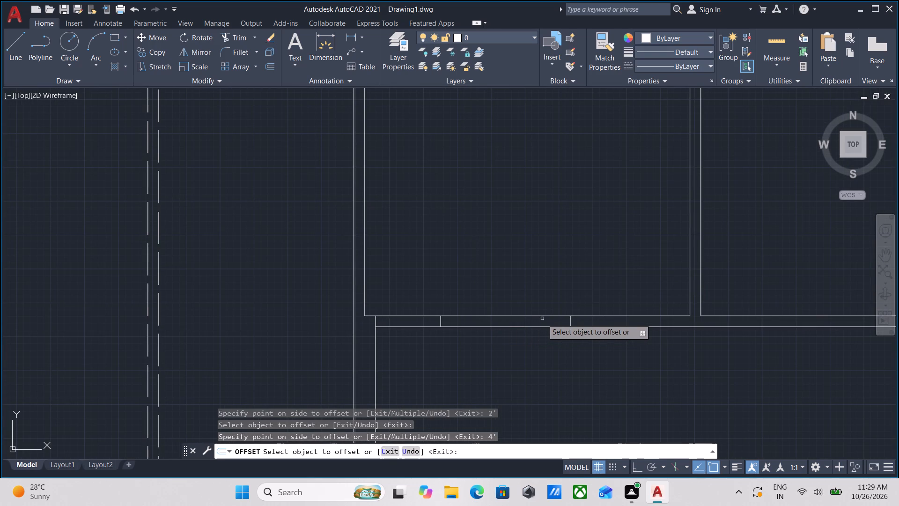
scroll(550, 315, up, 2)
key(Escape)
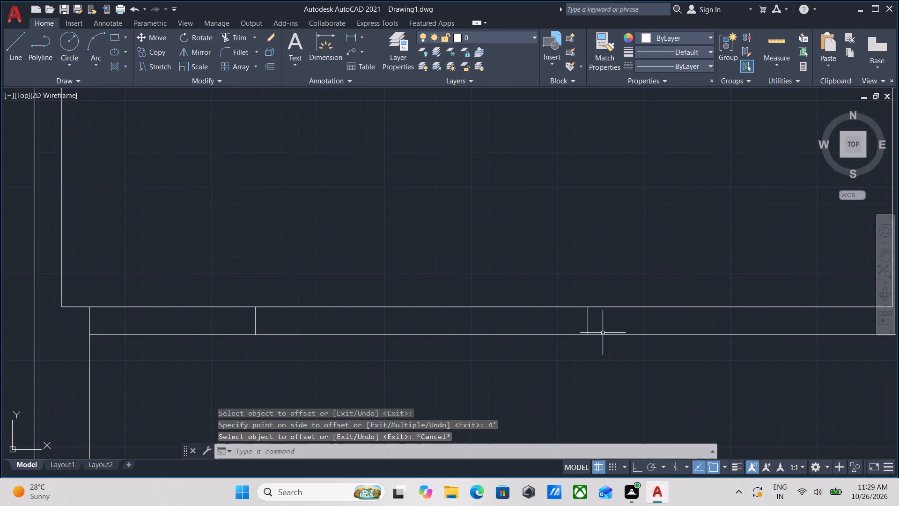
Erase the short vertical line marking the opening's east side in the wall north of the large southern room.
click(603, 317)
click(567, 320)
right_click(567, 320)
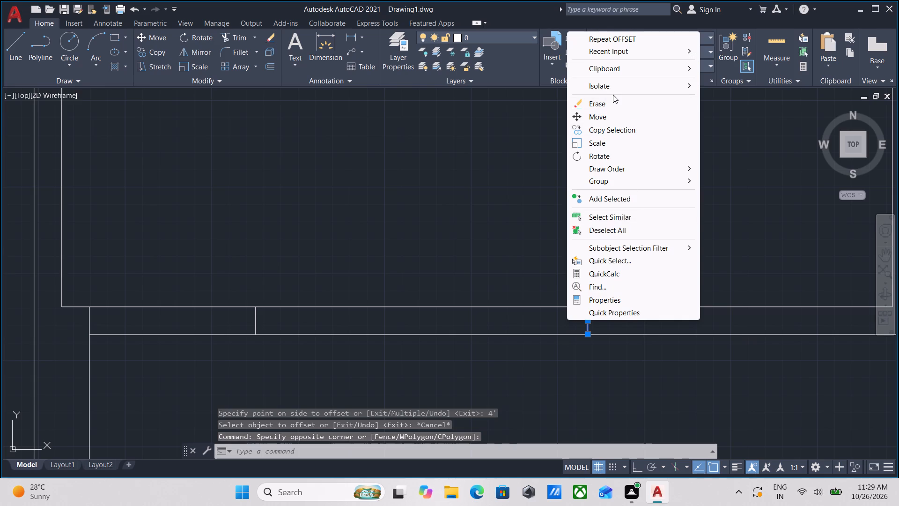
click(613, 106)
Offset the opening's remaining west-side line 3'6" east within the wall north of the large southern room, and end the Offset command.
scroll(235, 329, up, 3)
click(317, 313)
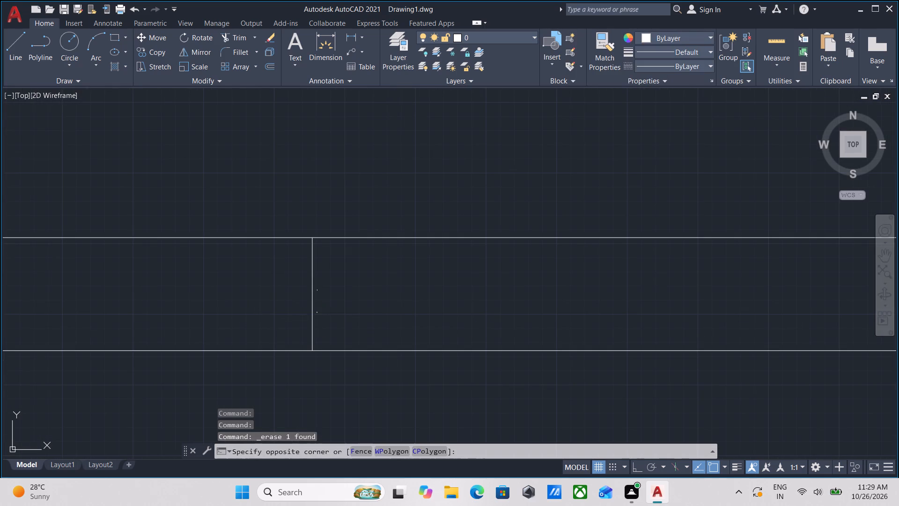
click(299, 300)
key(o)
key(Return)
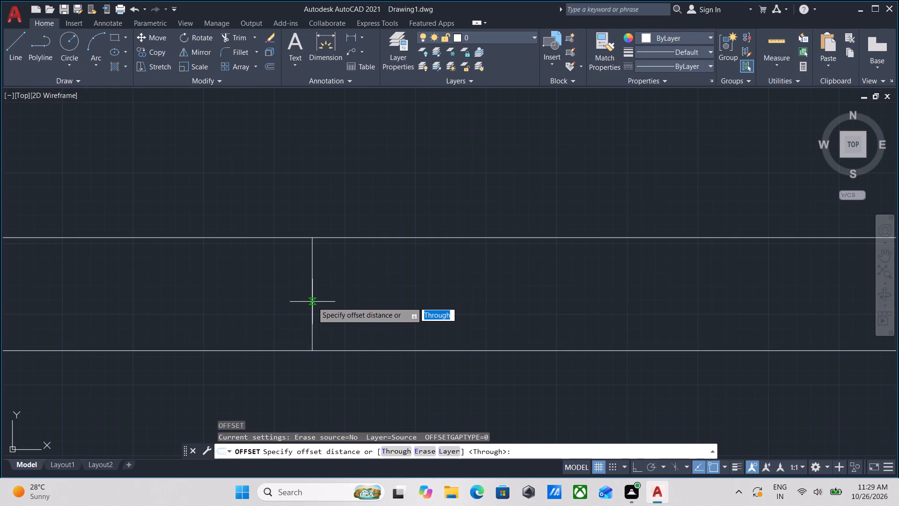
click(312, 295)
click(464, 292)
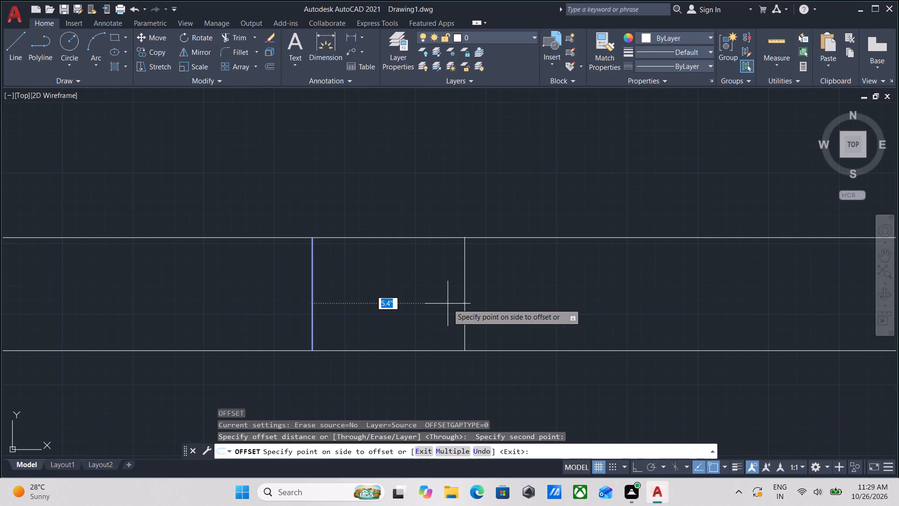
text(3'6)
key(shift+quotedbl)
key(shift+Return)
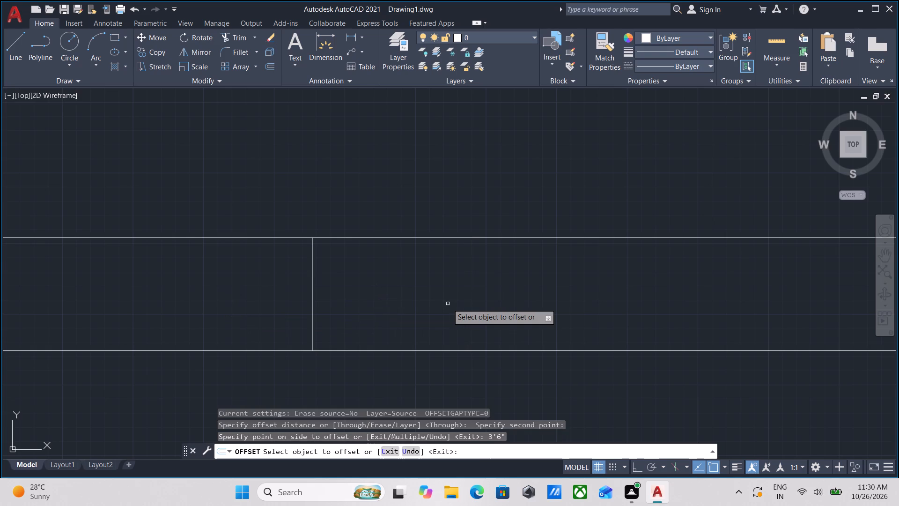
scroll(448, 304, down, 3)
middle_drag(448, 304, 276, 346)
scroll(434, 374, down, 1)
key(Escape)
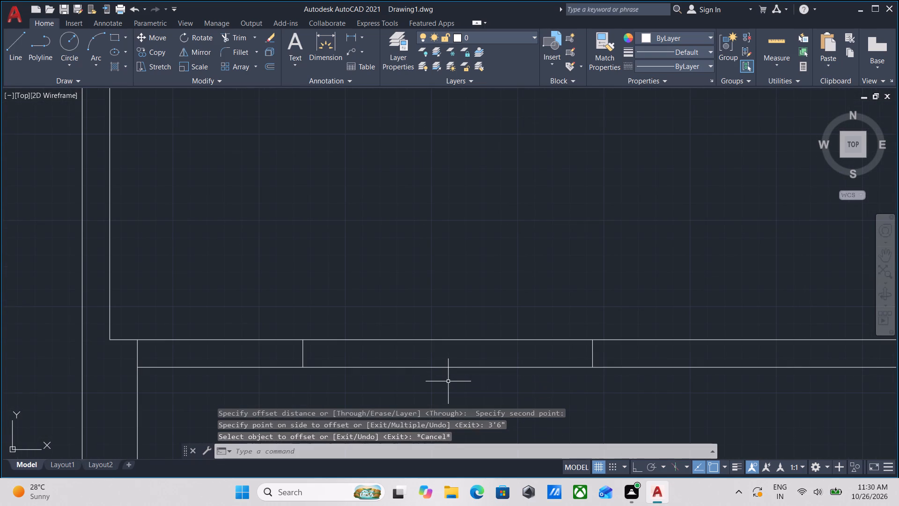
Trim both wall lines between the two short lines to open the wall between the small western room and the large southern room.
text(tr)
key(Return)
click(448, 383)
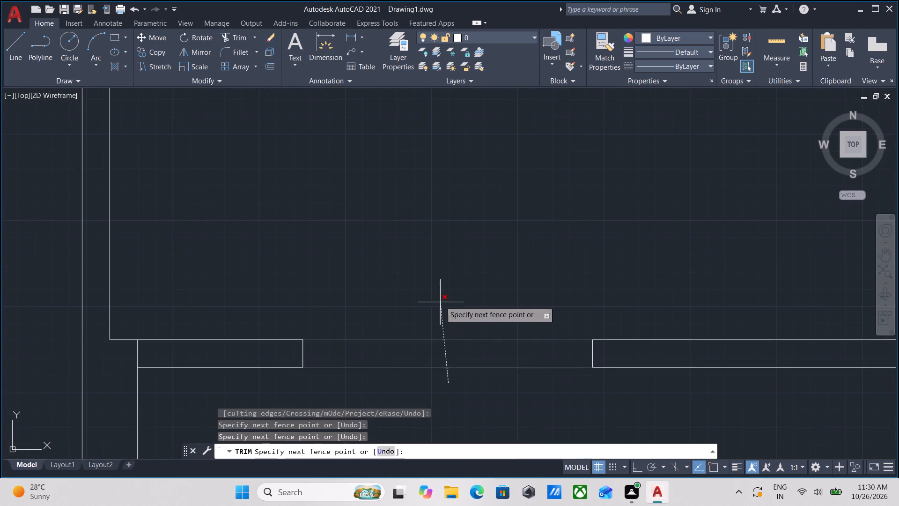
click(440, 300)
scroll(440, 300, down, 3)
middle_drag(440, 300, 430, 361)
middle_drag(408, 315, 407, 346)
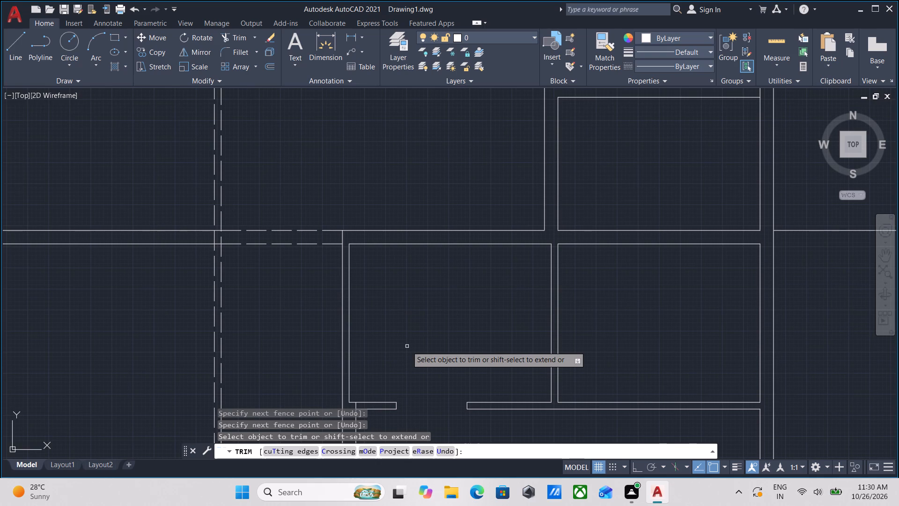
scroll(407, 346, down, 1)
middle_drag(407, 346, 423, 333)
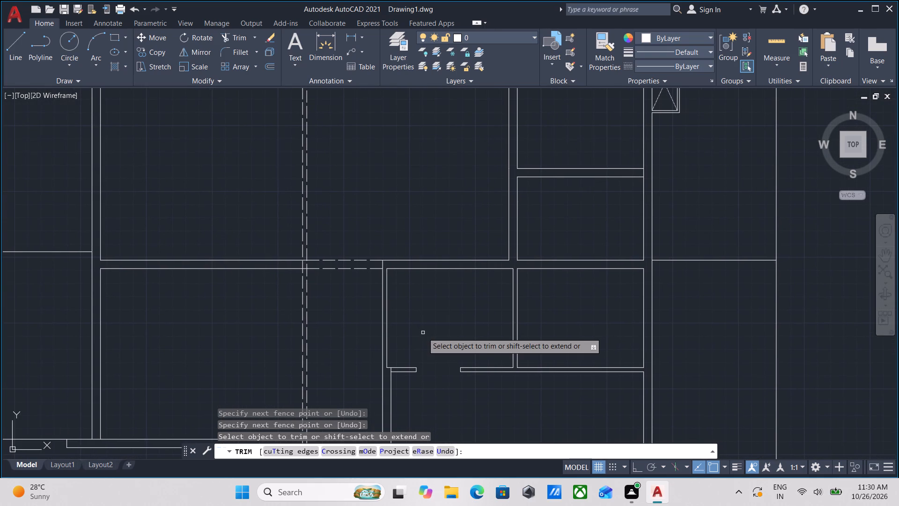
key(Escape)
With Ortho on, draw an 8" vertical line across the small western room's north wall, aligned with the west side of the opening below.
key(l)
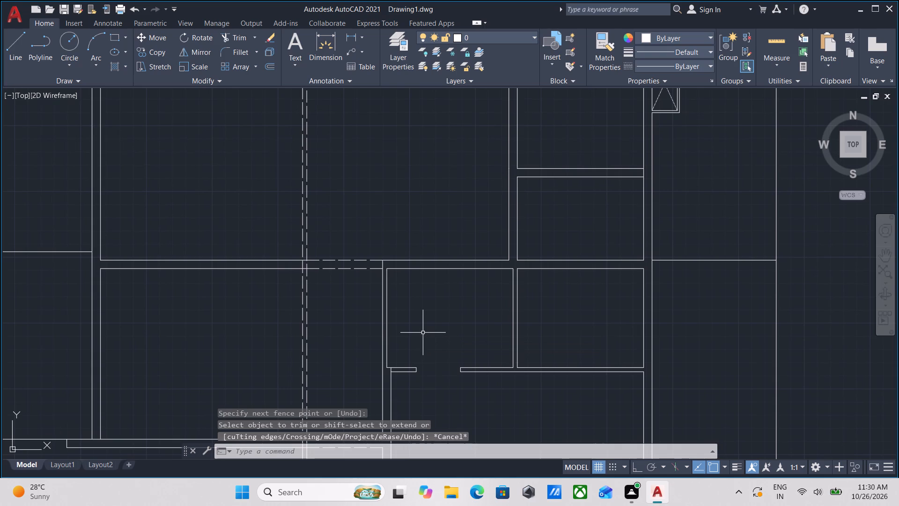
key(Return)
scroll(420, 360, up, 2)
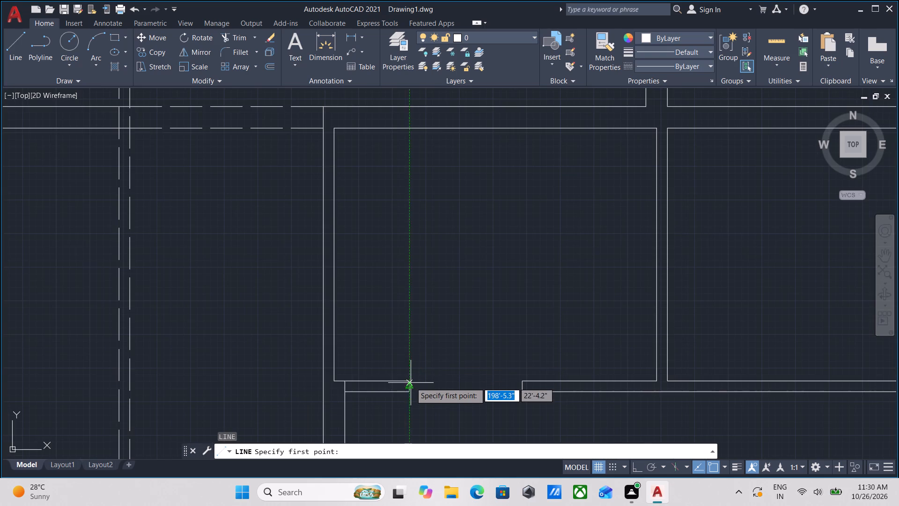
middle_drag(412, 196, 412, 216)
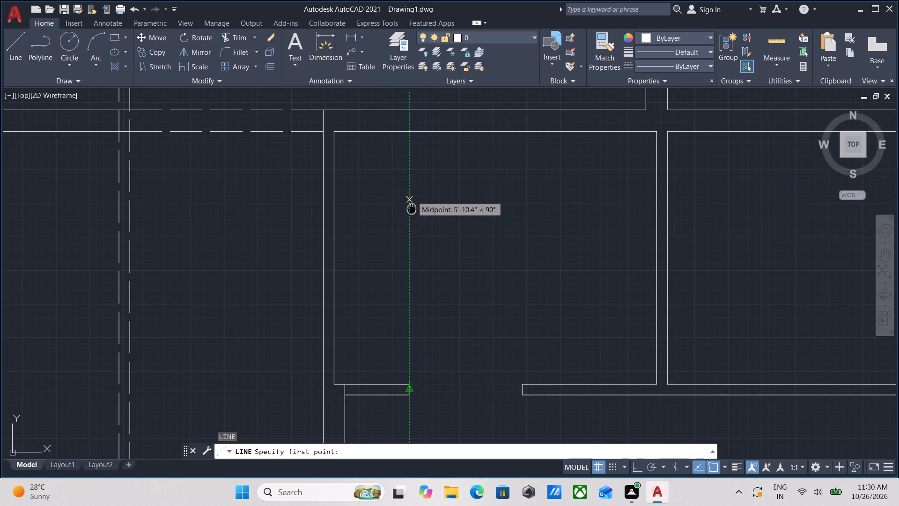
middle_drag(412, 216, 414, 304)
scroll(412, 237, down, 2)
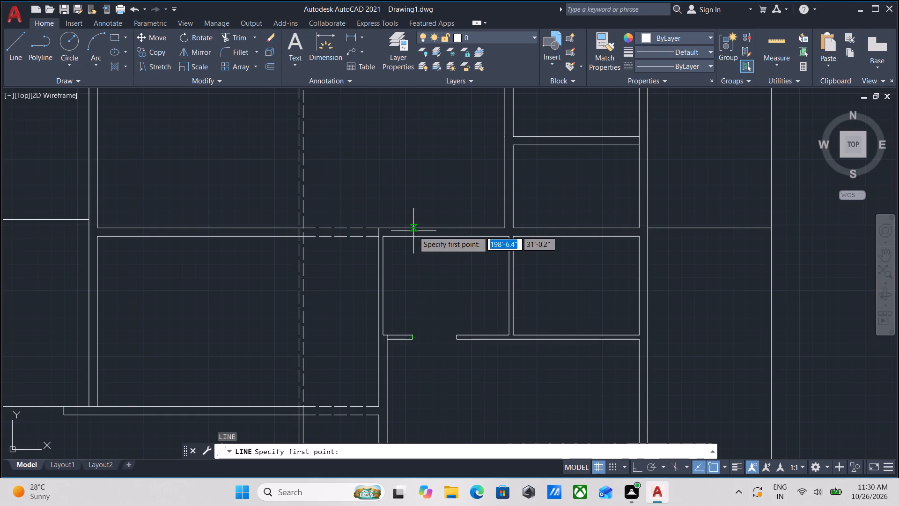
scroll(413, 231, up, 1)
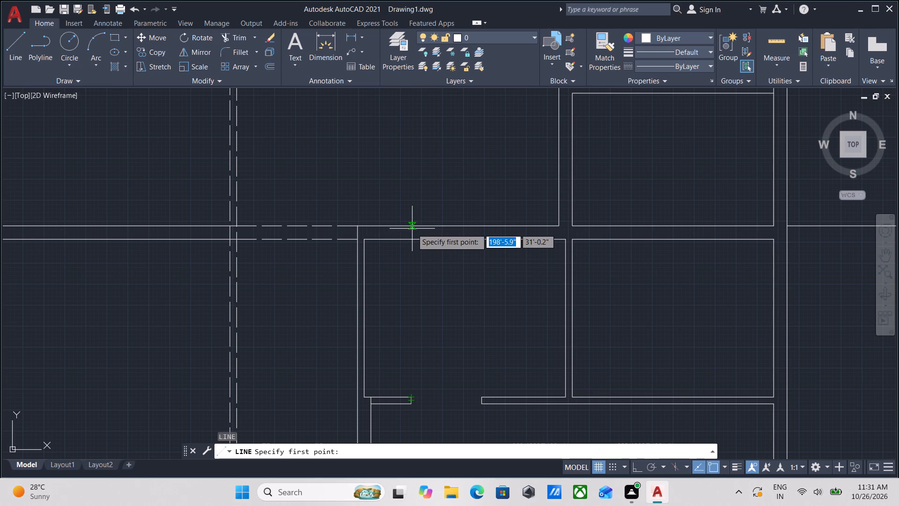
scroll(412, 231, up, 1)
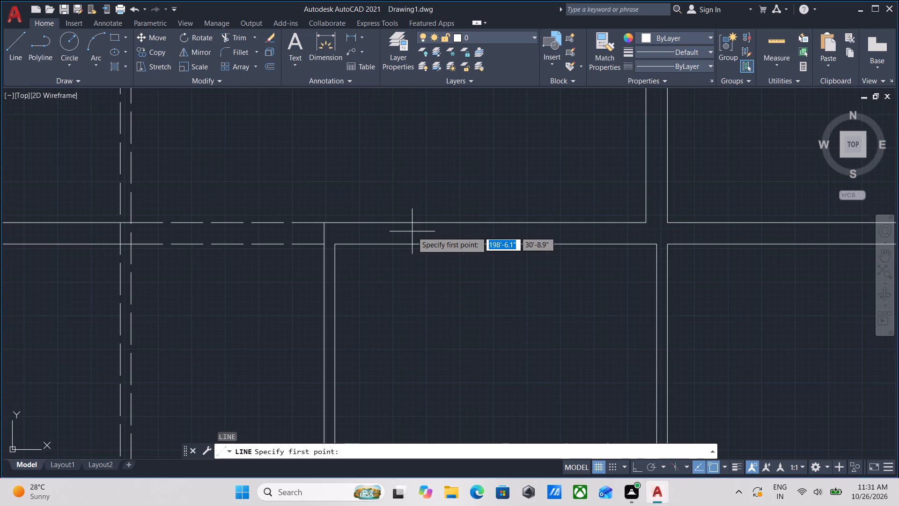
scroll(412, 231, down, 3)
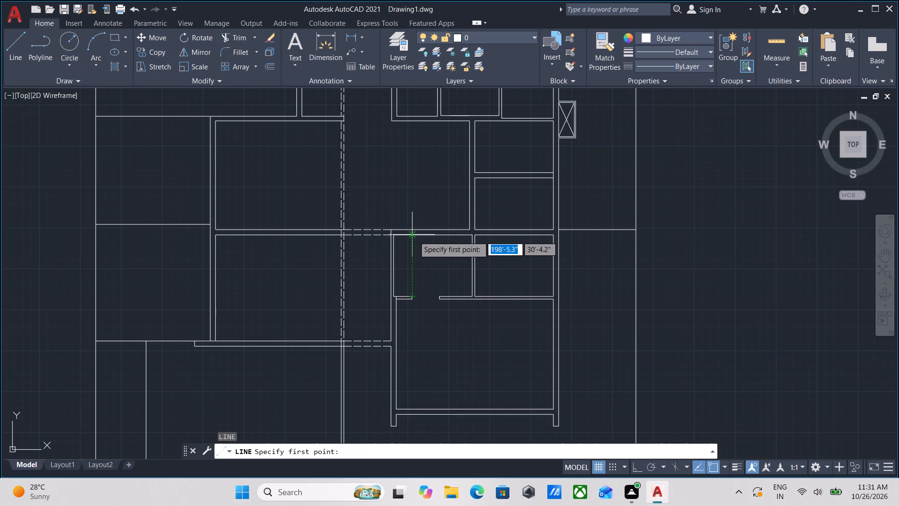
click(414, 236)
scroll(414, 231, up, 3)
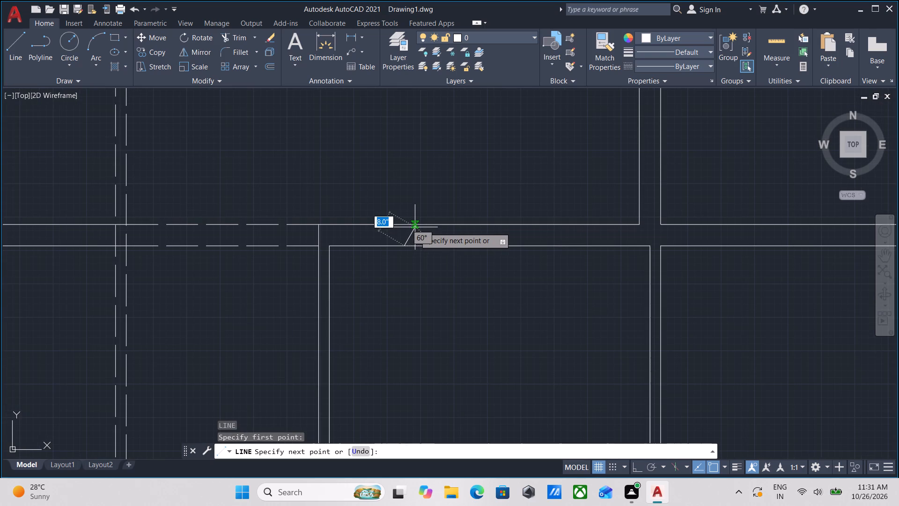
middle_drag(414, 225, 490, 387)
scroll(485, 371, down, 1)
middle_drag(485, 371, 505, 217)
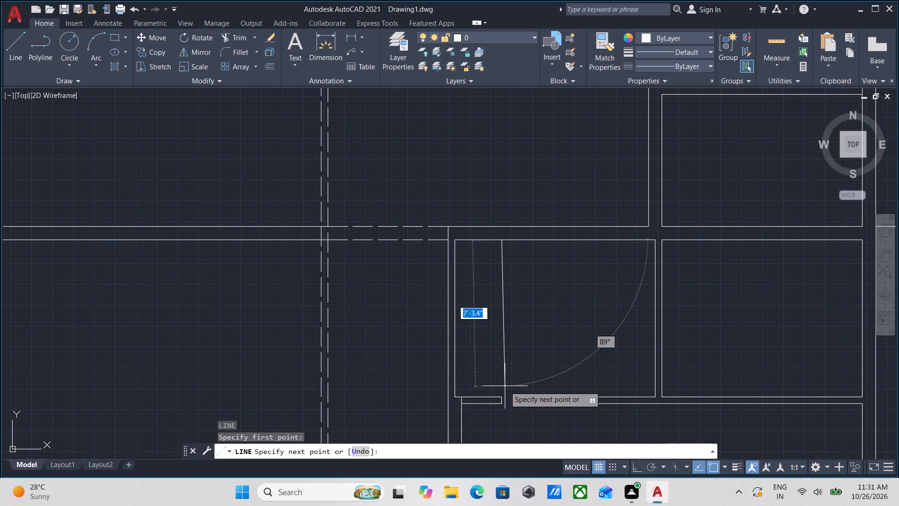
key(F8)
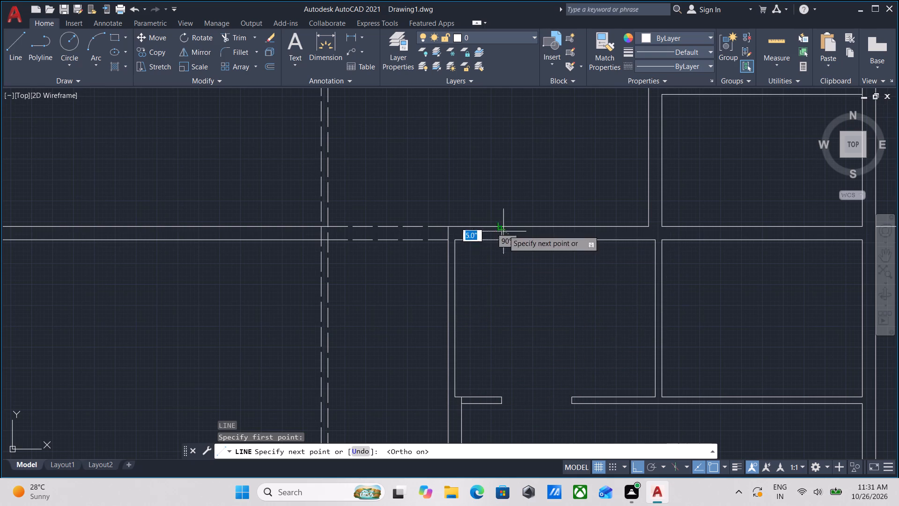
scroll(505, 216, up, 1)
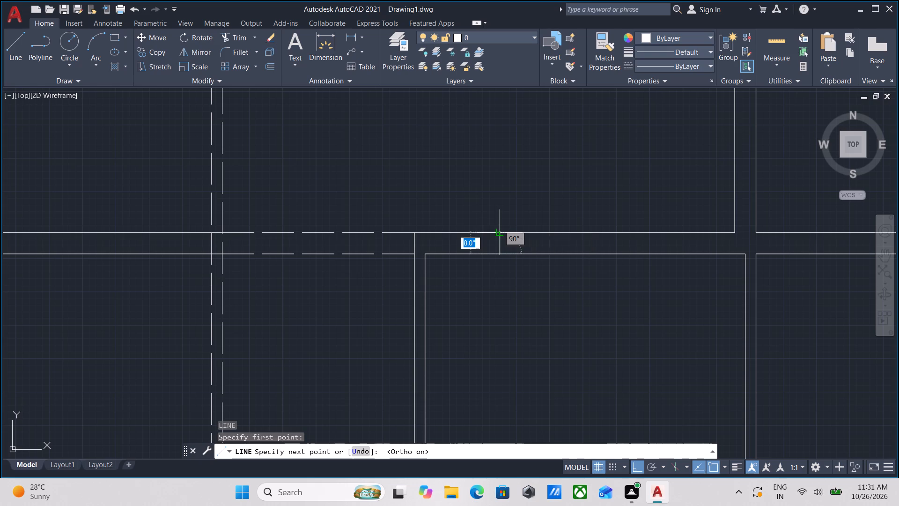
click(498, 231)
scroll(498, 231, up, 3)
key(Escape)
Offset the new 8" line 3'6" east within the north wall and end the Offset command.
click(527, 274)
click(464, 264)
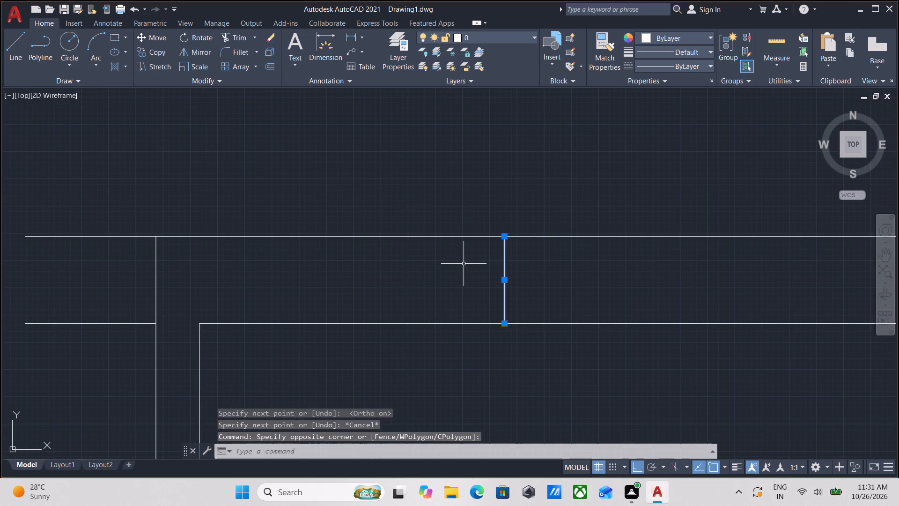
key(o)
key(Return)
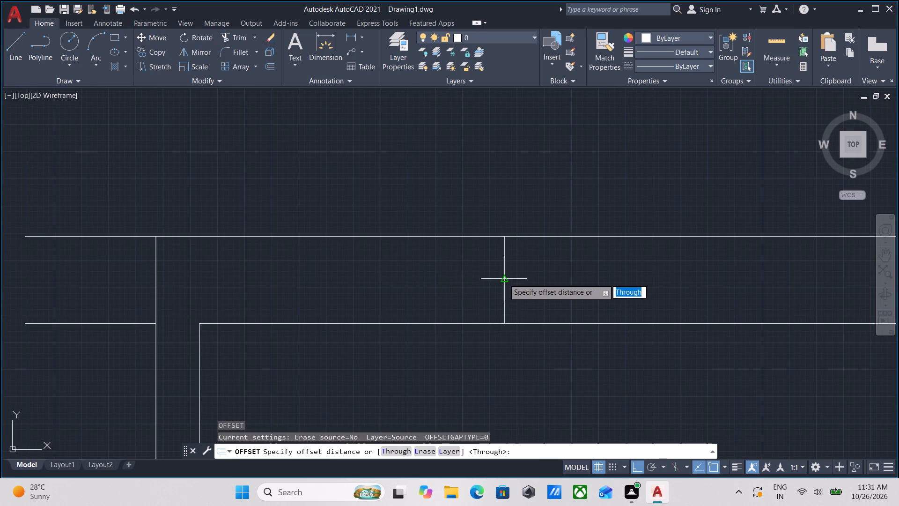
click(504, 278)
click(734, 272)
middle_drag(602, 275, 398, 274)
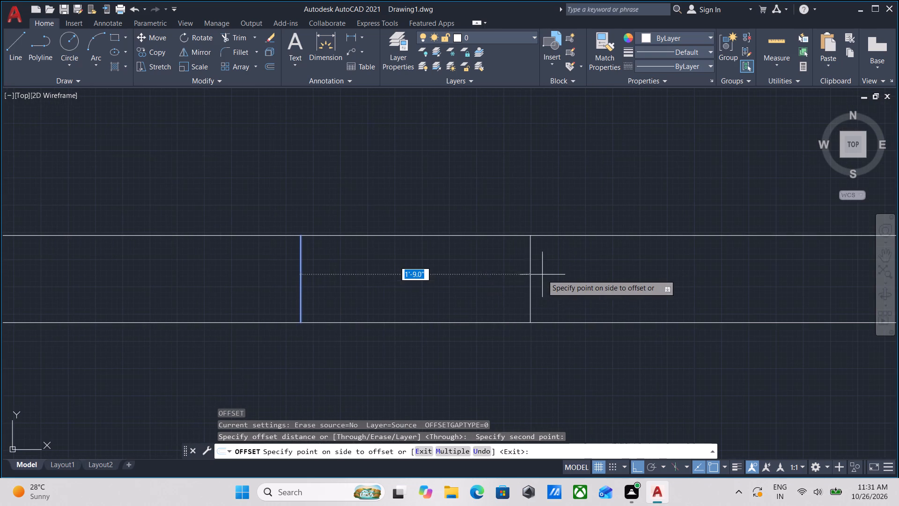
text(3')
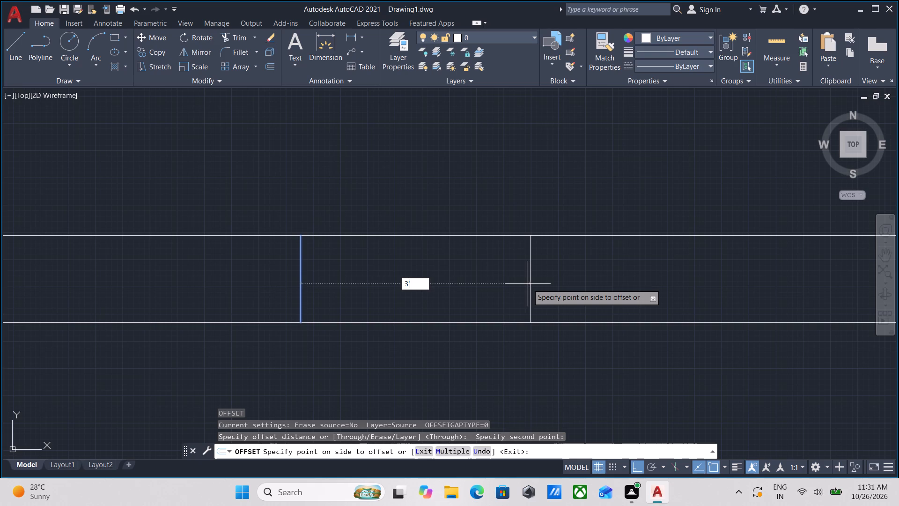
key(6)
key(shift+quotedbl)
key(Return)
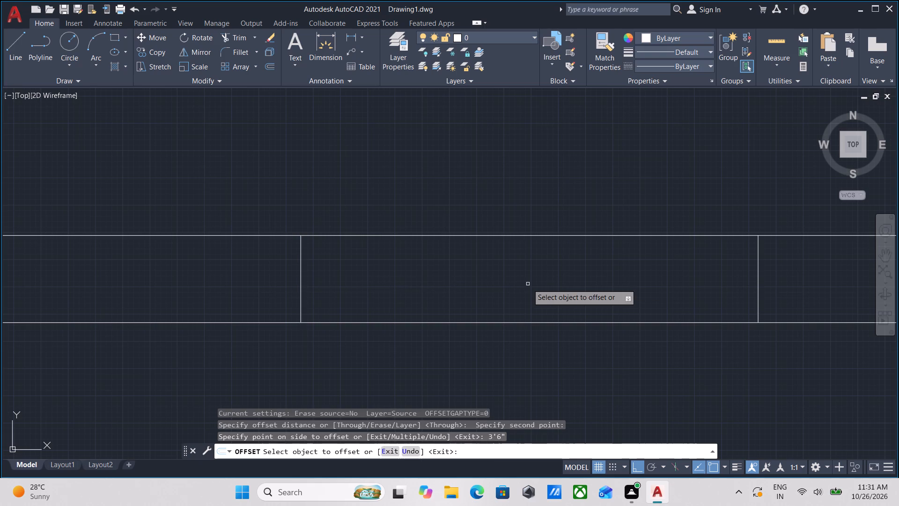
key(Escape)
Trim both wall lines between the two short lines to create the opening in the small western room's north wall.
scroll(528, 284, down, 3)
middle_drag(528, 284, 386, 302)
text(tr)
key(Return)
click(402, 340)
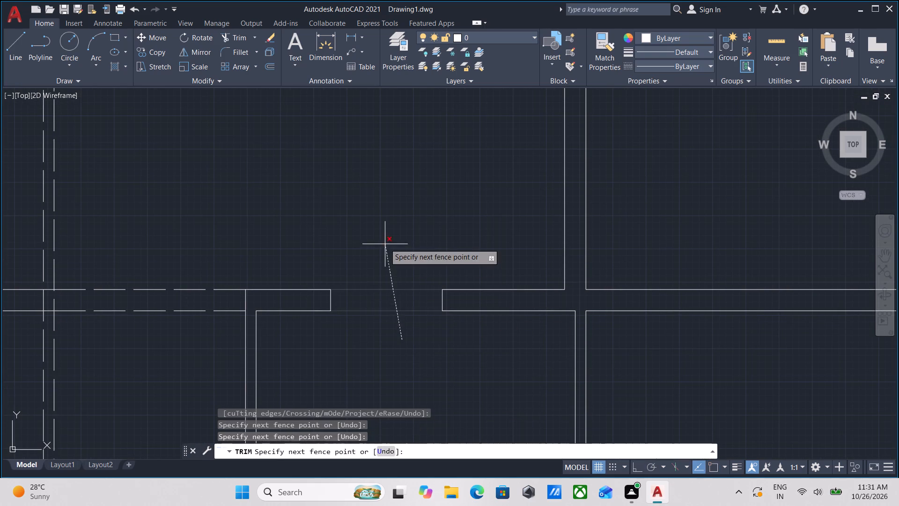
click(385, 244)
key(Escape)
Trim the short leftover line crossing the wall junction at the large southern room's northwest corner.
scroll(385, 244, down, 2)
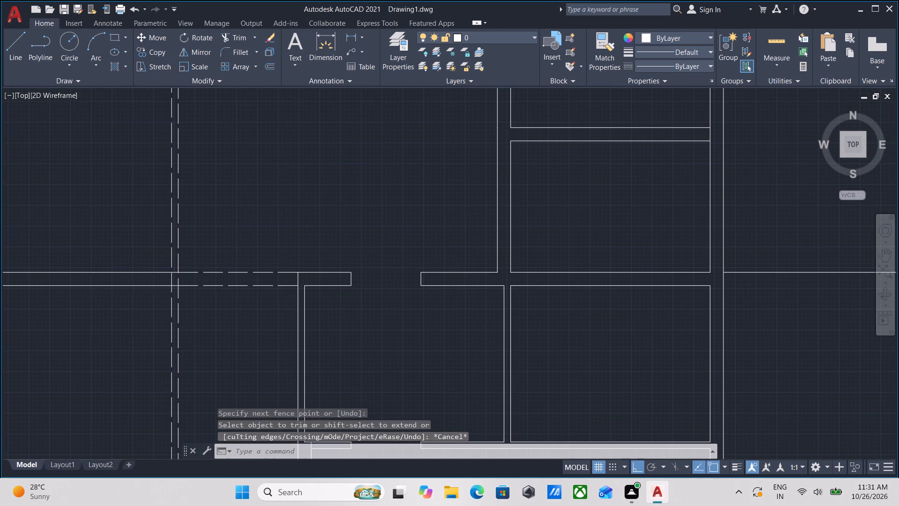
scroll(355, 395, up, 3)
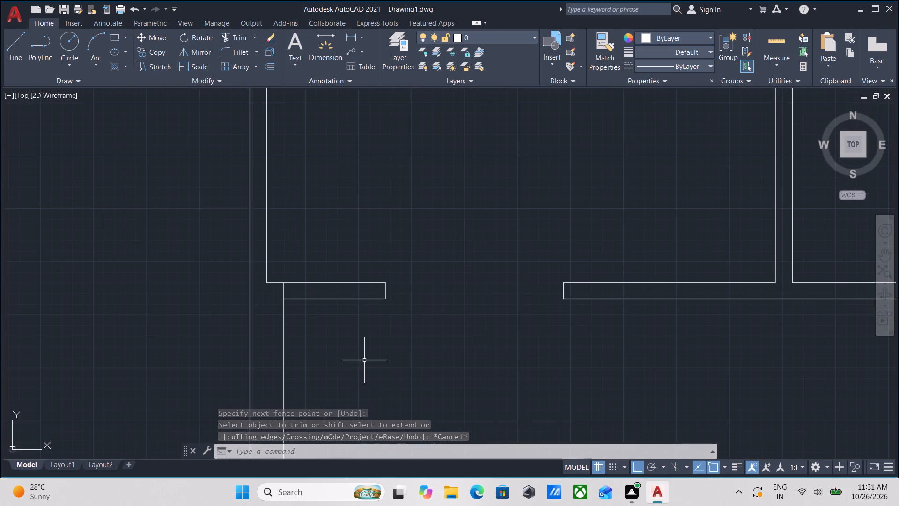
scroll(364, 360, down, 1)
middle_drag(371, 362, 395, 353)
text(tr)
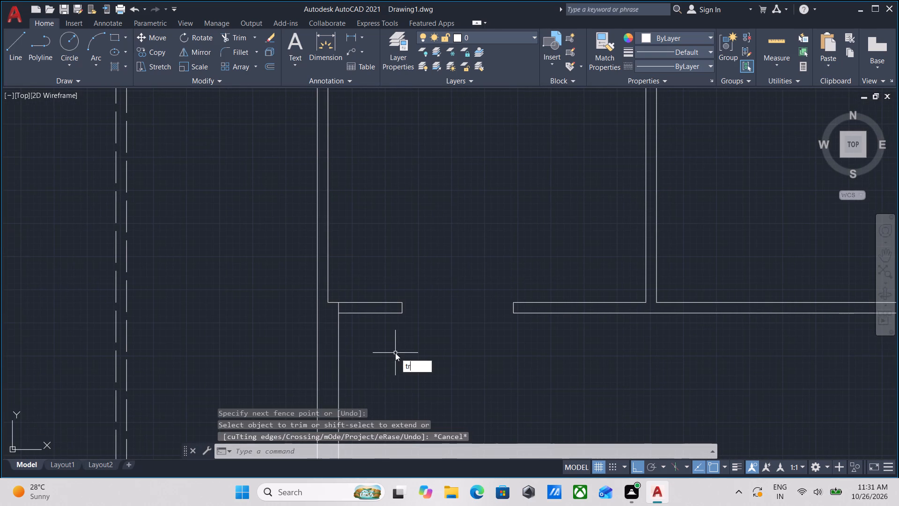
key(Return)
scroll(377, 308, up, 2)
scroll(354, 312, down, 1)
middle_drag(354, 312, 544, 287)
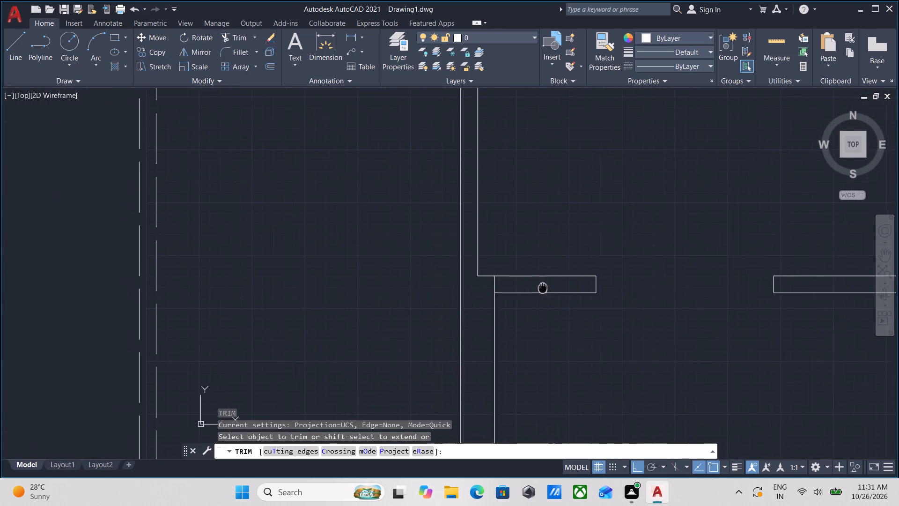
middle_drag(544, 287, 578, 286)
click(545, 283)
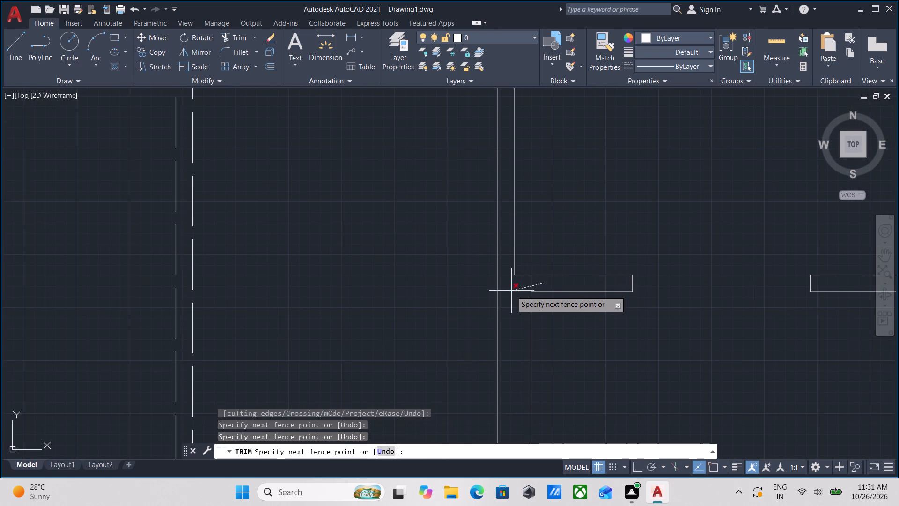
click(511, 291)
key(Escape)
Examine the new openings and wall junctions around the small western room in the southern part of the plan.
scroll(672, 194, down, 3)
middle_drag(672, 194, 511, 284)
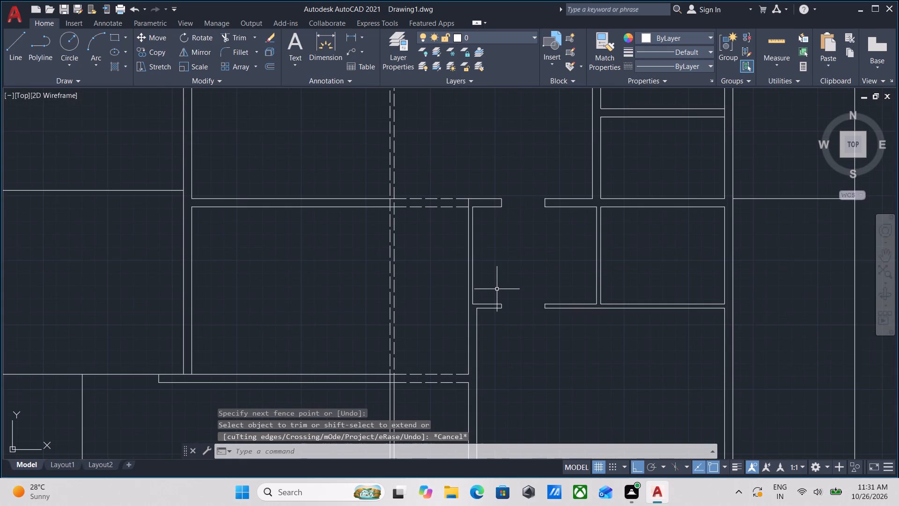
scroll(543, 222, down, 2)
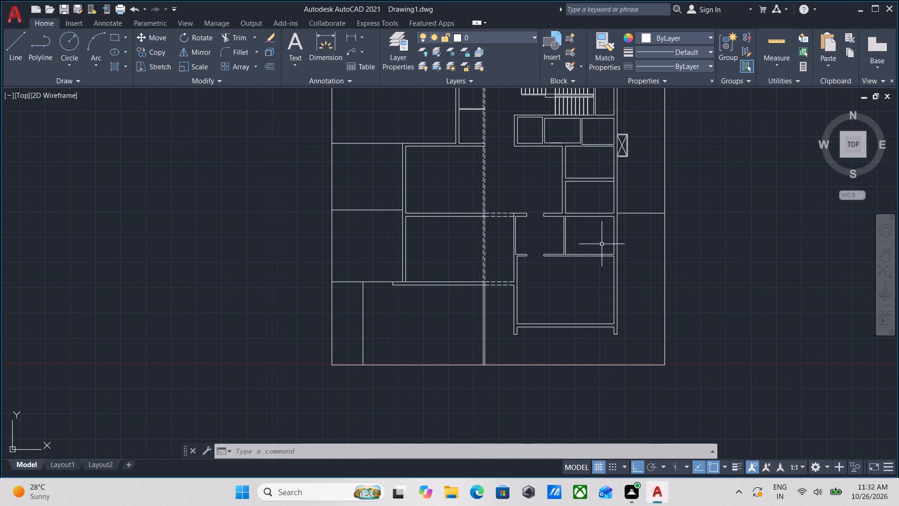
scroll(608, 259, up, 2)
scroll(519, 254, down, 1)
middle_drag(519, 254, 518, 383)
scroll(428, 320, up, 3)
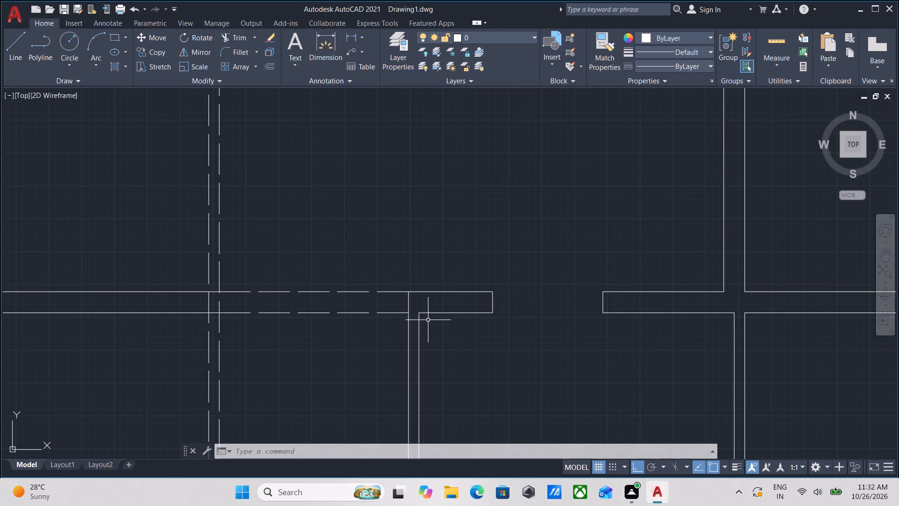
Draw a short line across the partition between the two small southern rooms, tracked 2' north of its junction with the south wall.
scroll(672, 375, down, 1)
middle_drag(672, 375, 543, 295)
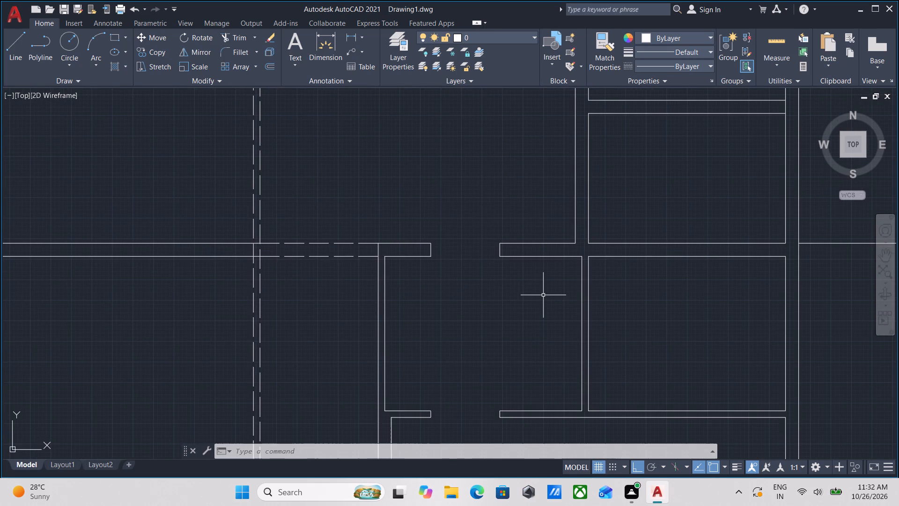
scroll(543, 295, up, 2)
scroll(685, 352, down, 2)
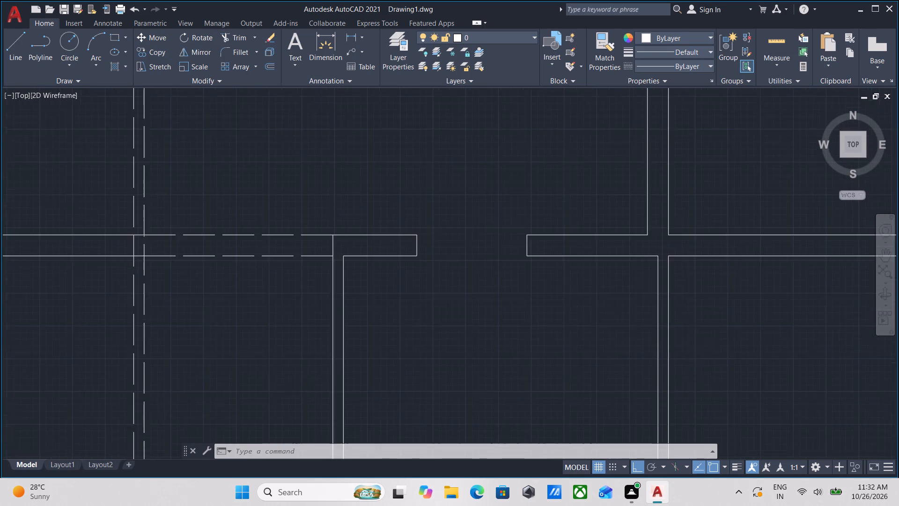
scroll(695, 344, down, 1)
middle_drag(695, 344, 638, 278)
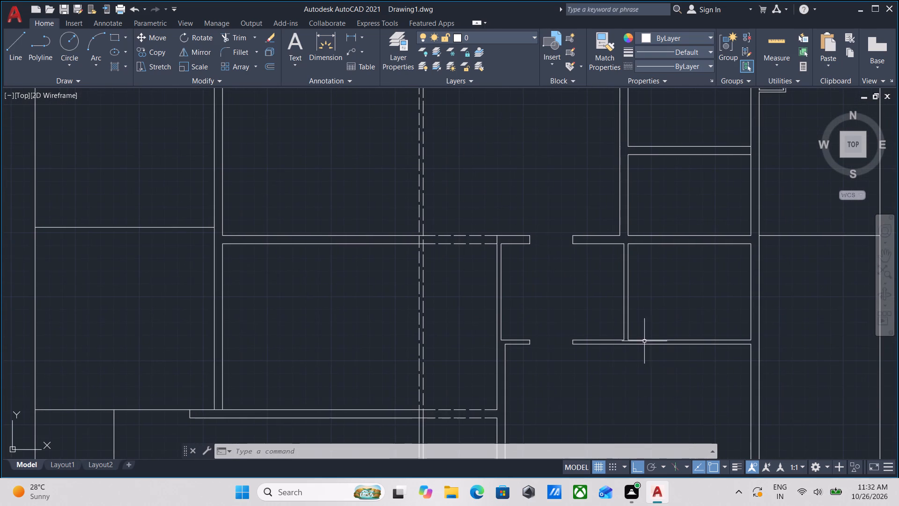
scroll(638, 336, up, 2)
scroll(584, 350, up, 2)
middle_drag(643, 346, 573, 361)
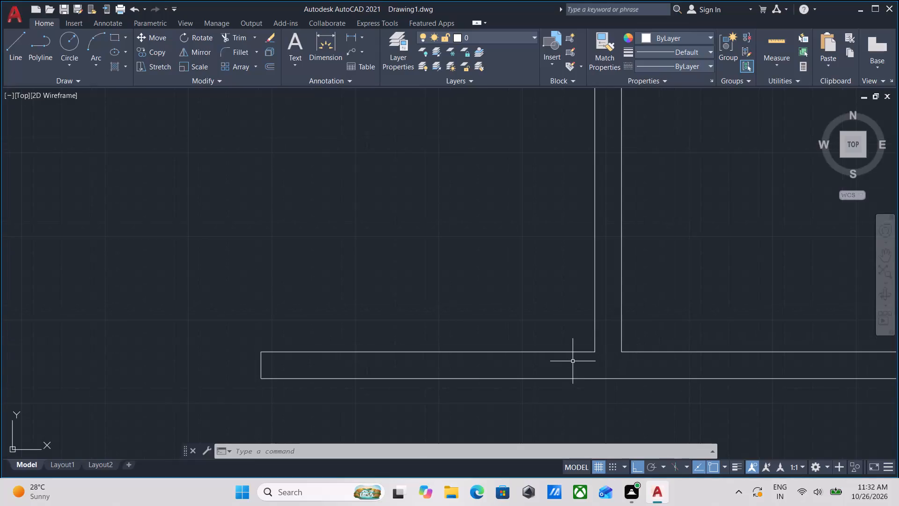
key(l)
key(Return)
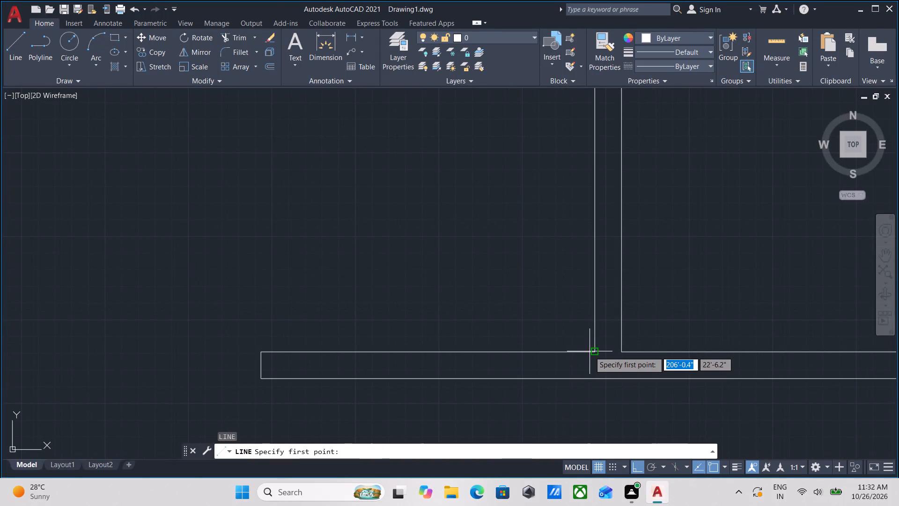
text(tk)
key(Return)
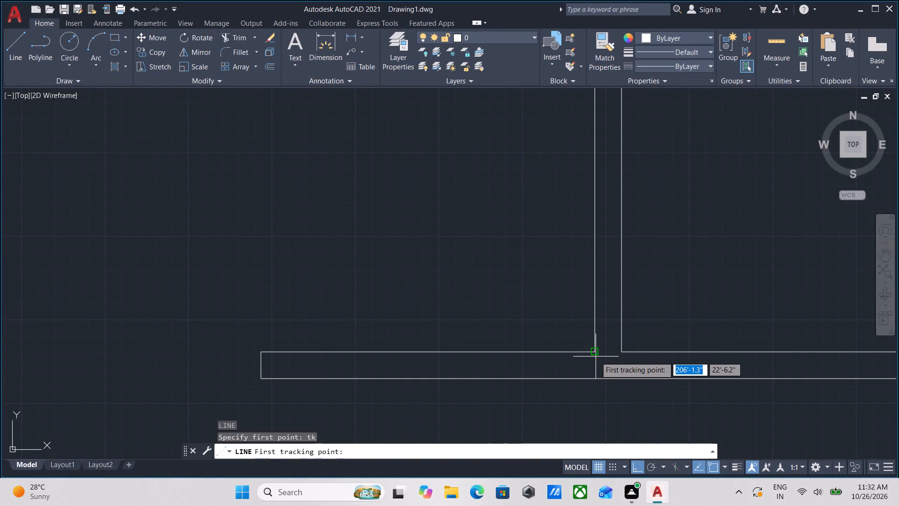
click(595, 348)
middle_drag(599, 188, 612, 317)
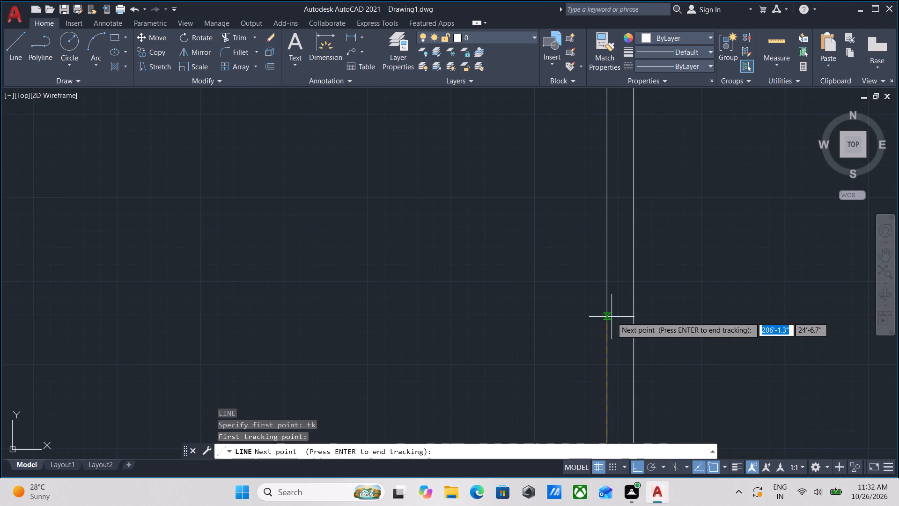
key(2)
key(apostrophe)
key(Return)
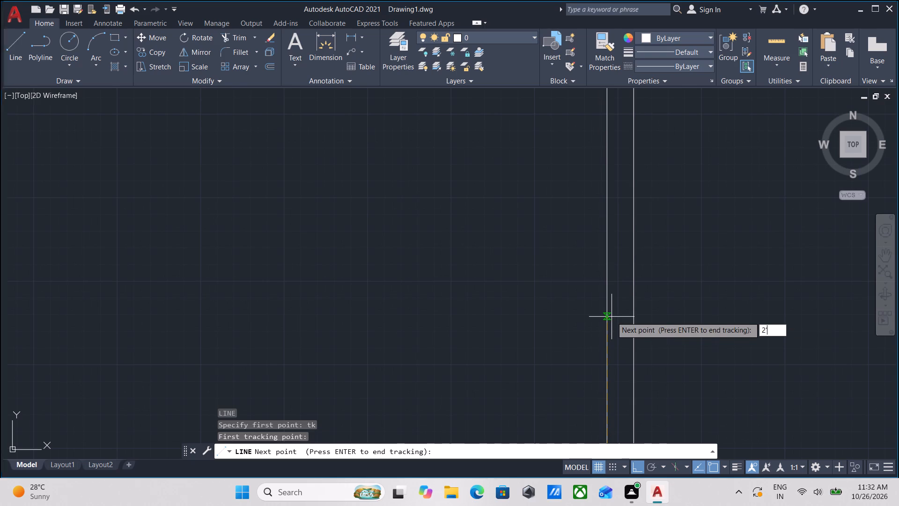
scroll(669, 219, down, 2)
scroll(649, 263, up, 4)
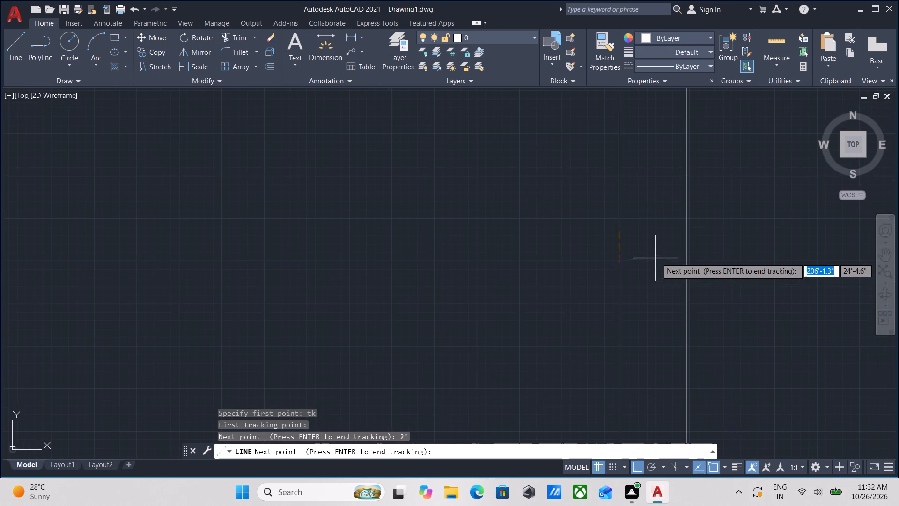
scroll(721, 239, down, 2)
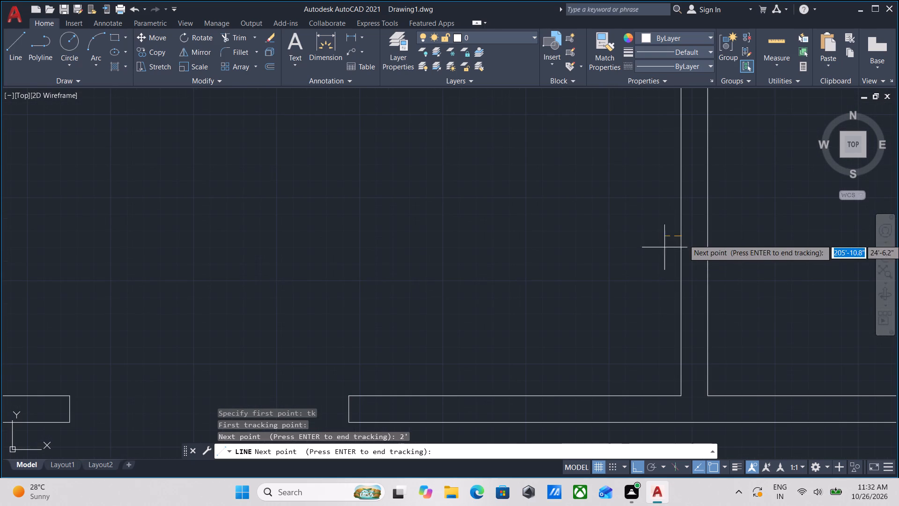
middle_drag(697, 228, 522, 260)
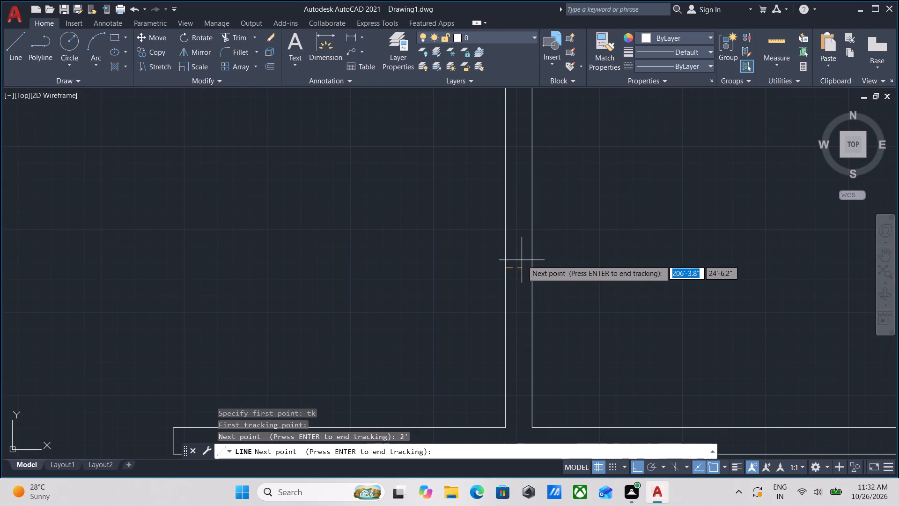
key(Return)
scroll(541, 268, up, 2)
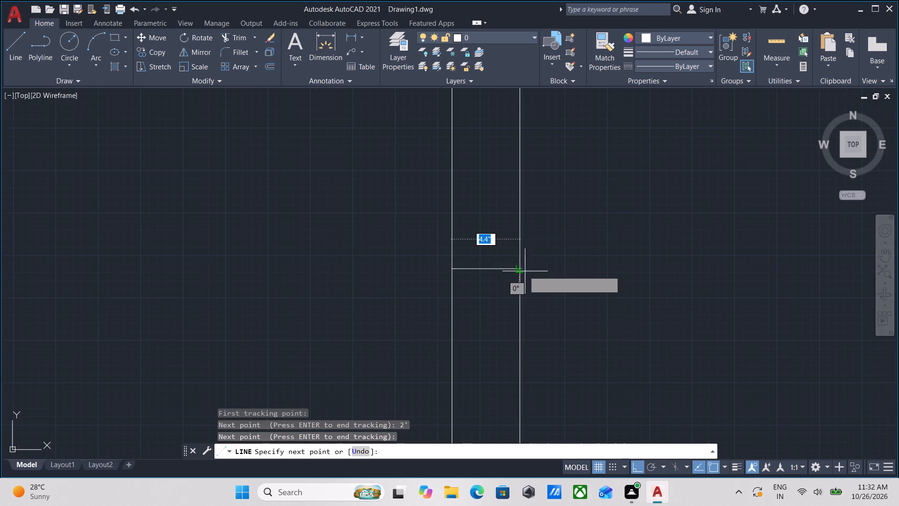
click(519, 272)
key(Escape)
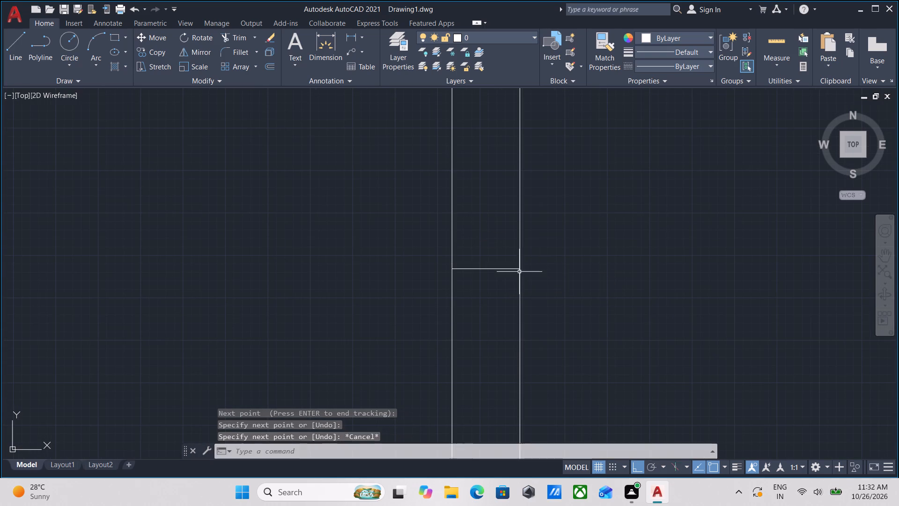
Offset the new short line 2' north within the partition and end the Offset command.
scroll(519, 272, down, 3)
scroll(503, 278, up, 4)
click(544, 285)
click(527, 200)
scroll(527, 200, down, 2)
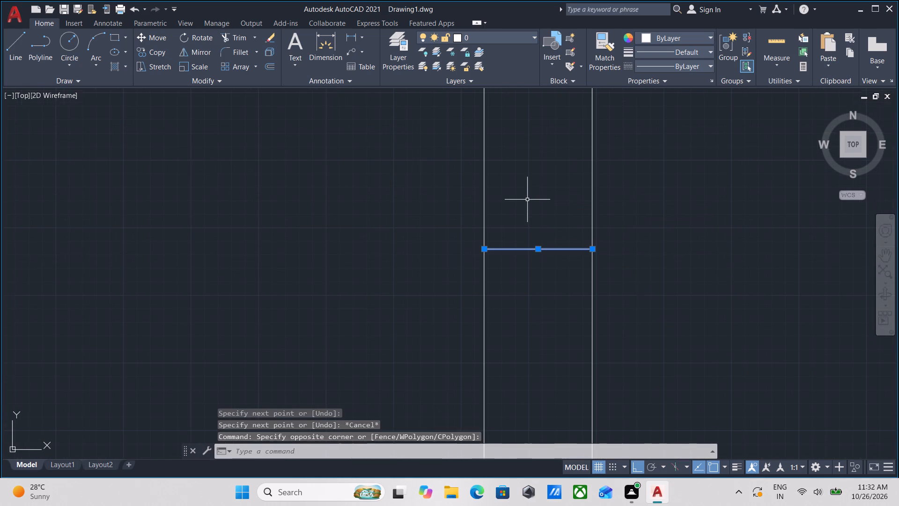
scroll(527, 200, down, 1)
middle_drag(527, 200, 508, 341)
scroll(510, 325, down, 1)
middle_drag(565, 300, 541, 317)
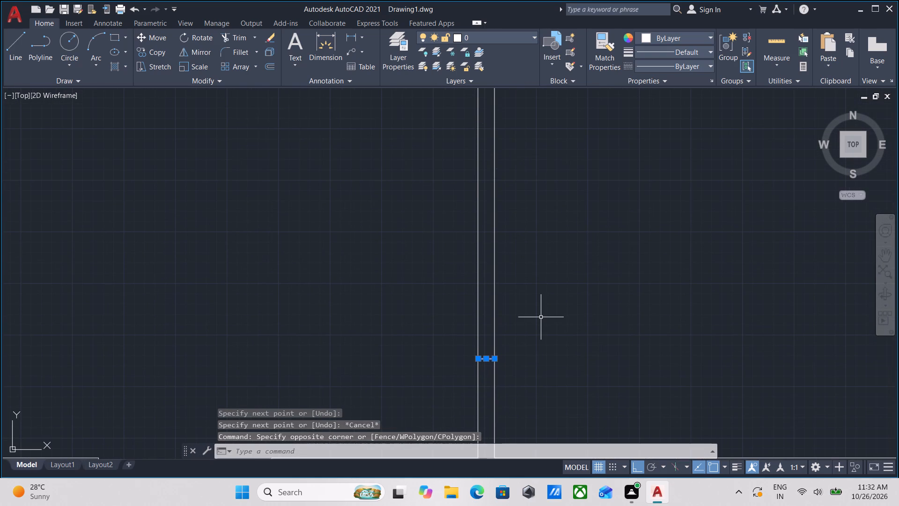
scroll(541, 317, up, 1)
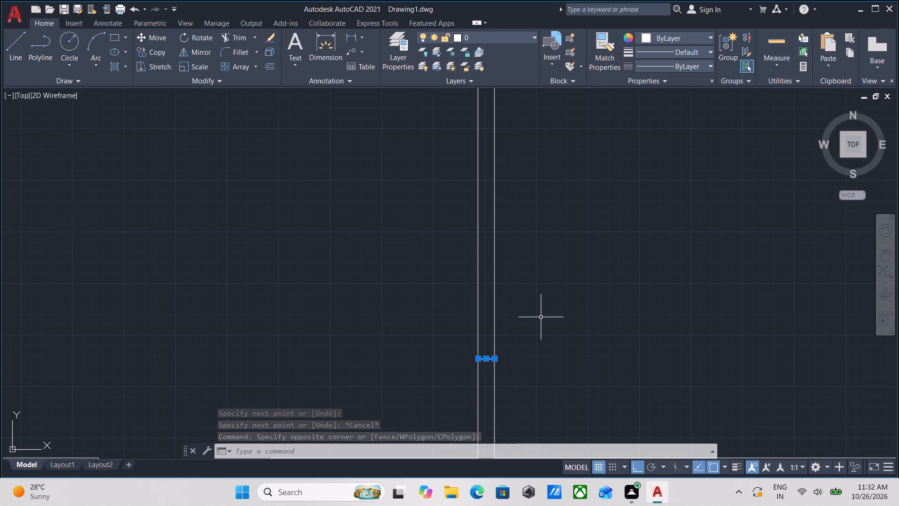
scroll(541, 317, up, 1)
key(o)
key(Return)
scroll(541, 317, down, 3)
middle_drag(555, 311, 595, 264)
scroll(537, 301, up, 4)
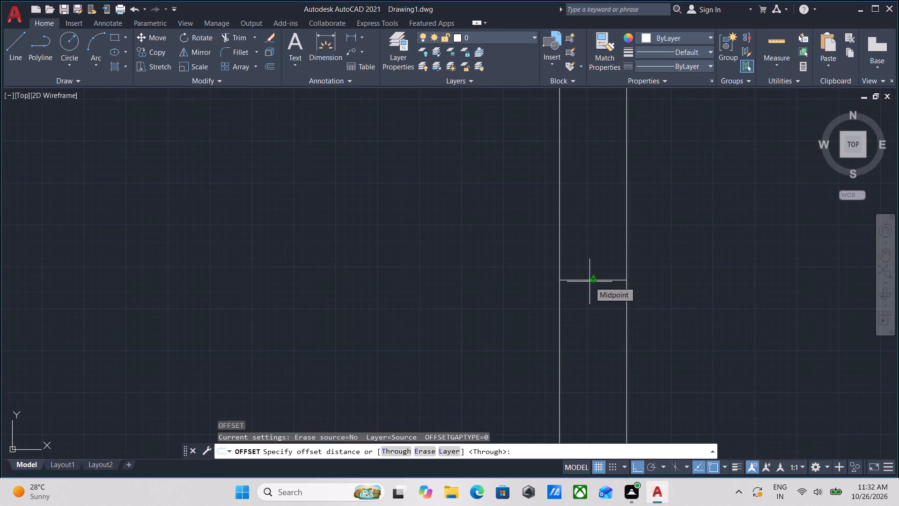
click(590, 282)
click(594, 159)
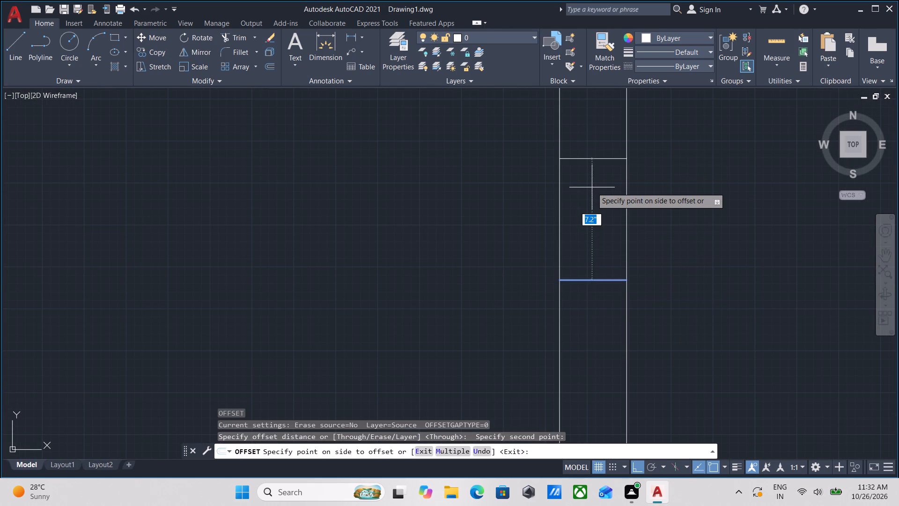
scroll(592, 187, down, 2)
middle_drag(592, 187, 554, 342)
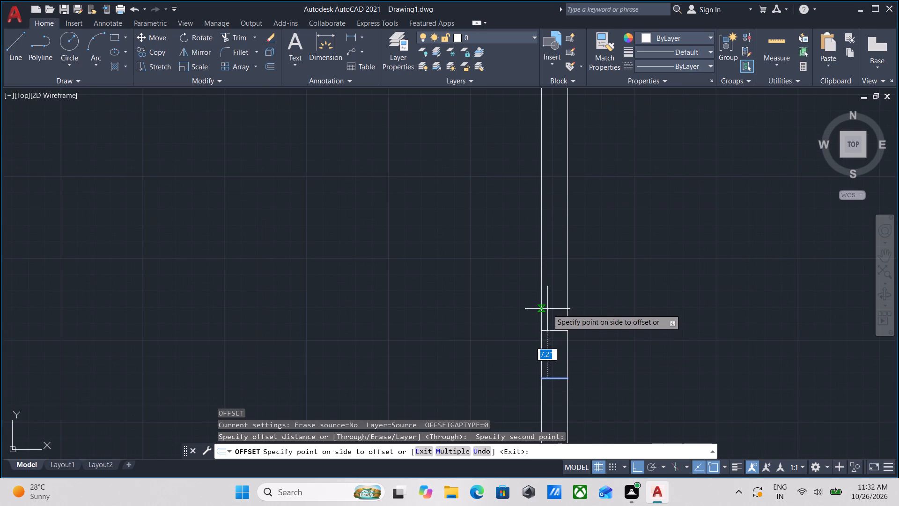
key(2)
key(apostrophe)
key(Return)
scroll(612, 282, down, 3)
middle_click(612, 282)
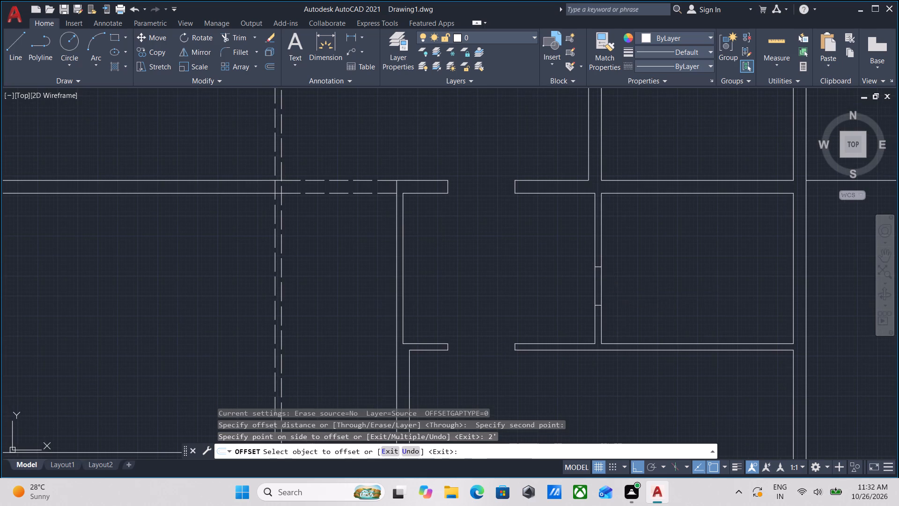
key(Escape)
Trim both partition lines between the two short lines to open a 2' doorway between the small southern rooms.
text(tr)
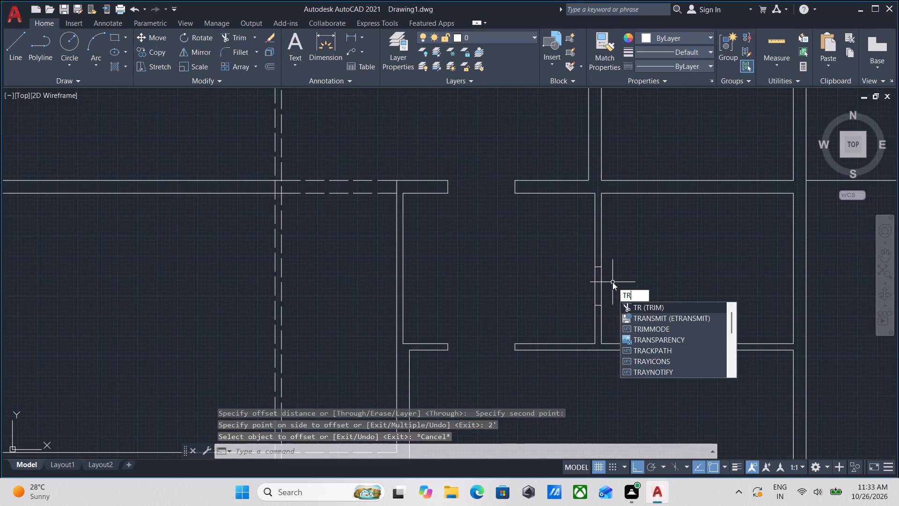
key(Return)
click(612, 282)
click(569, 289)
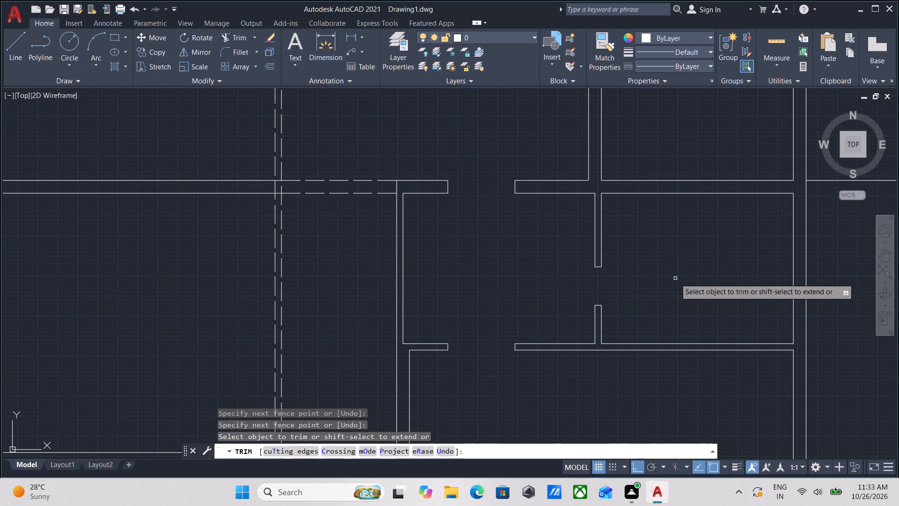
scroll(687, 260, down, 2)
middle_drag(687, 260, 628, 291)
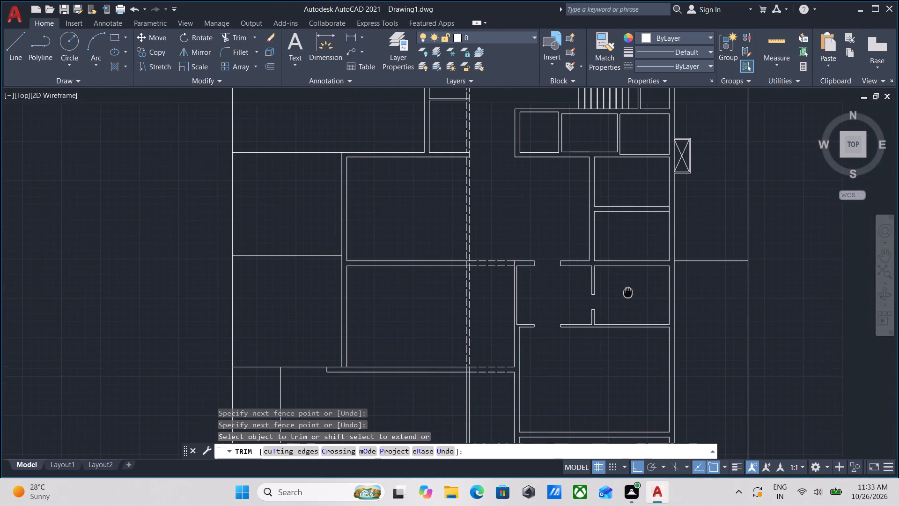
middle_drag(628, 291, 627, 291)
middle_drag(627, 292, 567, 302)
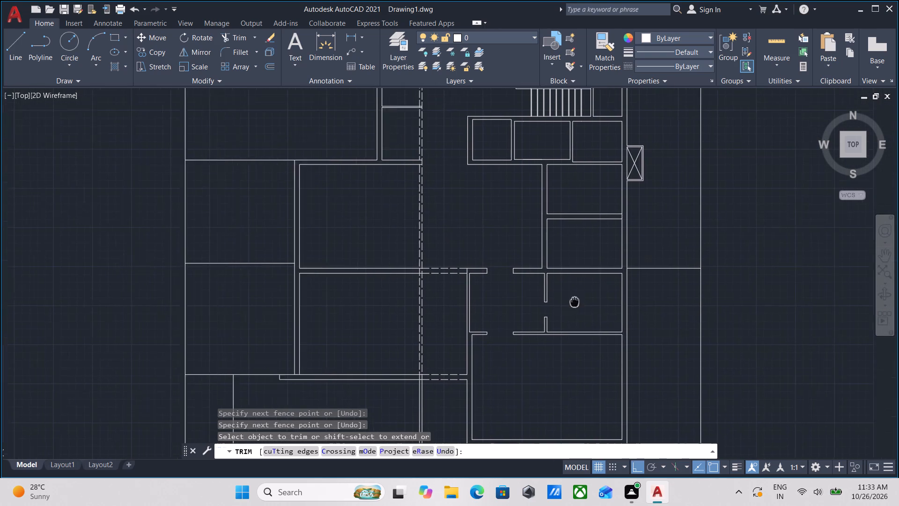
middle_drag(567, 302, 516, 309)
scroll(520, 311, up, 1)
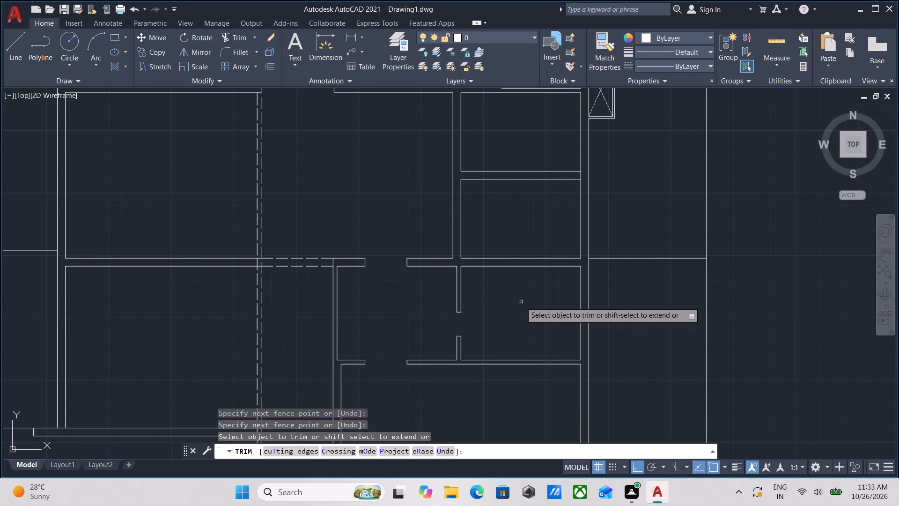
scroll(521, 302, down, 2)
scroll(495, 302, up, 1)
scroll(544, 312, up, 3)
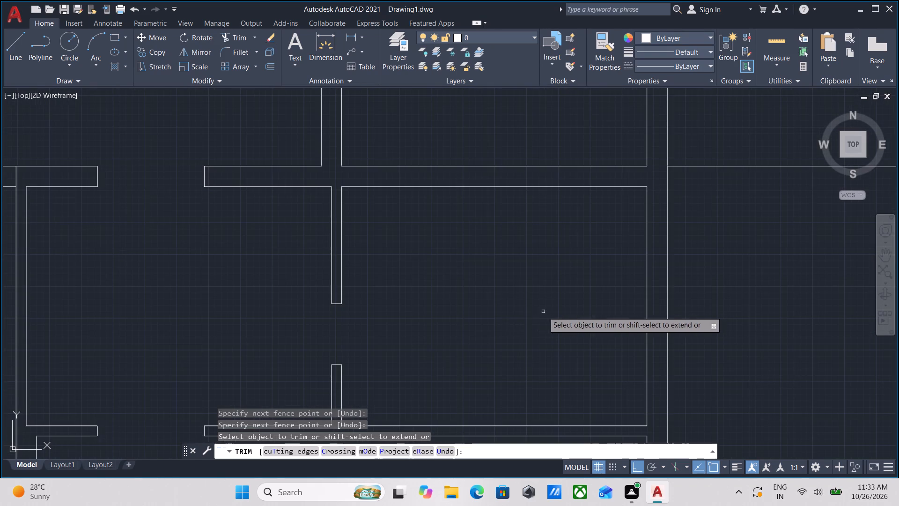
key(Escape)
Draw a short line across the large southern room's south wall, aligned with the west edge of its north wall opening.
scroll(495, 300, down, 3)
middle_drag(495, 300, 518, 252)
scroll(471, 353, up, 2)
scroll(471, 353, down, 2)
middle_drag(471, 353, 588, 291)
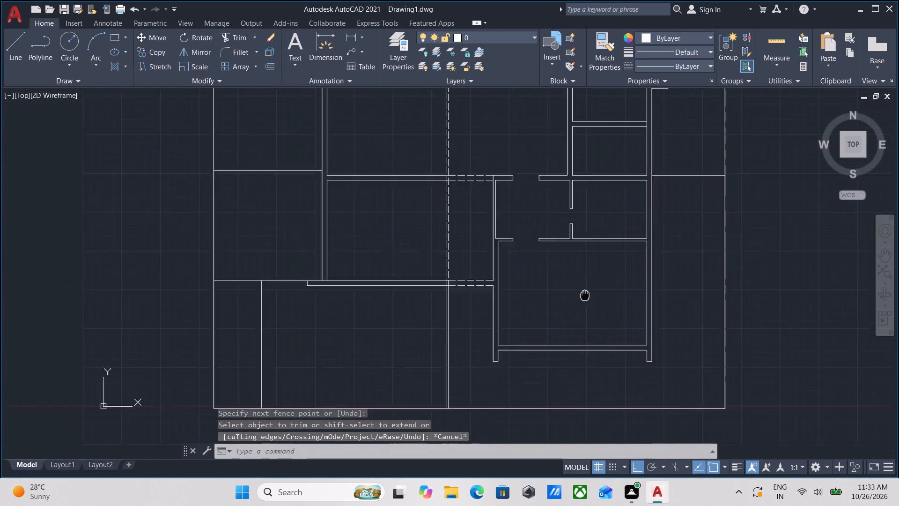
middle_drag(588, 291, 592, 287)
key(l)
key(Return)
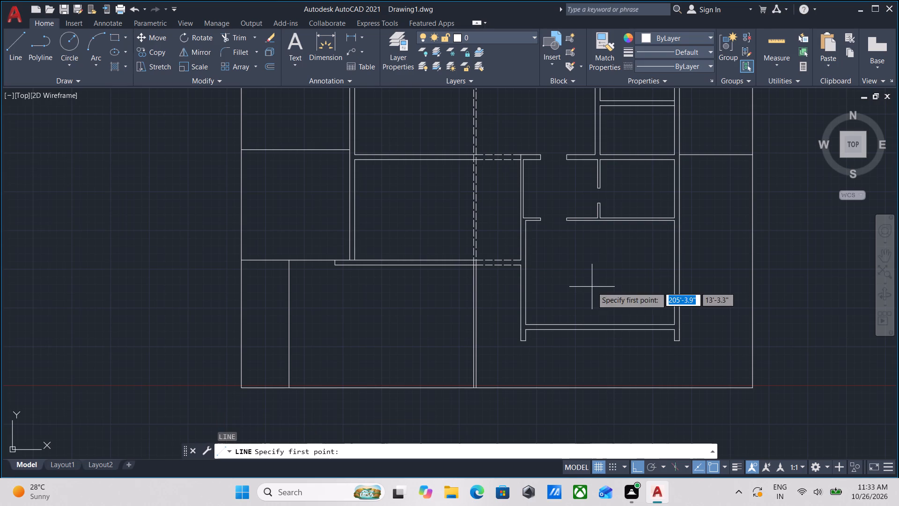
scroll(553, 217, up, 2)
middle_drag(532, 226, 581, 207)
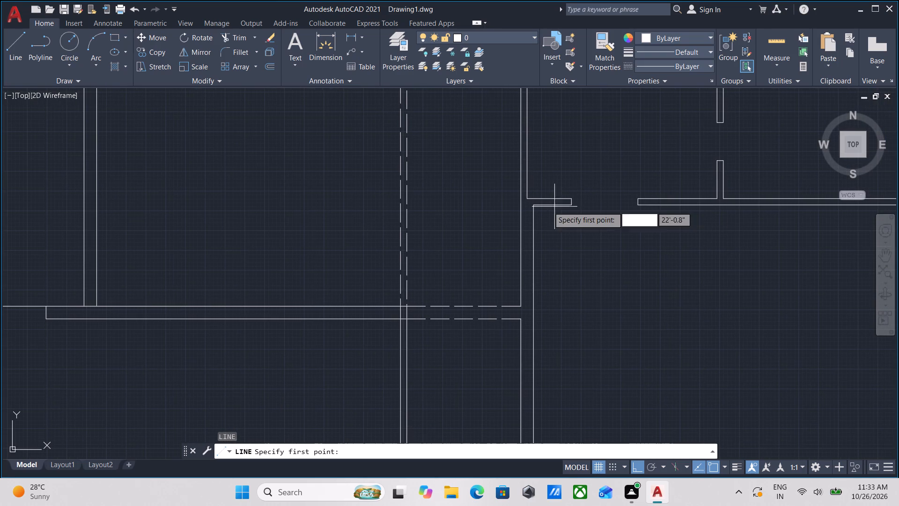
scroll(582, 344, down, 1)
middle_drag(582, 344, 582, 342)
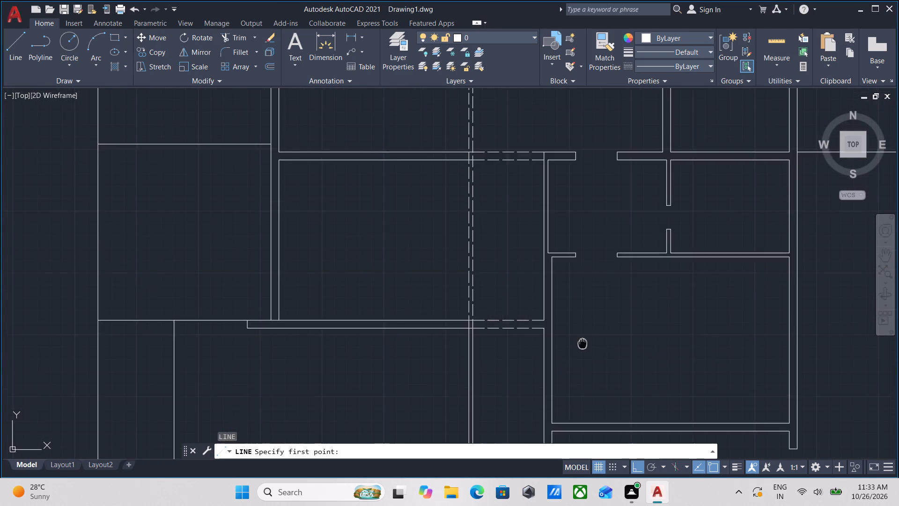
middle_drag(582, 342, 582, 238)
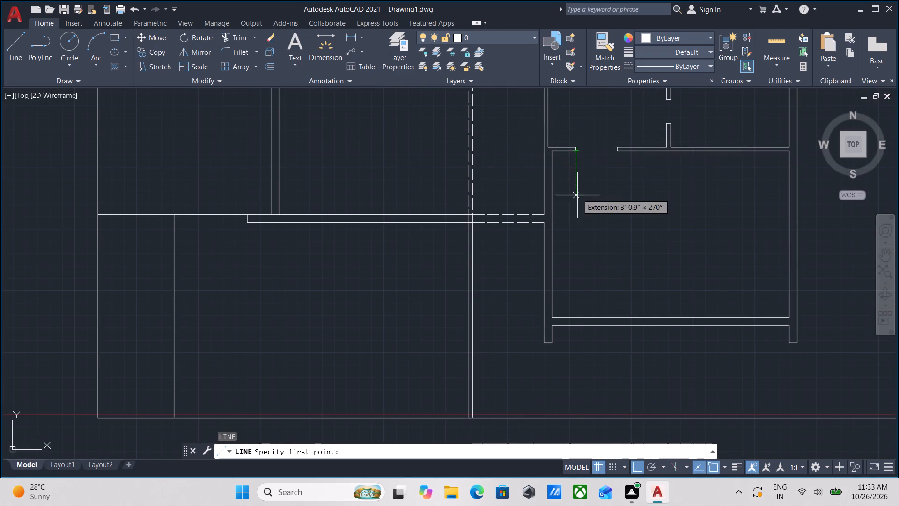
click(579, 316)
scroll(579, 319, up, 4)
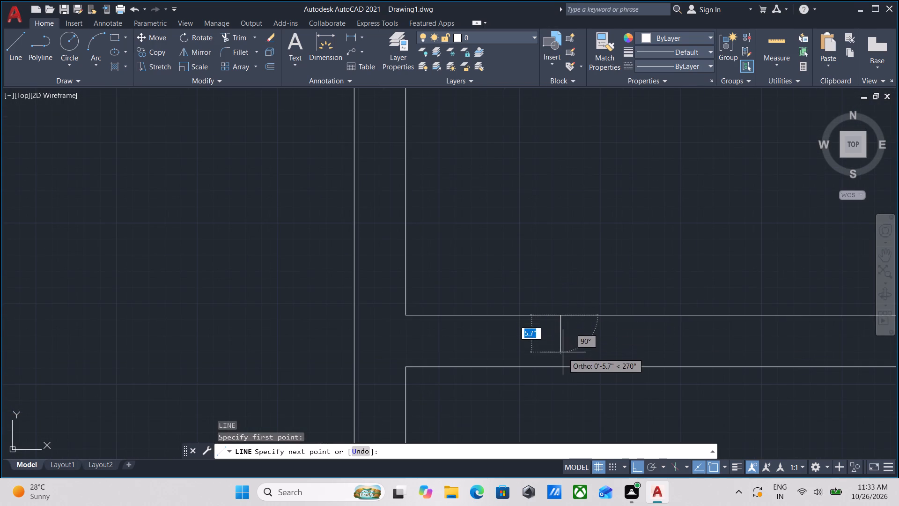
click(560, 364)
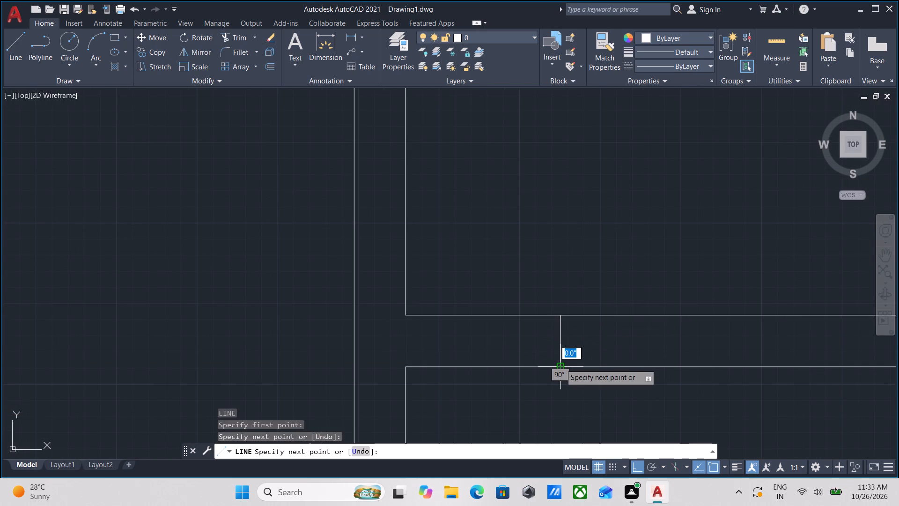
key(Escape)
Offset the short line across the large southern room's south wall 4' east within the wall, and end the Offset command.
click(582, 335)
click(523, 326)
scroll(523, 326, down, 3)
middle_drag(523, 326, 526, 348)
scroll(526, 348, down, 3)
middle_drag(526, 348, 525, 370)
scroll(525, 370, up, 3)
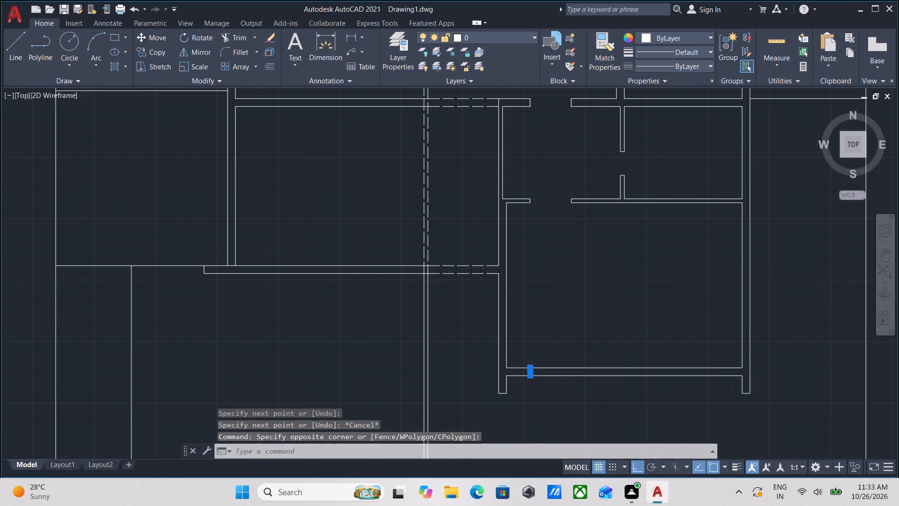
key(o)
key(Return)
scroll(531, 380, up, 1)
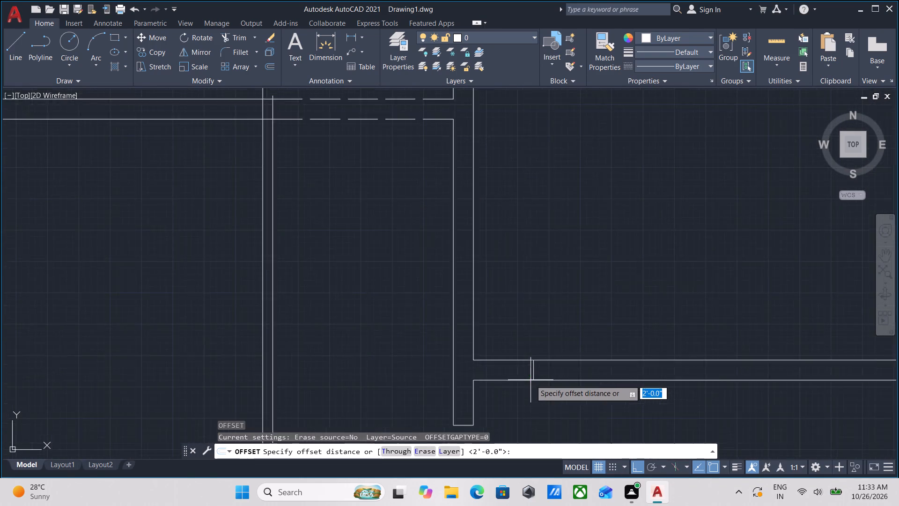
scroll(531, 380, up, 1)
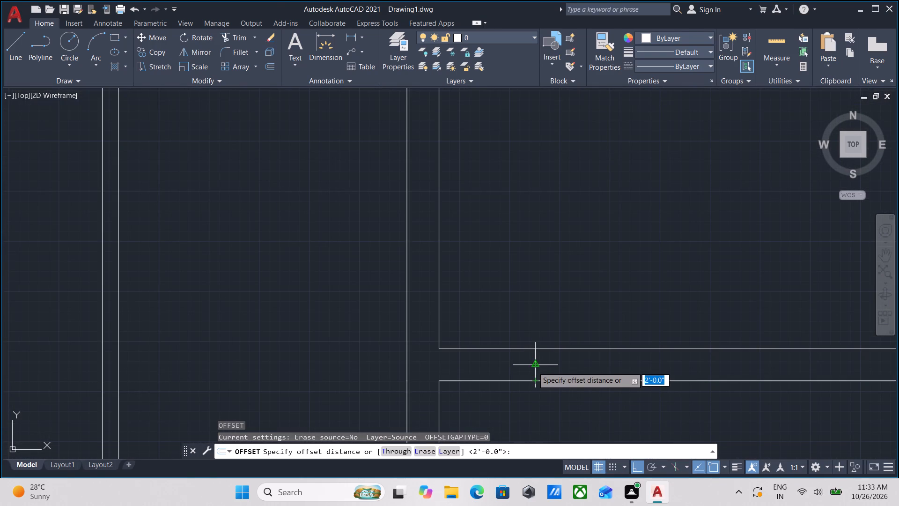
click(533, 367)
click(614, 364)
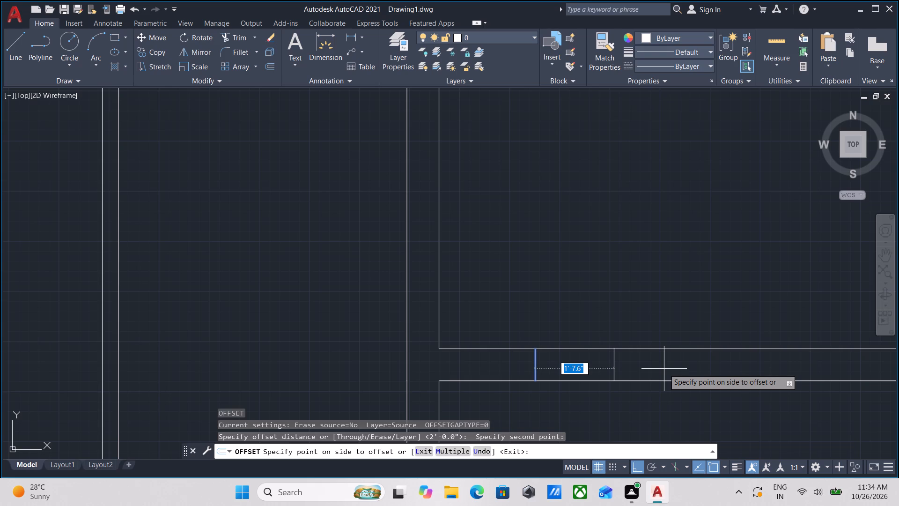
text(4')
key(Return)
scroll(664, 369, down, 2)
middle_drag(664, 369, 615, 389)
scroll(615, 389, down, 1)
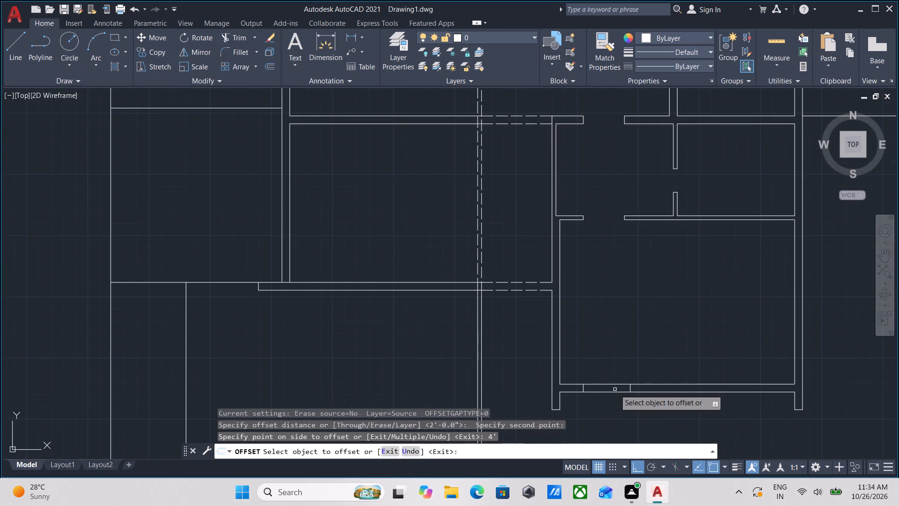
key(Escape)
Trim both south wall lines between the two short lines to open a 4' opening in the large southern room.
scroll(615, 420, up, 3)
text(tr)
key(Return)
click(597, 340)
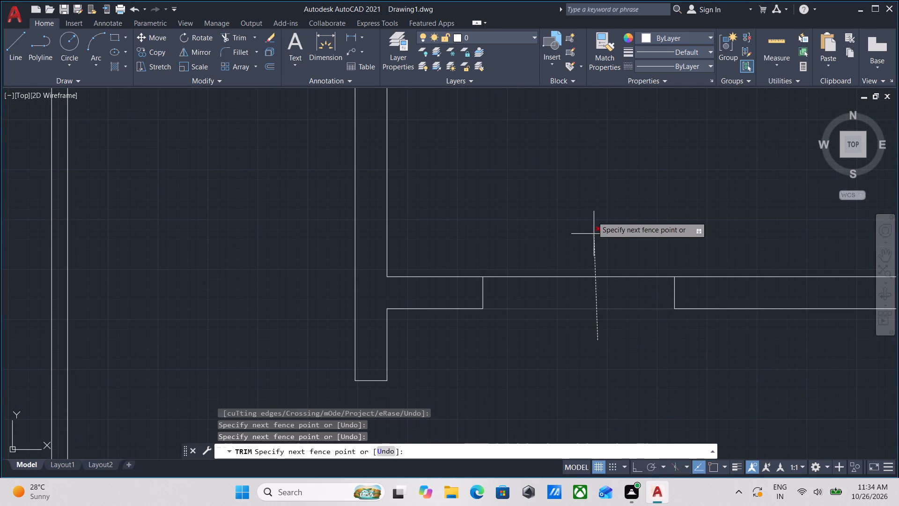
click(592, 198)
key(Escape)
Draw a short line across the large southern room's east wall, starting at the midpoint of its inner face.
scroll(602, 199, down, 3)
middle_drag(602, 199, 467, 249)
middle_drag(609, 226, 464, 289)
scroll(609, 226, down, 1)
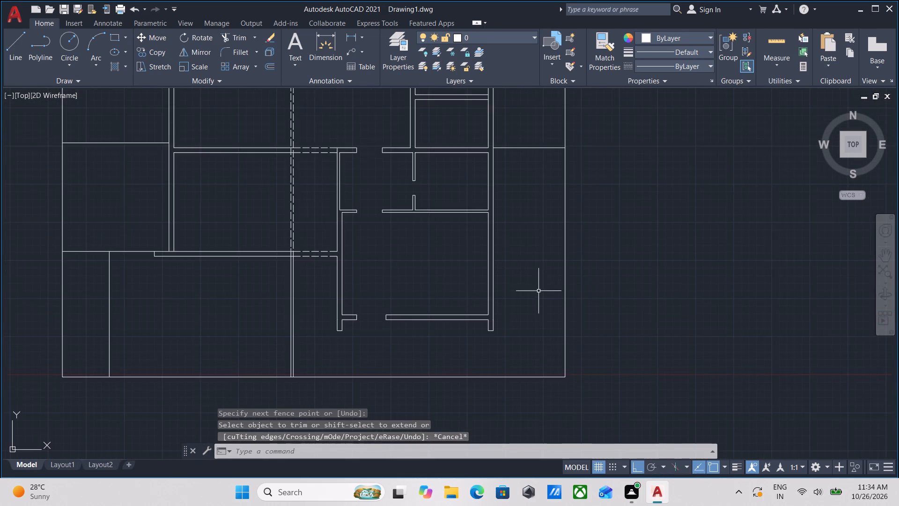
scroll(541, 292, up, 2)
middle_drag(541, 292, 632, 317)
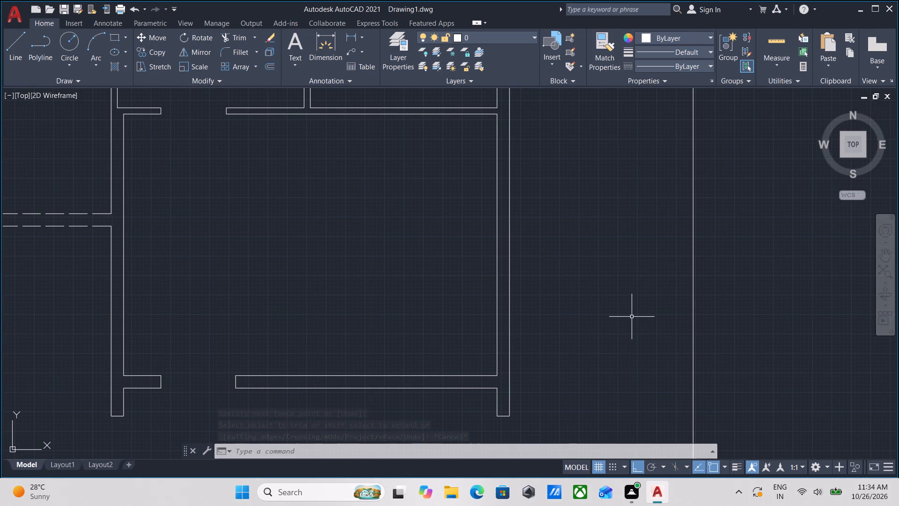
key(l)
key(Return)
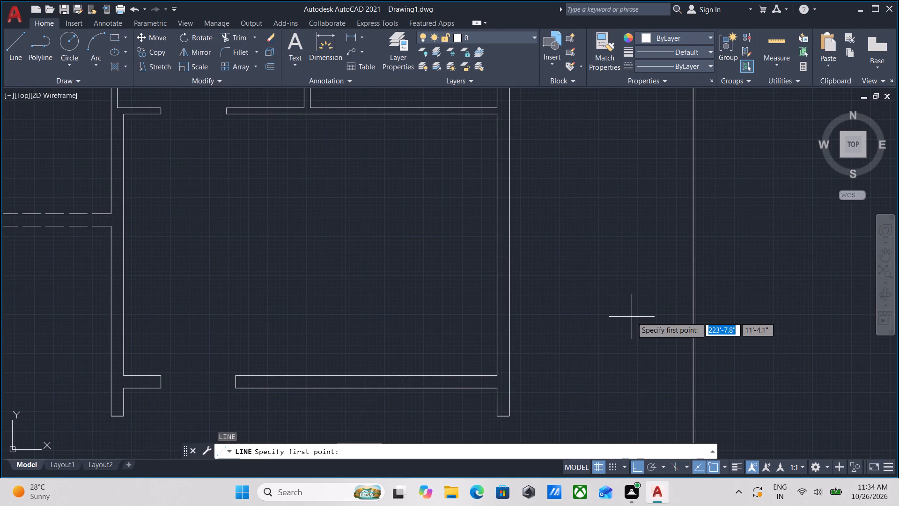
text(tk)
key(Return)
scroll(520, 247, down, 1)
middle_drag(520, 247, 580, 311)
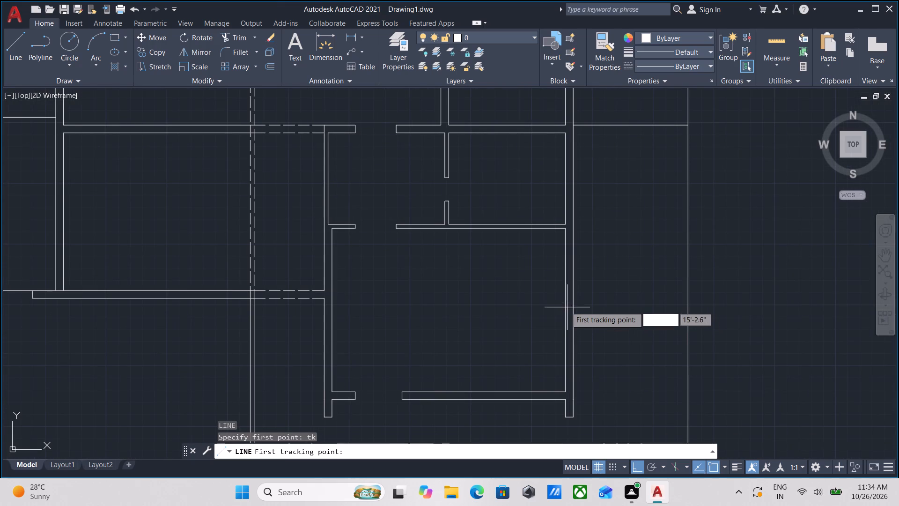
click(565, 311)
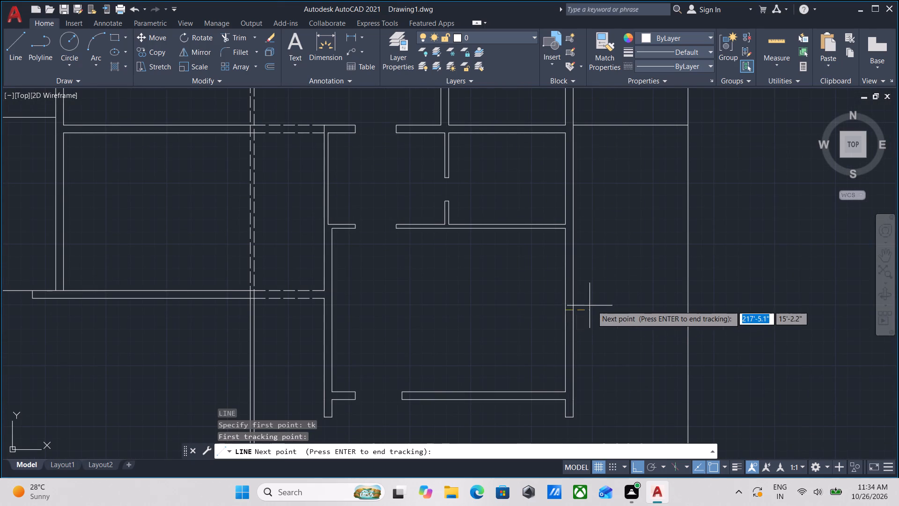
scroll(592, 305, up, 2)
key(Return)
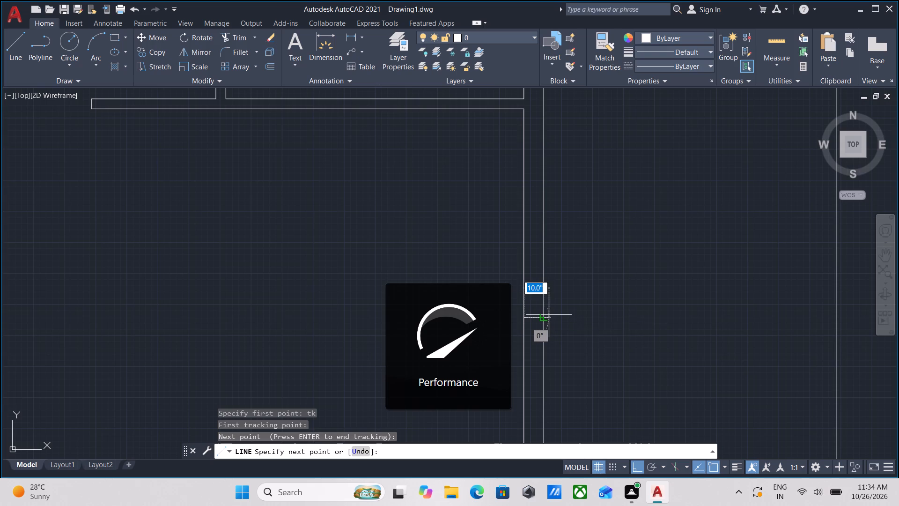
scroll(551, 312, up, 2)
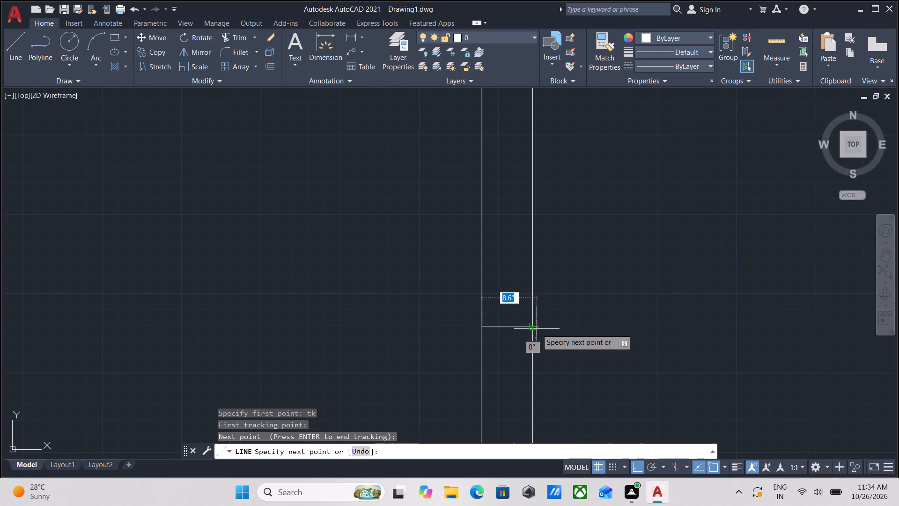
click(537, 329)
key(Escape)
scroll(513, 338, down, 1)
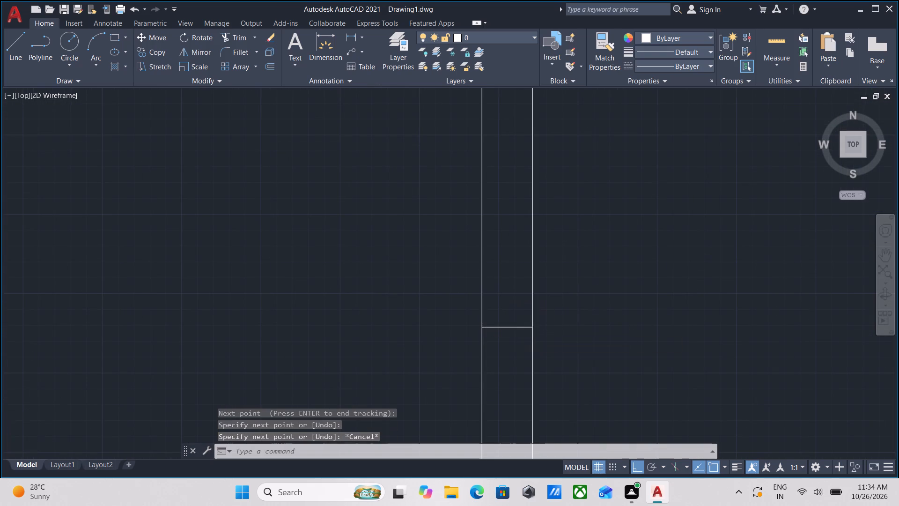
Offset the short line at the east wall's midpoint 3' north within the wall.
scroll(513, 338, up, 1)
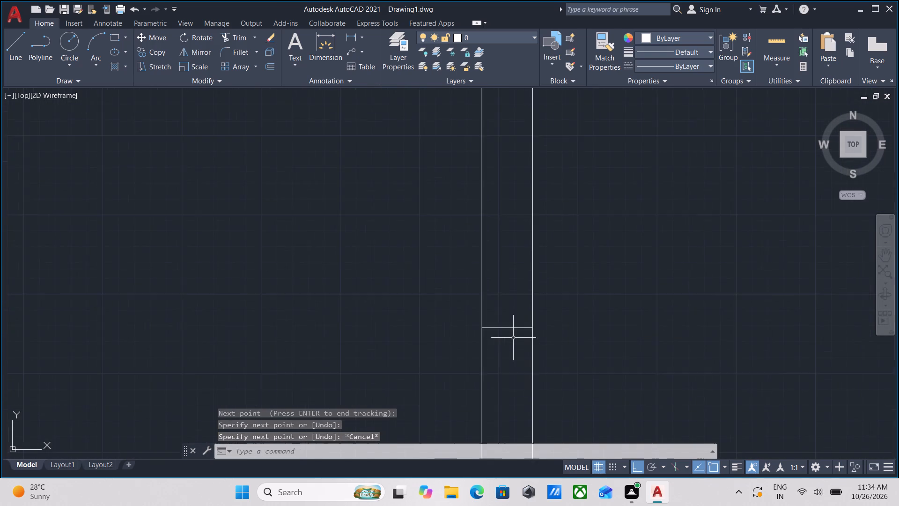
scroll(513, 338, up, 1)
click(513, 338)
click(456, 296)
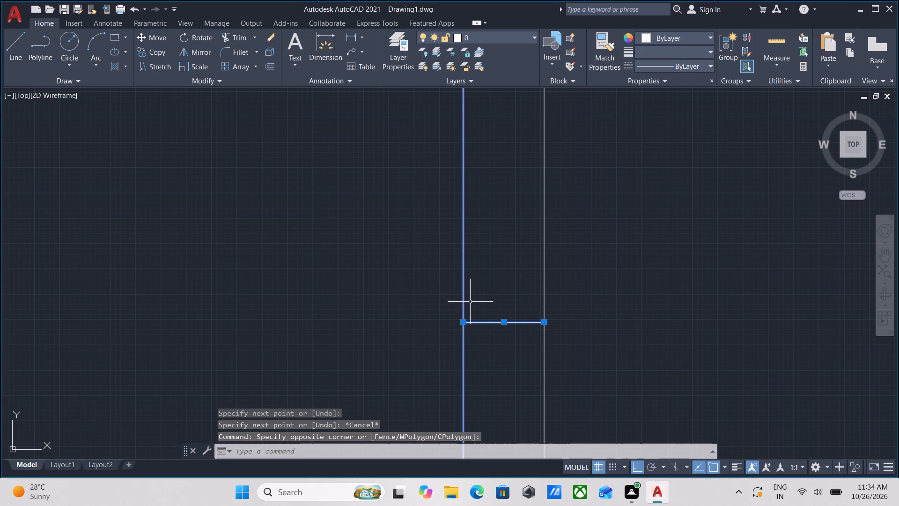
key(Escape)
click(525, 346)
click(502, 299)
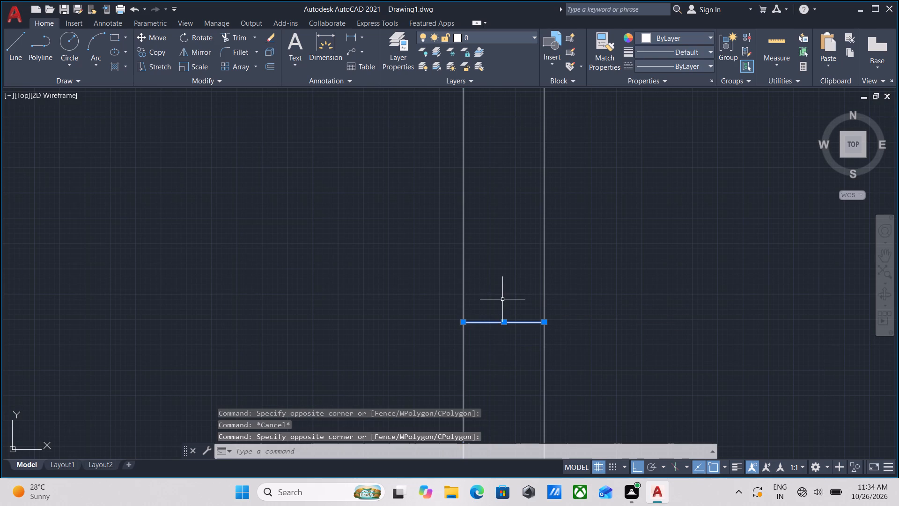
key(o)
key(Return)
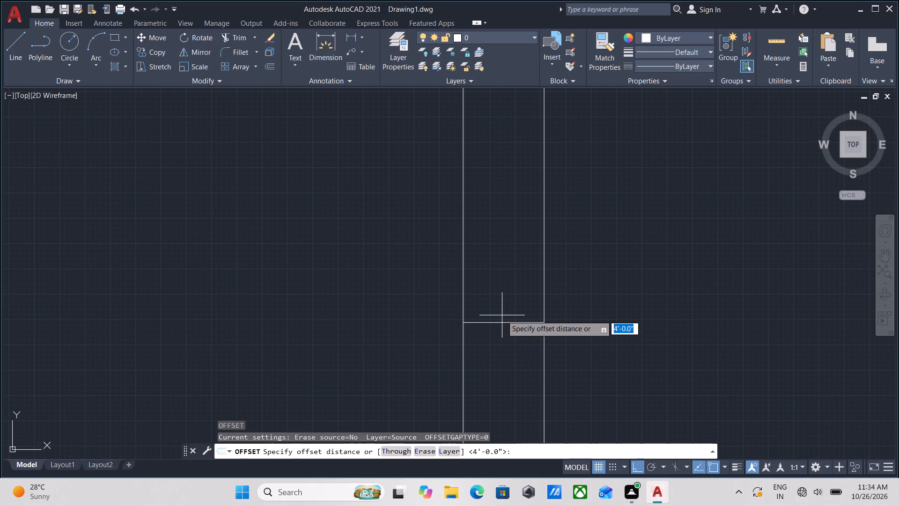
click(501, 320)
click(515, 217)
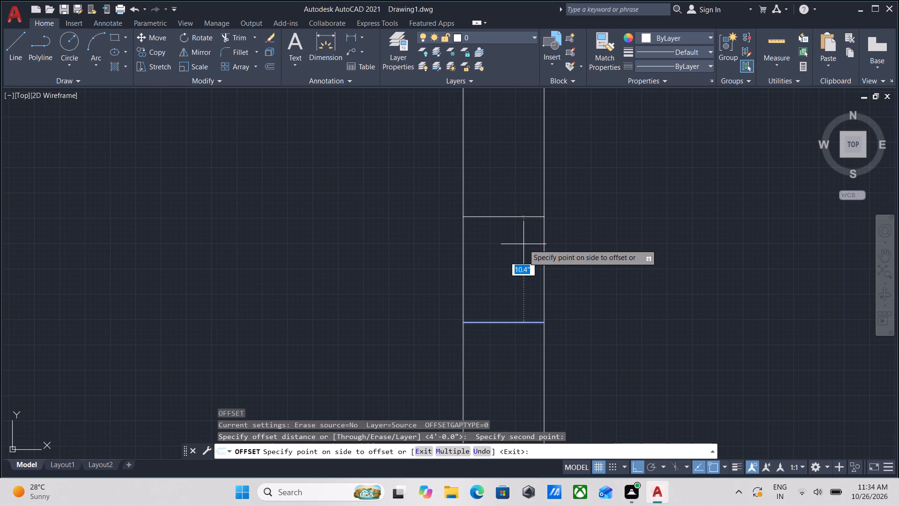
key(2)
key(BackSpace)
text(3')
key(Return)
Offset the same midpoint line 3' south within the east wall and end the Offset command.
scroll(523, 244, down, 3)
middle_drag(523, 244, 520, 275)
scroll(518, 301, up, 1)
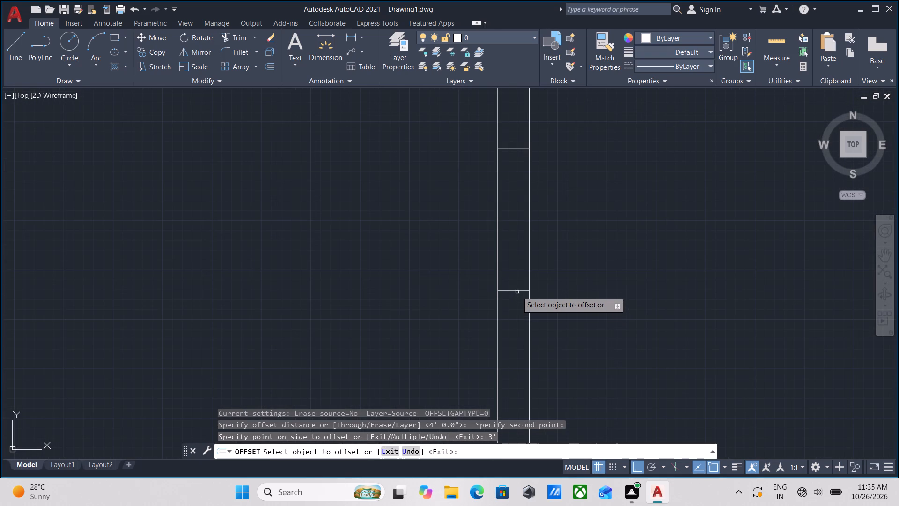
click(517, 291)
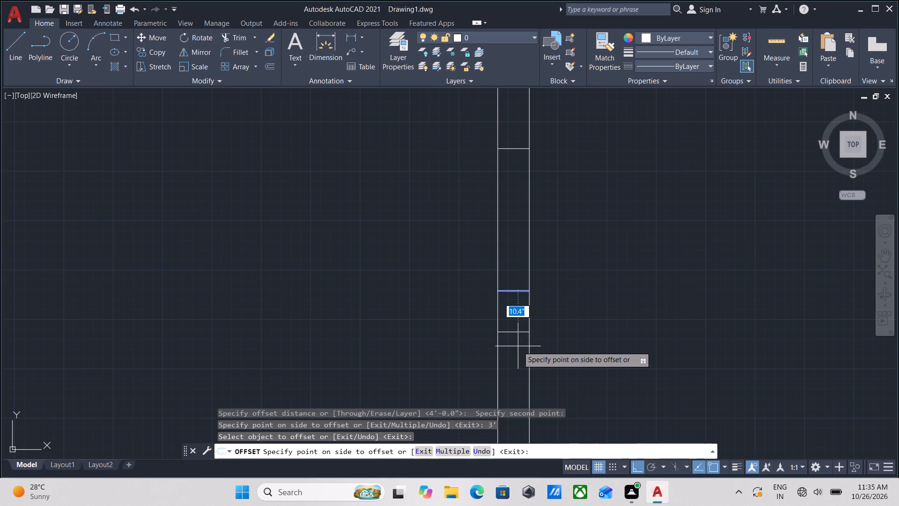
text(3')
key(Return)
scroll(579, 317, down, 1)
key(Escape)
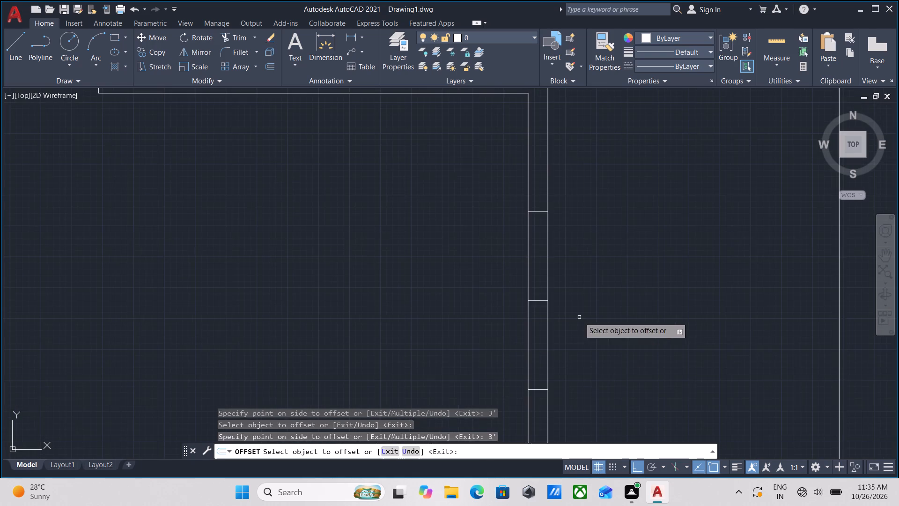
Trim both east wall lines between the outer short lines and remove the middle line to open a 6' wall opening.
text(trr)
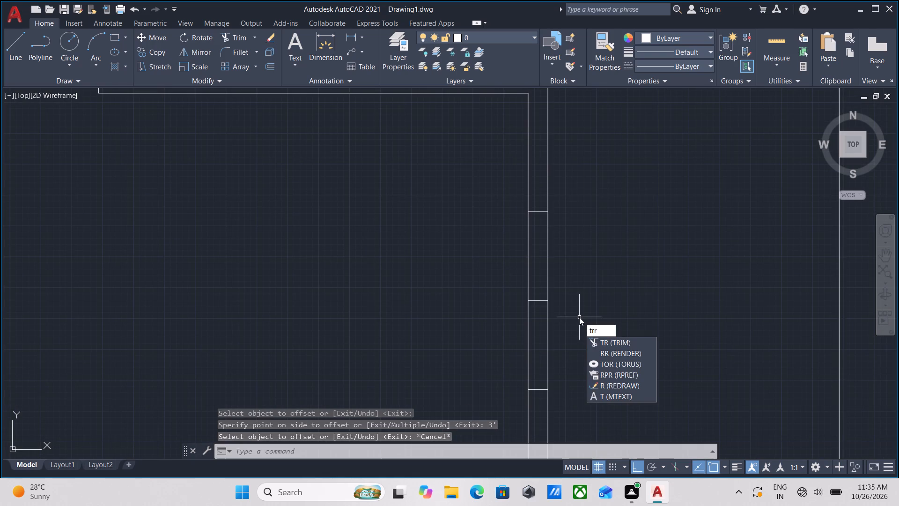
key(BackSpace)
key(Return)
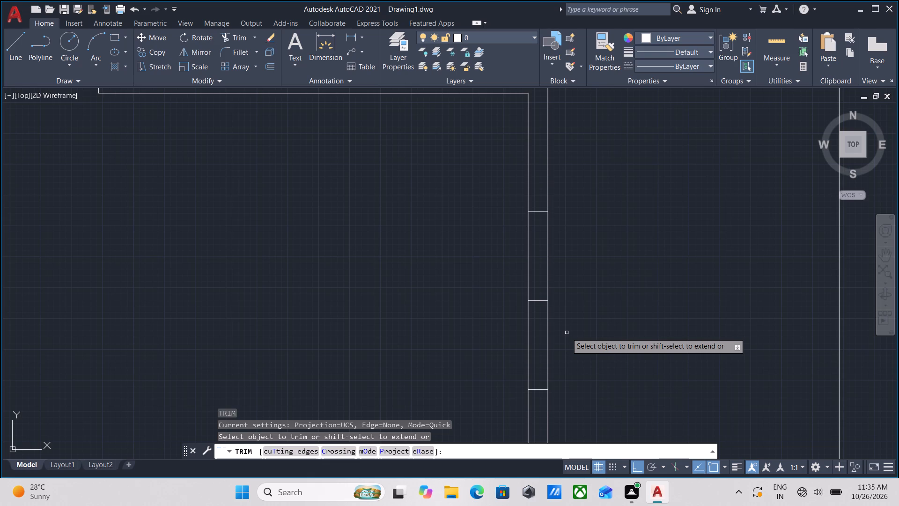
click(567, 333)
click(418, 349)
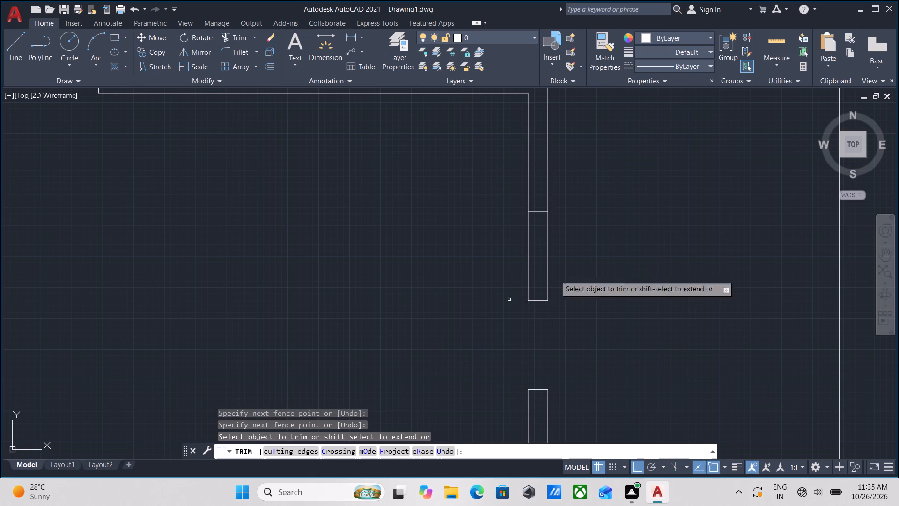
click(596, 238)
click(446, 264)
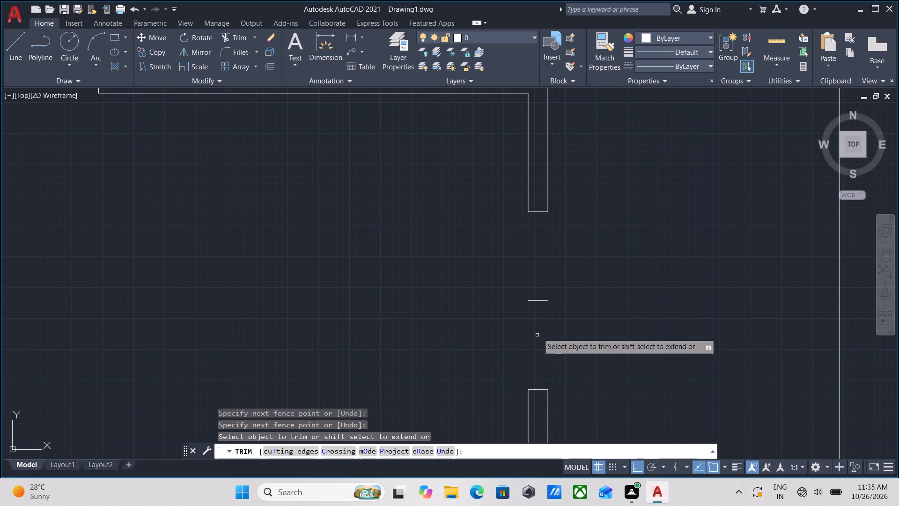
click(538, 333)
click(544, 286)
key(Escape)
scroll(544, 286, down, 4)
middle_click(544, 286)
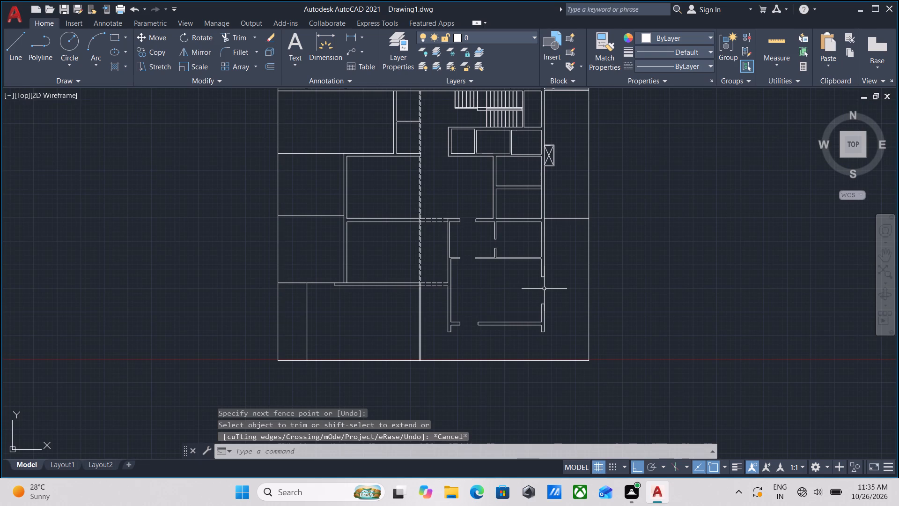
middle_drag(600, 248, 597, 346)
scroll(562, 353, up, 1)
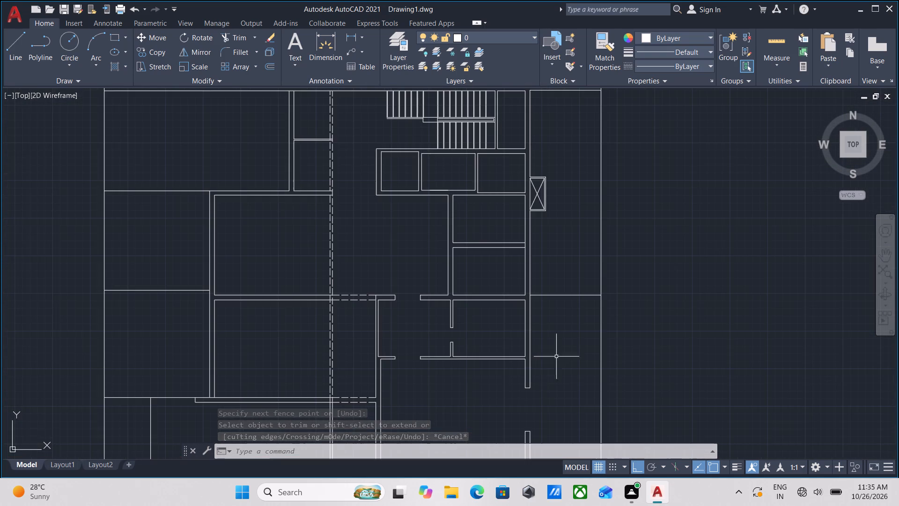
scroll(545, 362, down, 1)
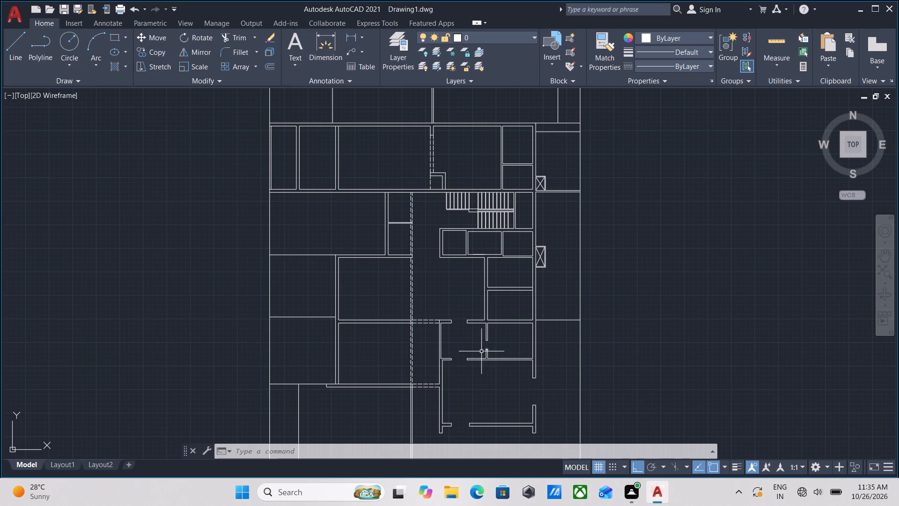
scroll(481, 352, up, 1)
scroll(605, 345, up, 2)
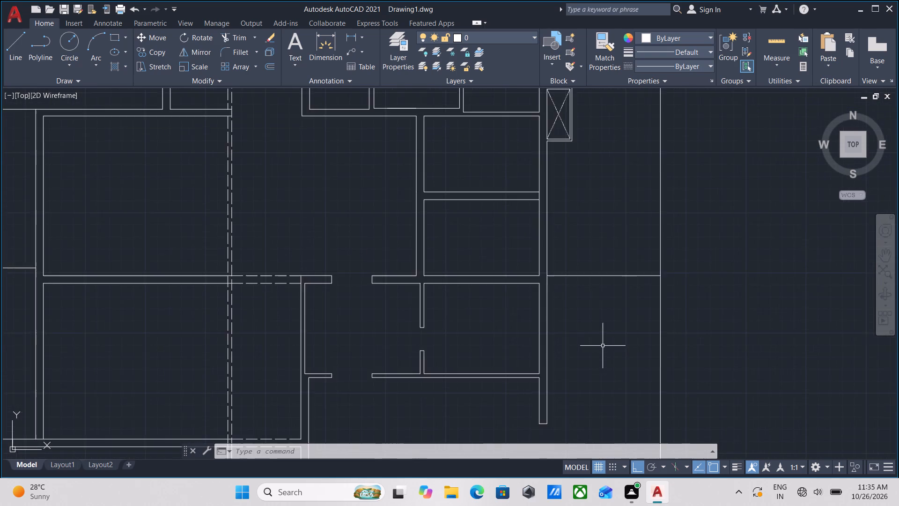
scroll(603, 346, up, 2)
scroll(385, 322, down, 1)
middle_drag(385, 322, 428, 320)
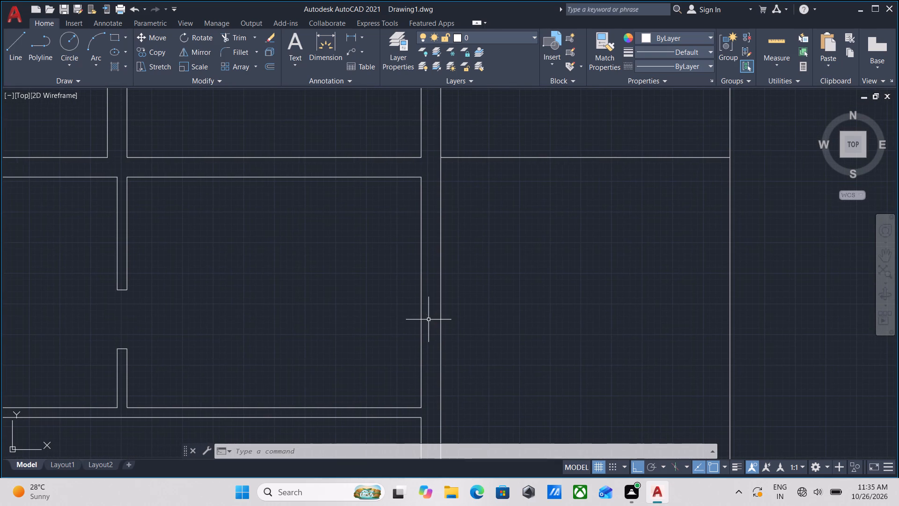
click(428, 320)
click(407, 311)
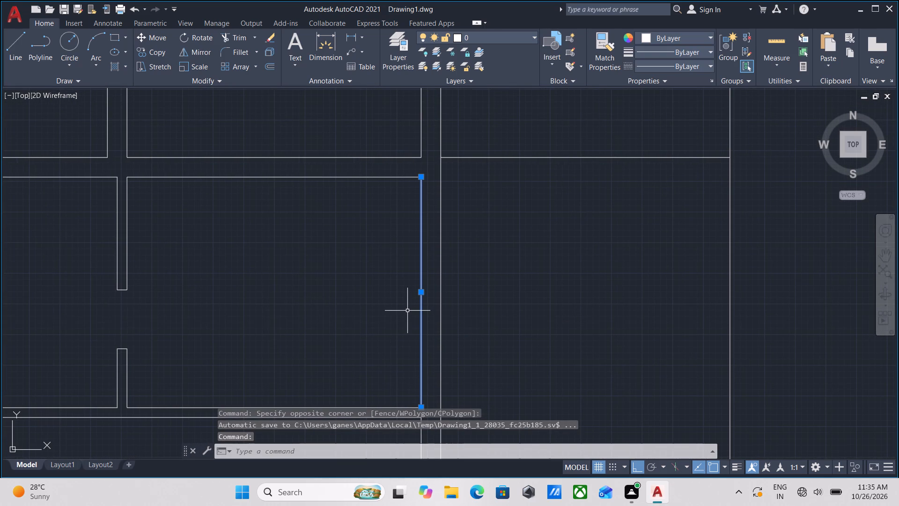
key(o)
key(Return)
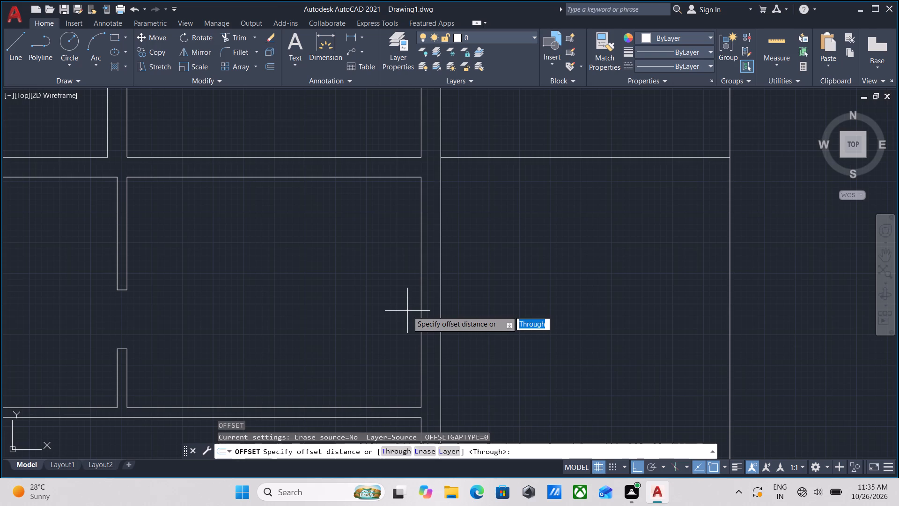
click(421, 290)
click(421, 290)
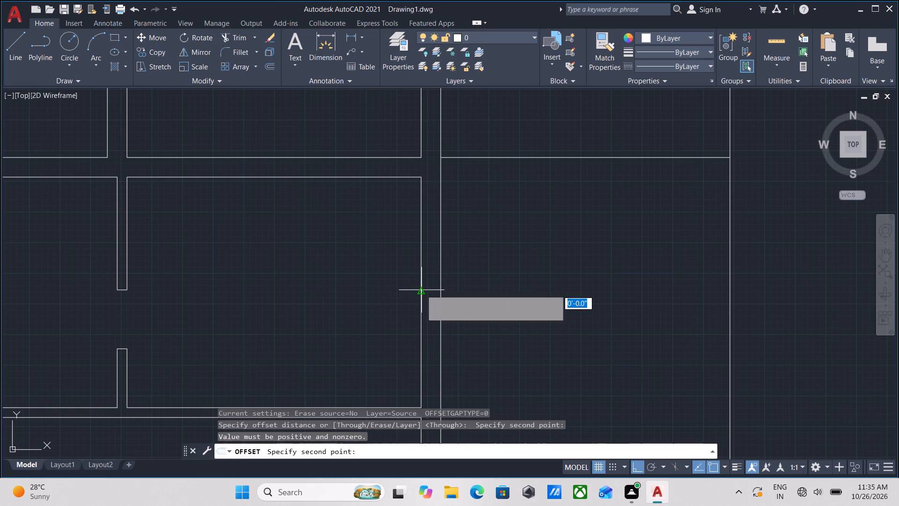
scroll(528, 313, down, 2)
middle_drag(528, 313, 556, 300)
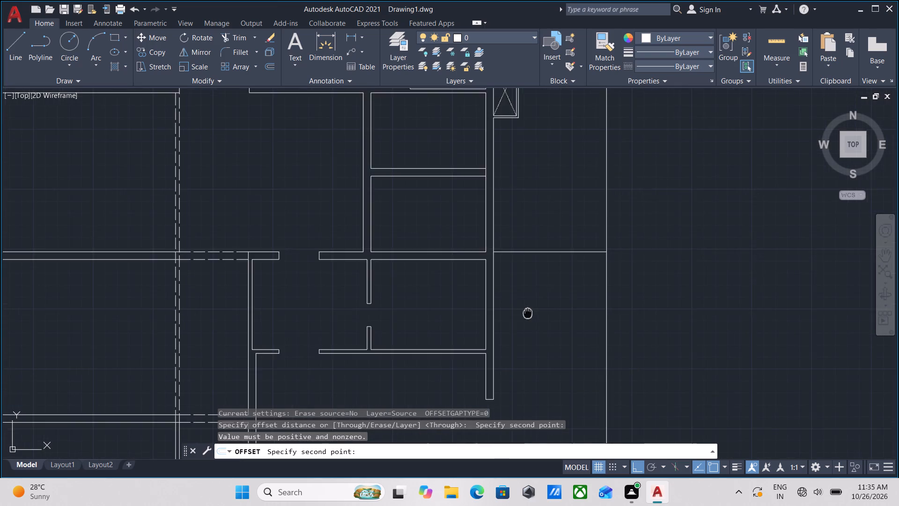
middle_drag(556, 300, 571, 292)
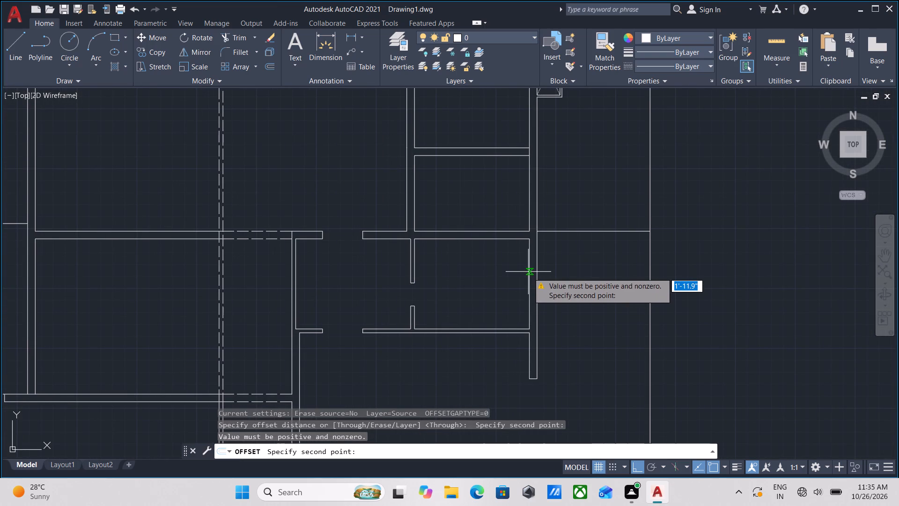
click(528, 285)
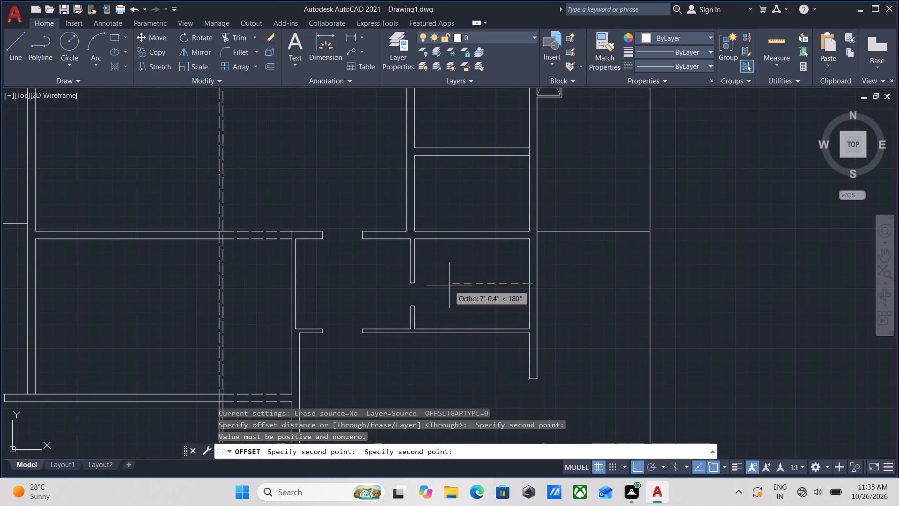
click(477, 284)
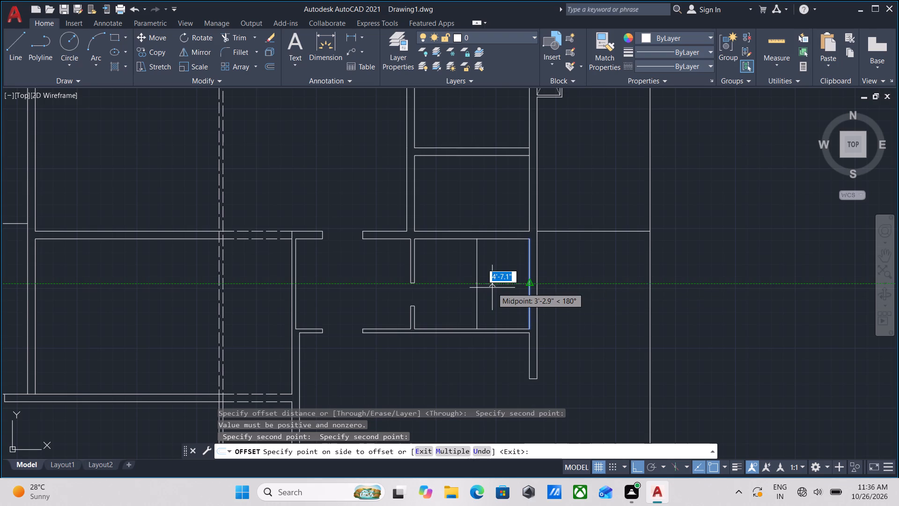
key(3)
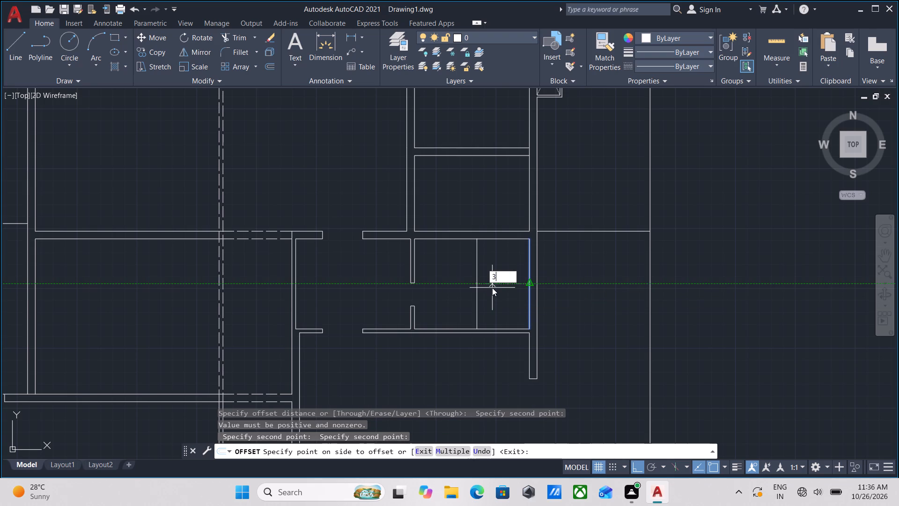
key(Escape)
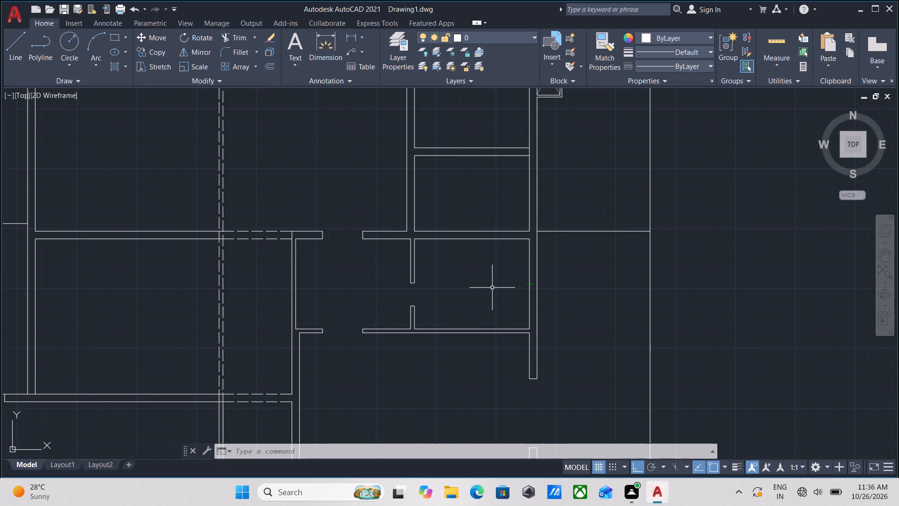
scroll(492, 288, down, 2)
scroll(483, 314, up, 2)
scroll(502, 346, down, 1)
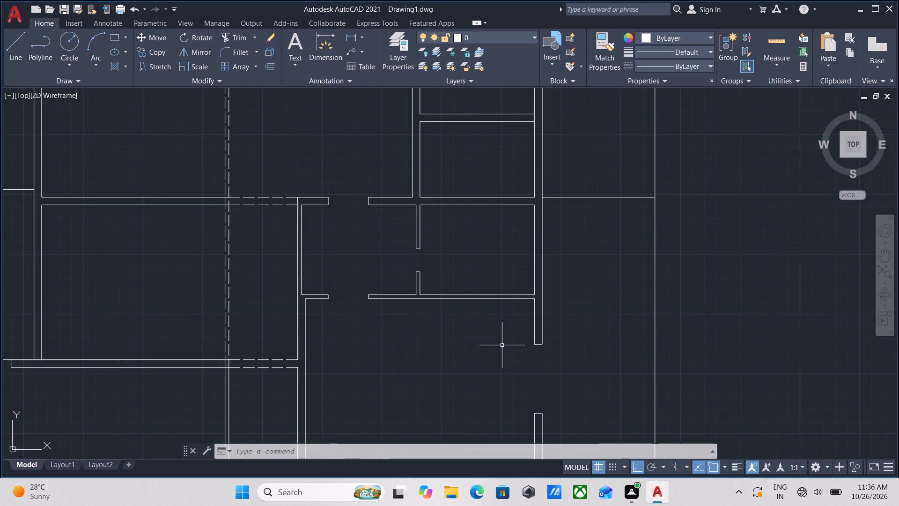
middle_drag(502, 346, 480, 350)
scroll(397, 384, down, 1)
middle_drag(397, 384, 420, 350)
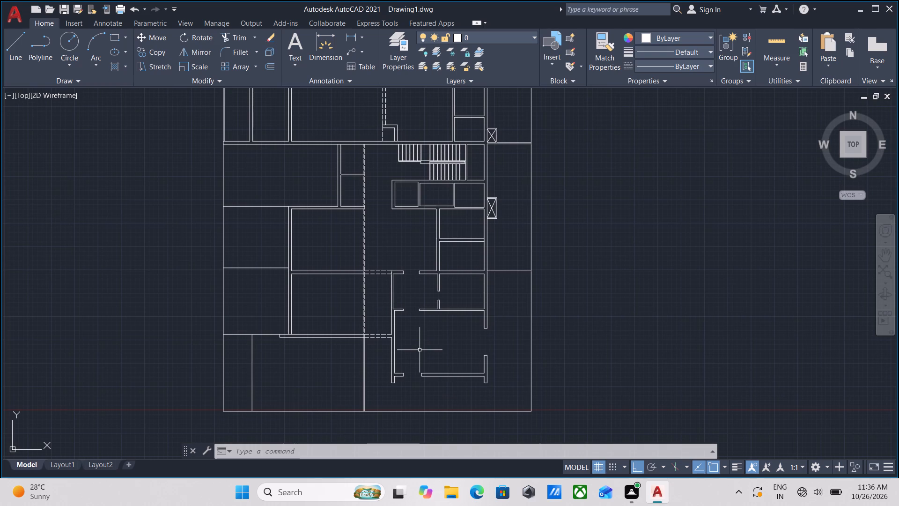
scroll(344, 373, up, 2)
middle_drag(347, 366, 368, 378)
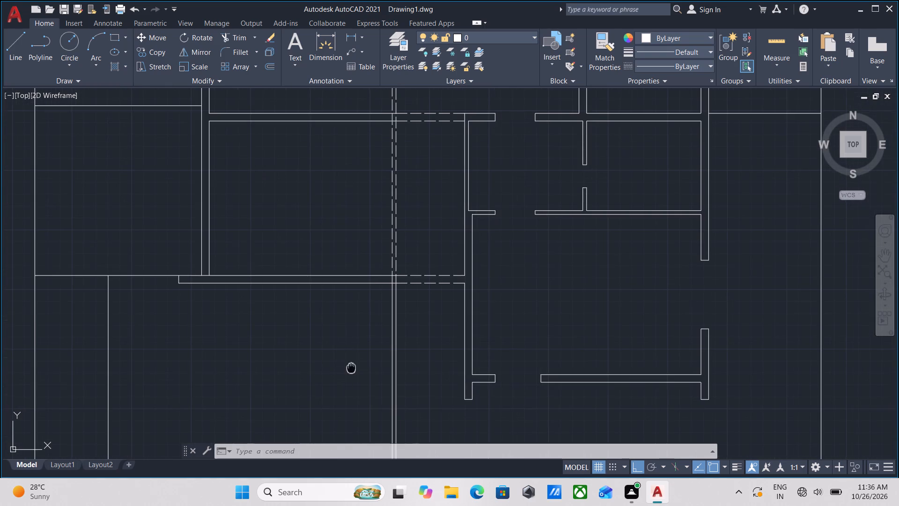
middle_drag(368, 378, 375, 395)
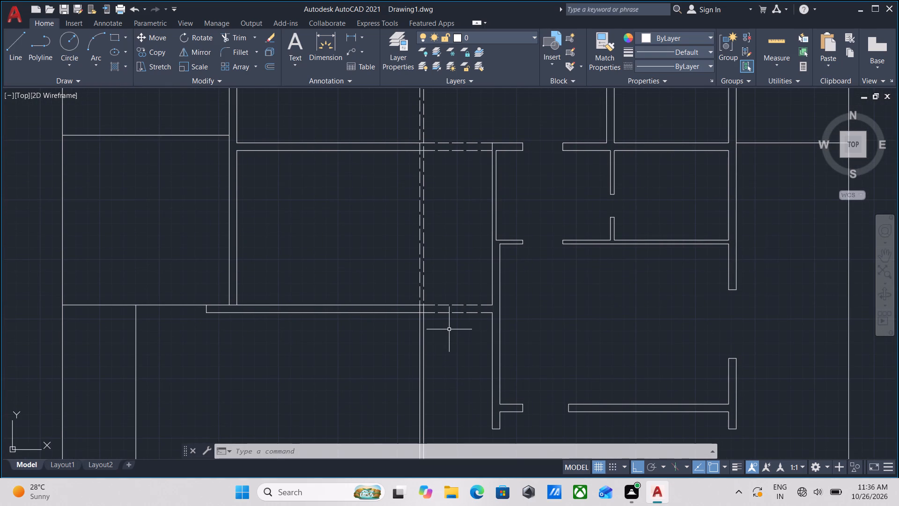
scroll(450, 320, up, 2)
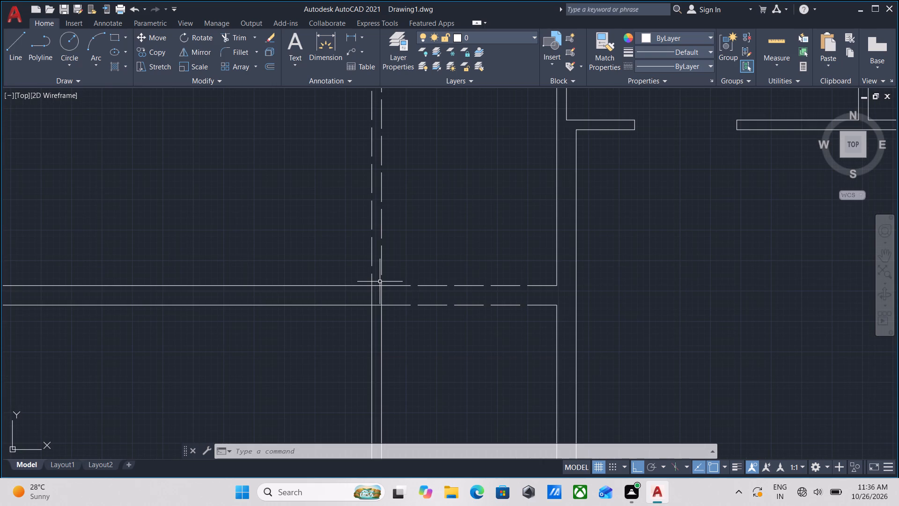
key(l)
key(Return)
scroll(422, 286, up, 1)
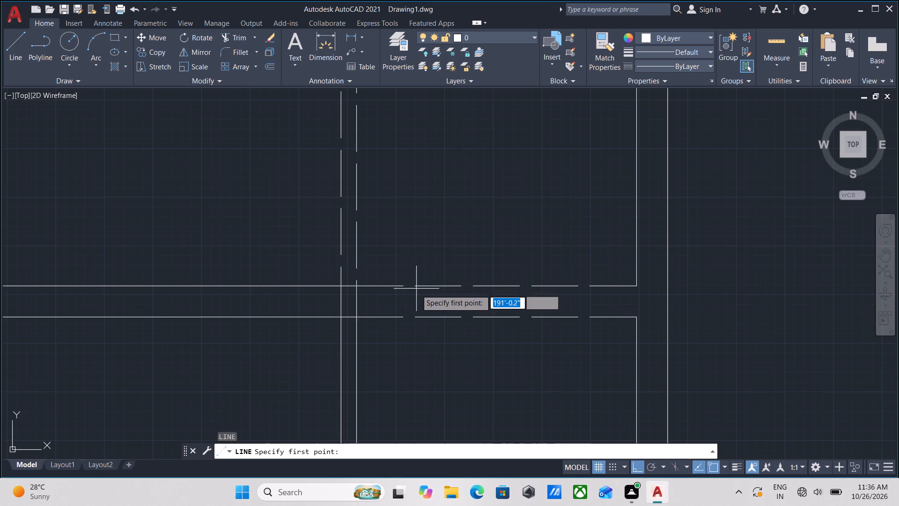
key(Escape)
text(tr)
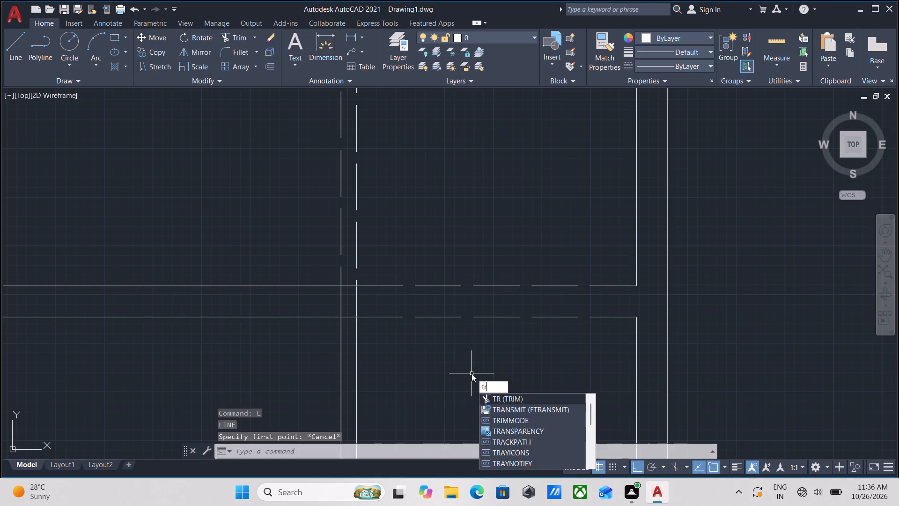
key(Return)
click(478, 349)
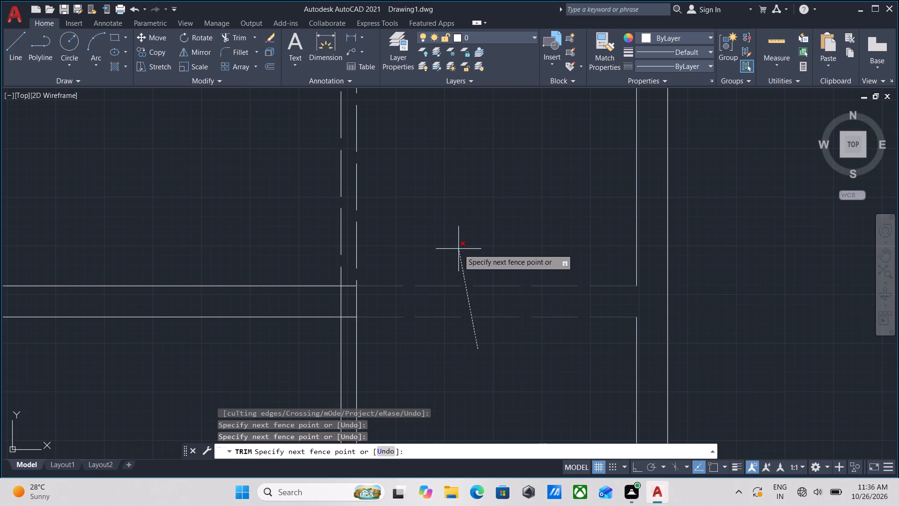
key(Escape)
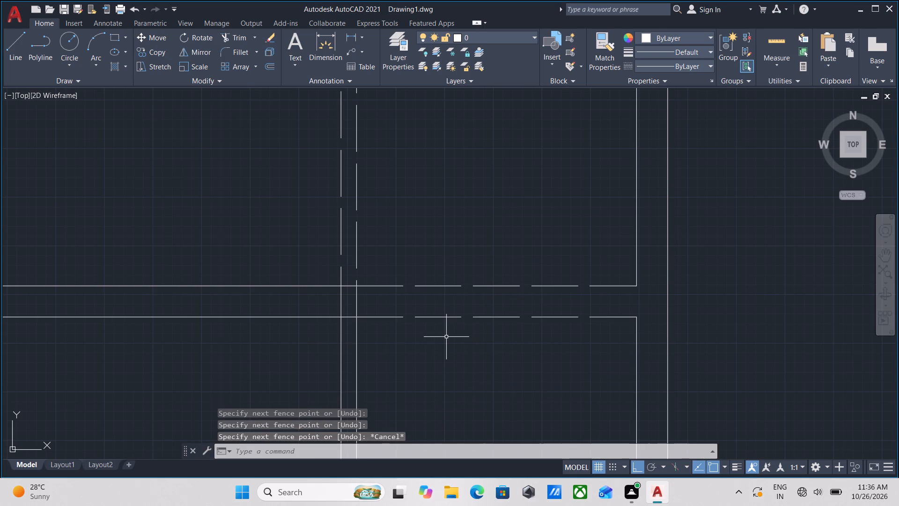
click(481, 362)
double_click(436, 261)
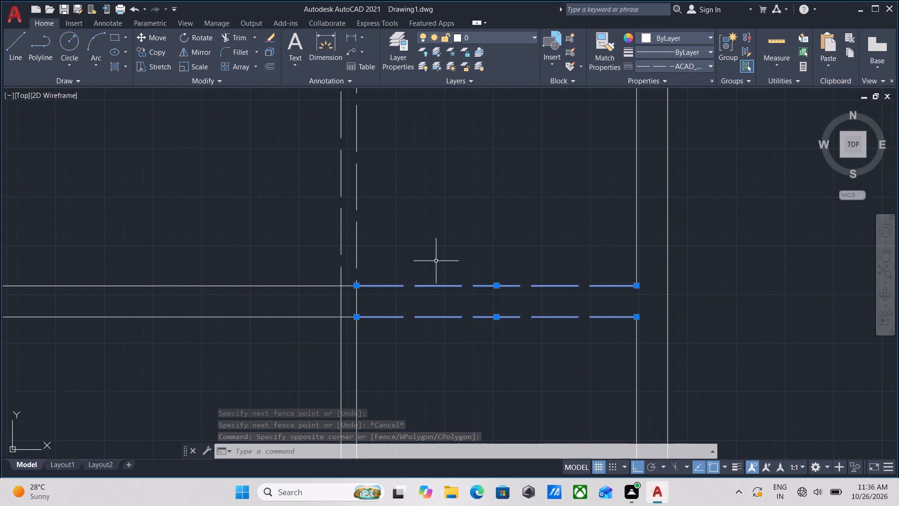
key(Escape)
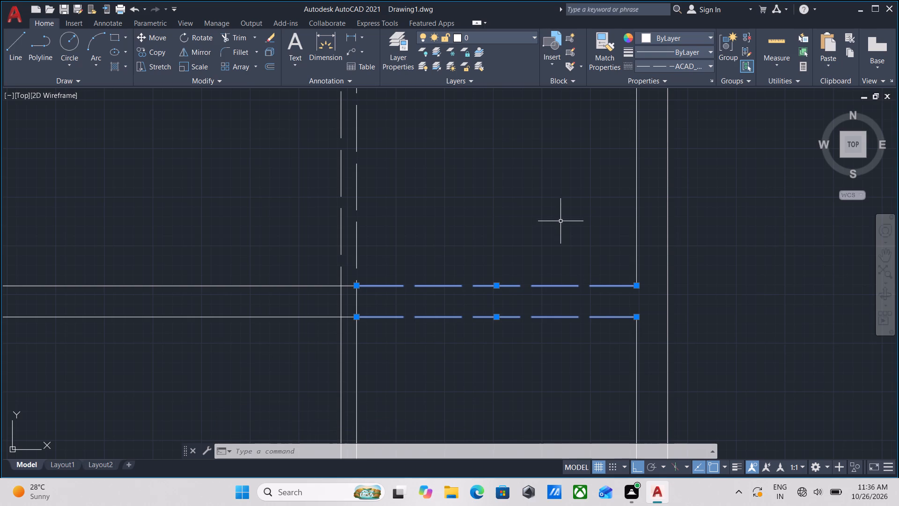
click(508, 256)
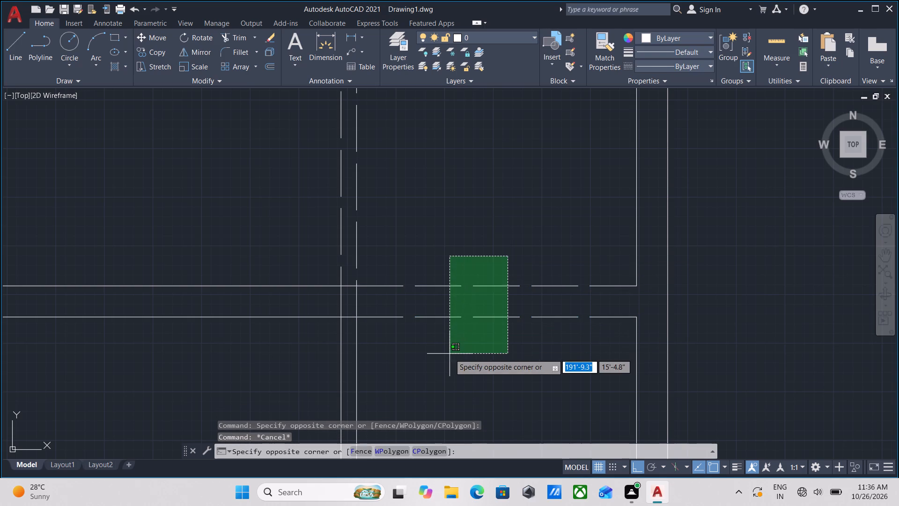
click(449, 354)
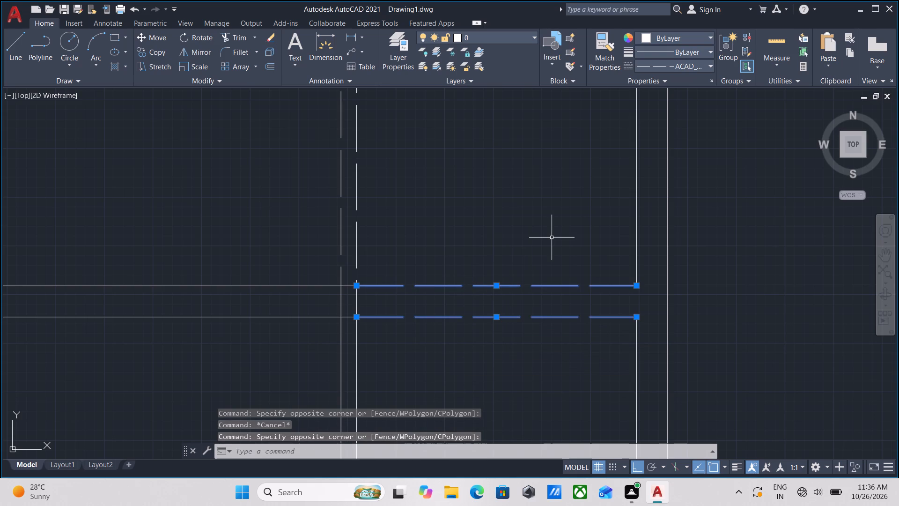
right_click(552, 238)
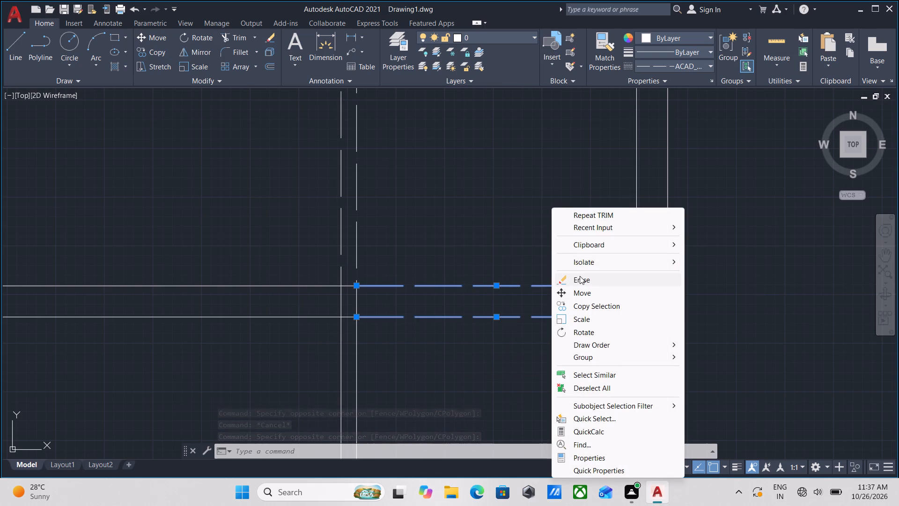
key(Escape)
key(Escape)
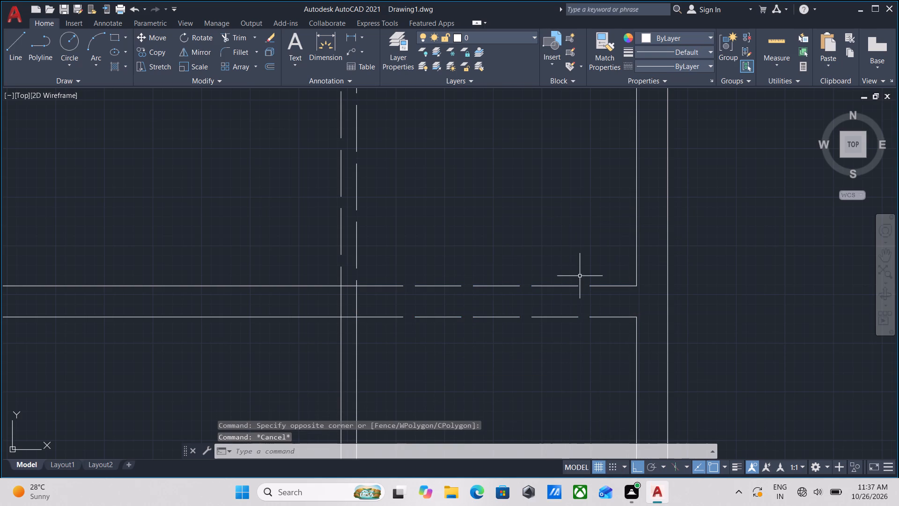
Draw an 8" line across the southern dashed wall segment, joining the midpoints of its two dashed lines.
key(l)
key(Return)
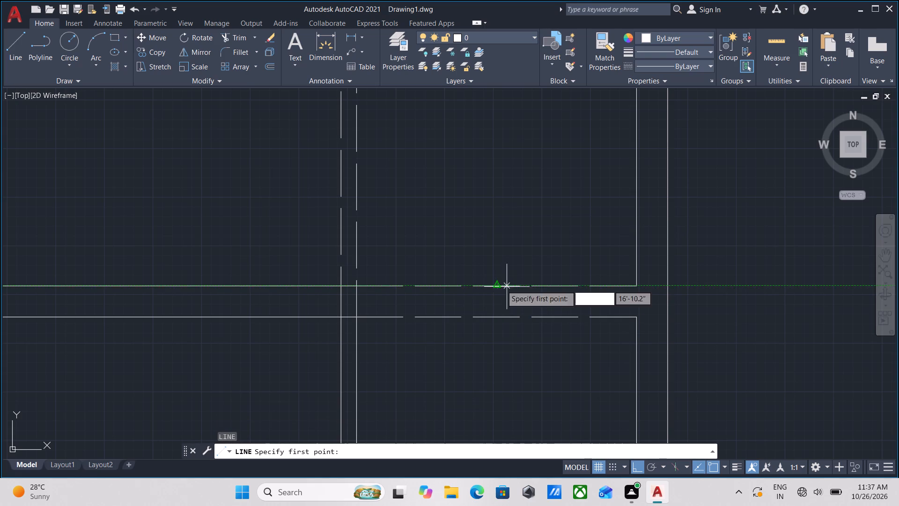
click(497, 284)
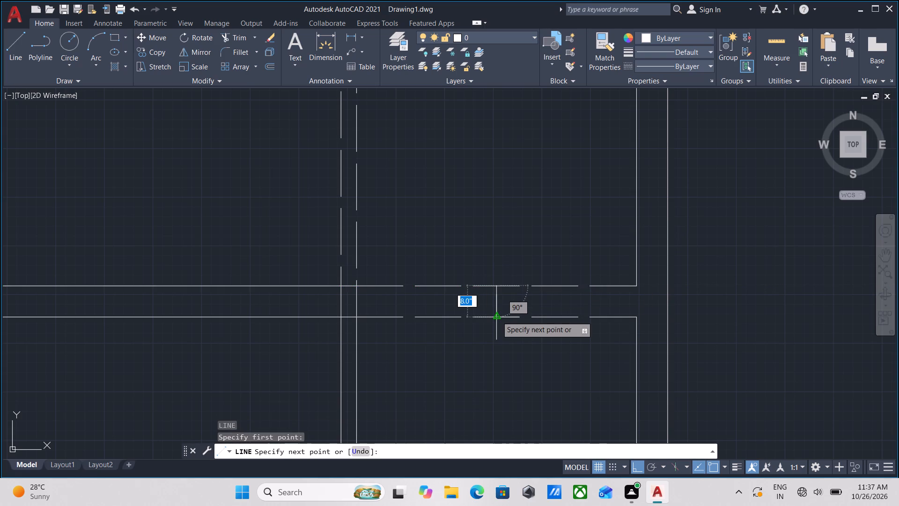
click(497, 316)
scroll(497, 316, up, 2)
key(Escape)
Offset the short line at the southern dashed segment's midpoint 2' east within the wall.
click(520, 283)
click(436, 264)
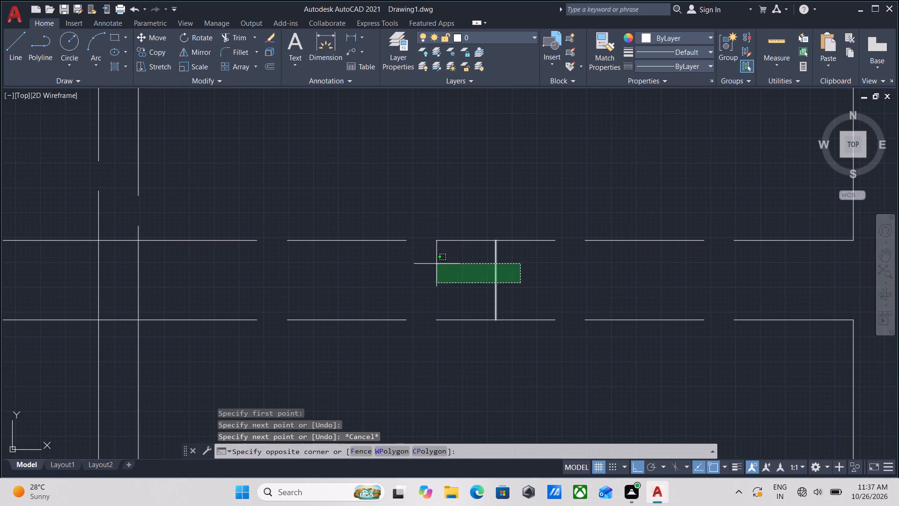
key(o)
key(Return)
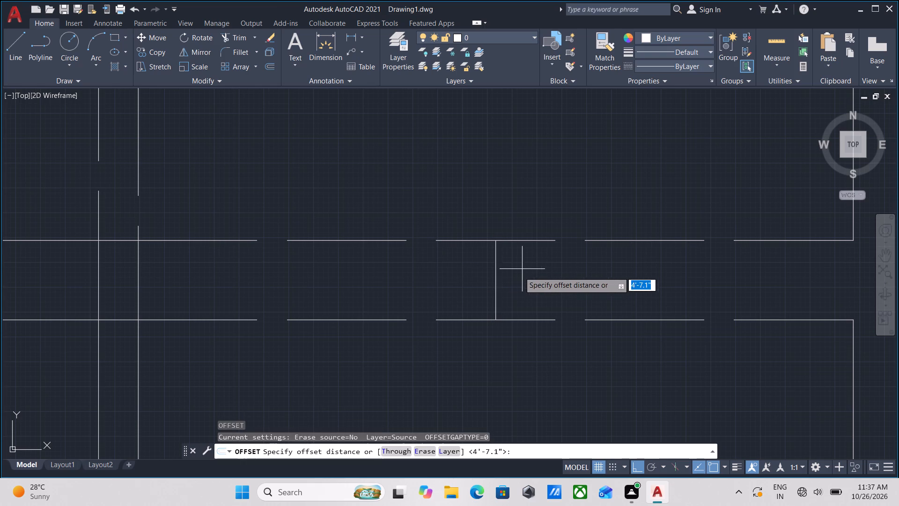
click(496, 280)
click(629, 275)
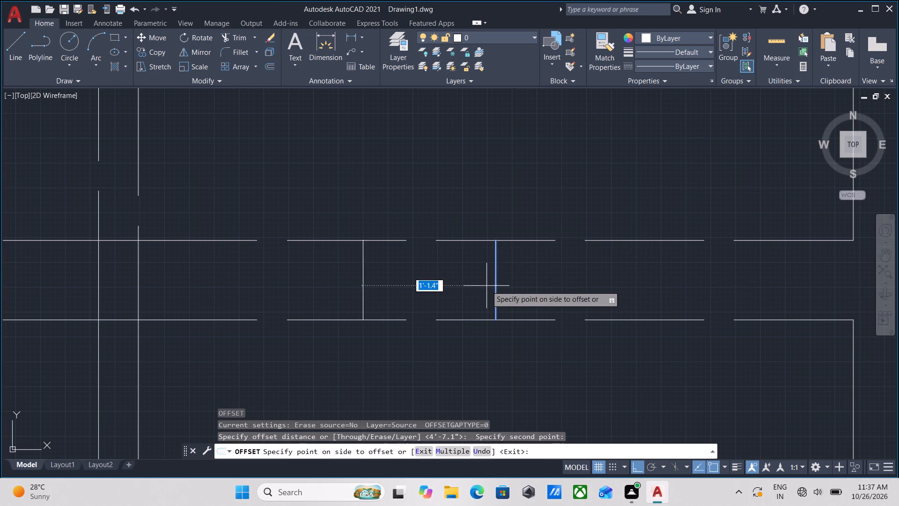
text(2')
key(Return)
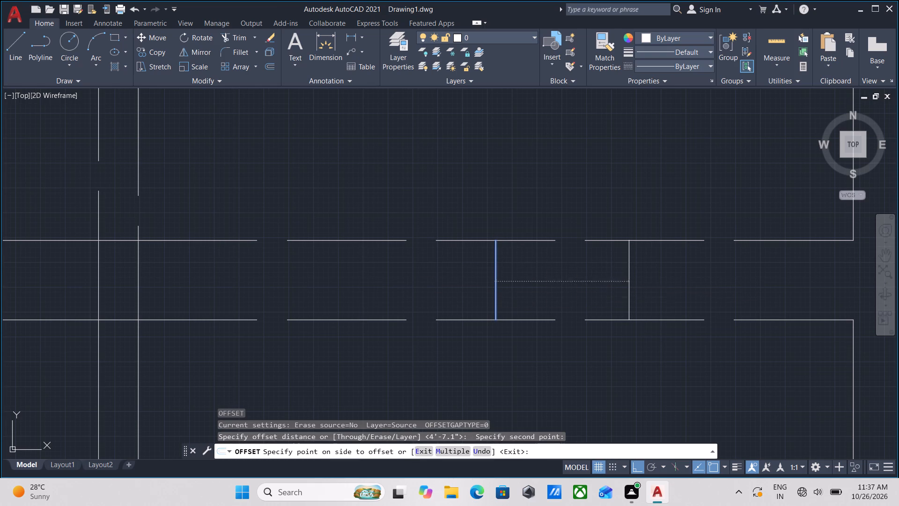
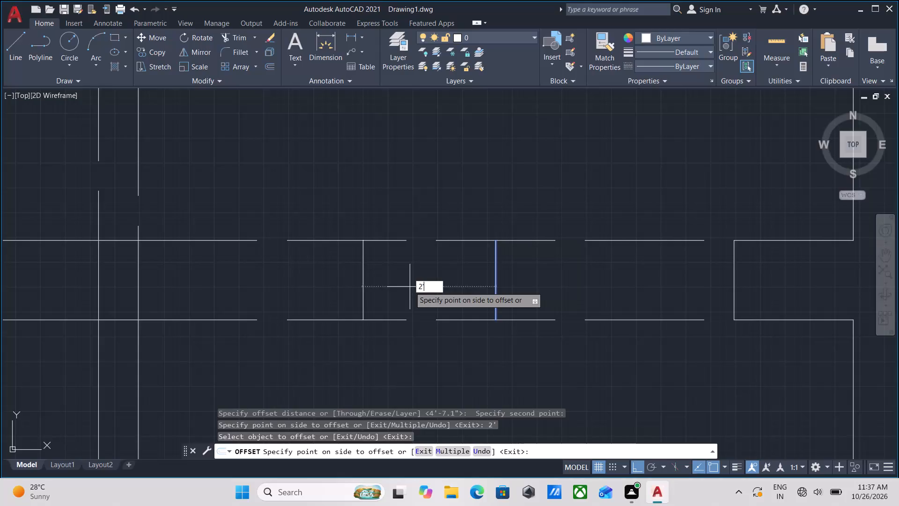
Offset the middle jamb line across the horizontal wall 2' to the west.
key(Return)
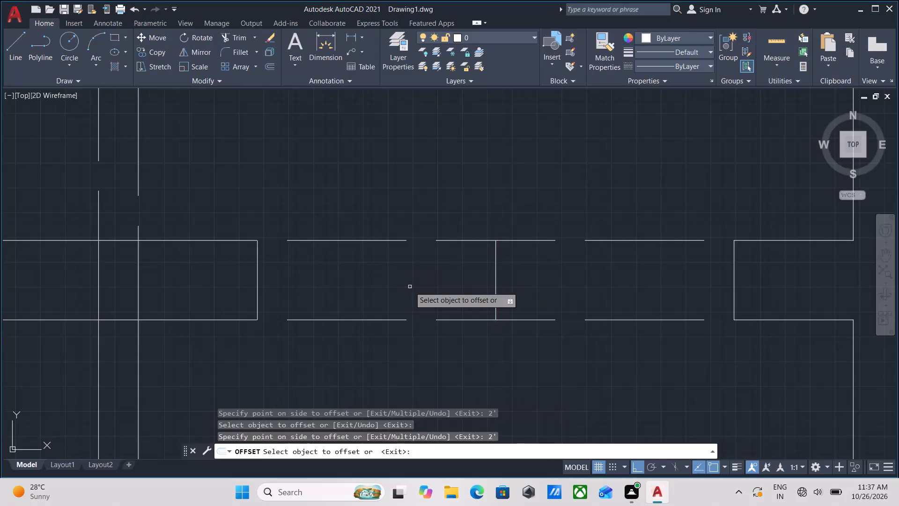
key(Escape)
Trim both horizontal wall lines between the outer jamb lines and remove the middle jamb line to clear the opening.
text(tr)
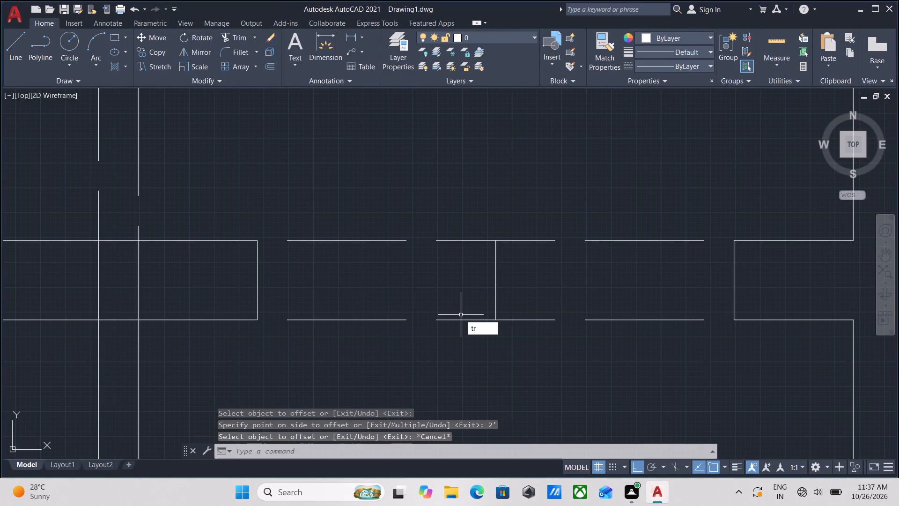
key(Return)
click(437, 328)
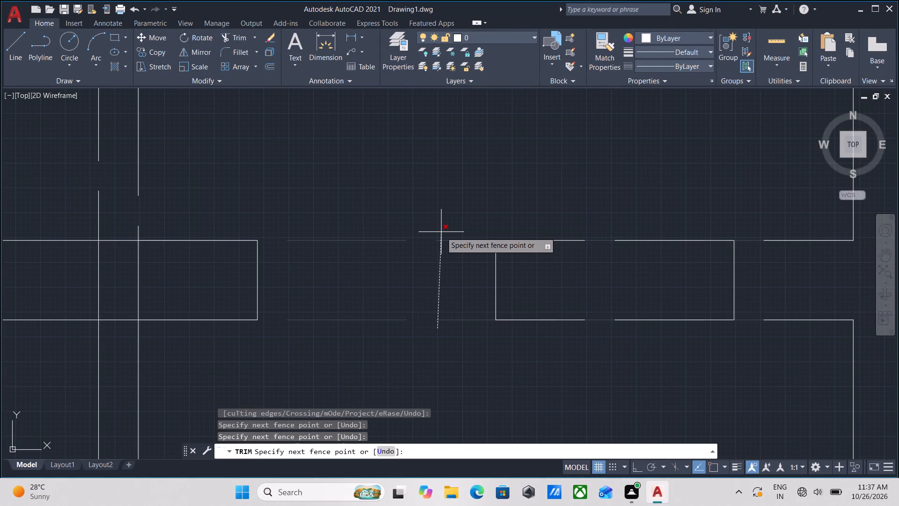
click(441, 232)
click(591, 327)
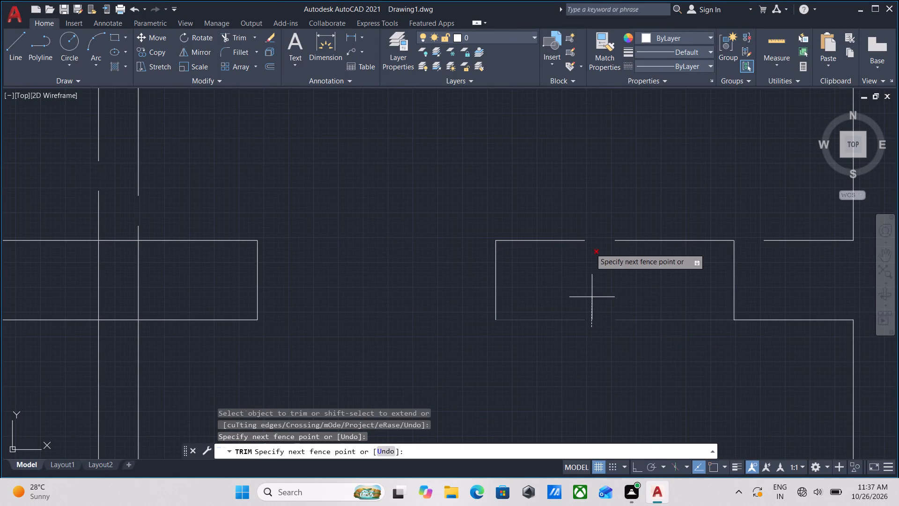
click(586, 205)
scroll(541, 276, down, 2)
middle_drag(539, 276, 548, 291)
click(548, 291)
click(491, 291)
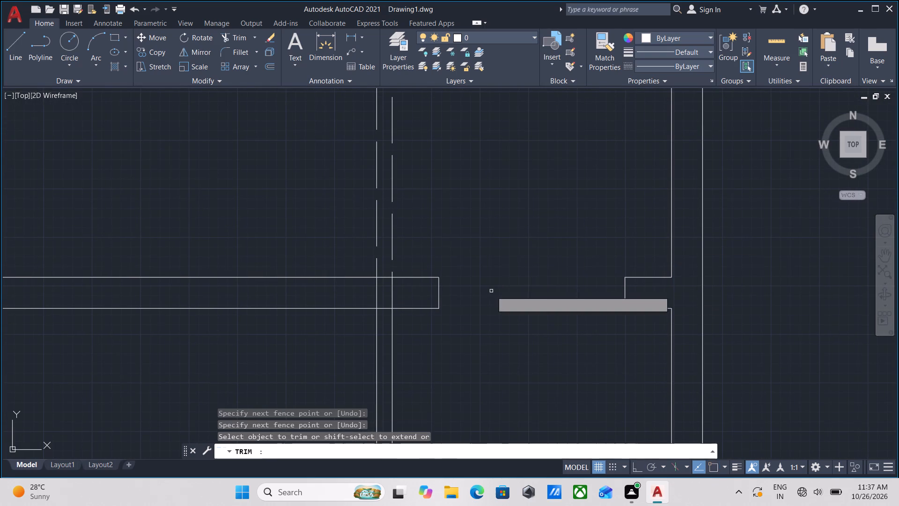
Trim the wall junction west of the opening, removing the vertical lines inside the horizontal wall and its lower line between the vertical wall faces.
scroll(582, 250, down, 1)
middle_drag(582, 250, 567, 316)
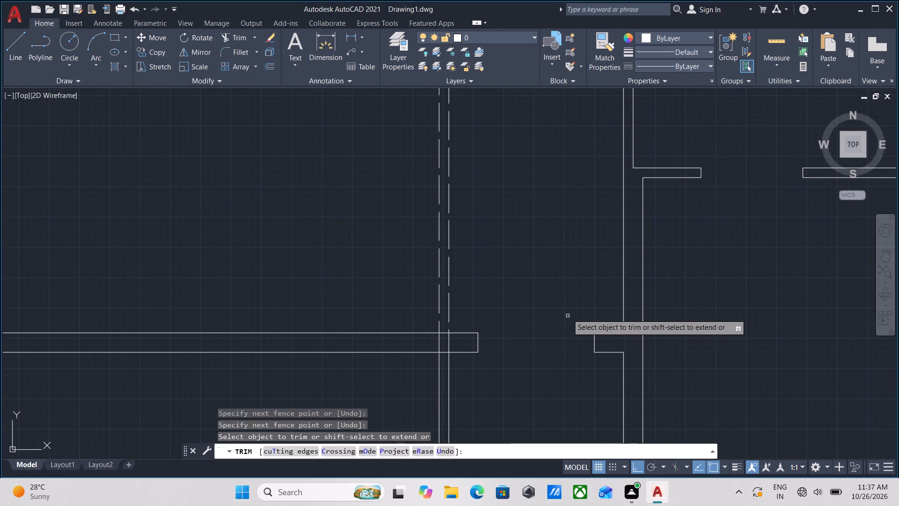
scroll(571, 297, down, 2)
scroll(560, 298, up, 2)
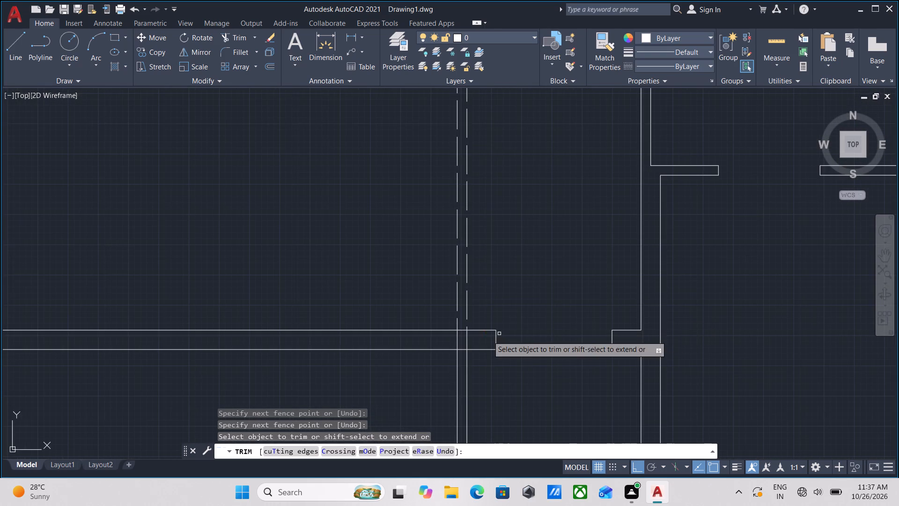
scroll(468, 342, up, 3)
click(478, 340)
click(366, 334)
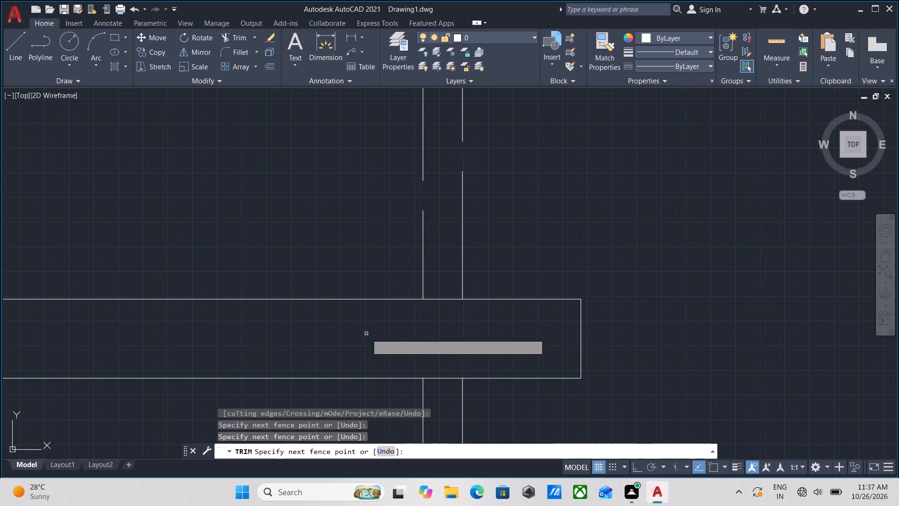
scroll(428, 335, down, 1)
middle_drag(428, 335, 506, 276)
click(511, 334)
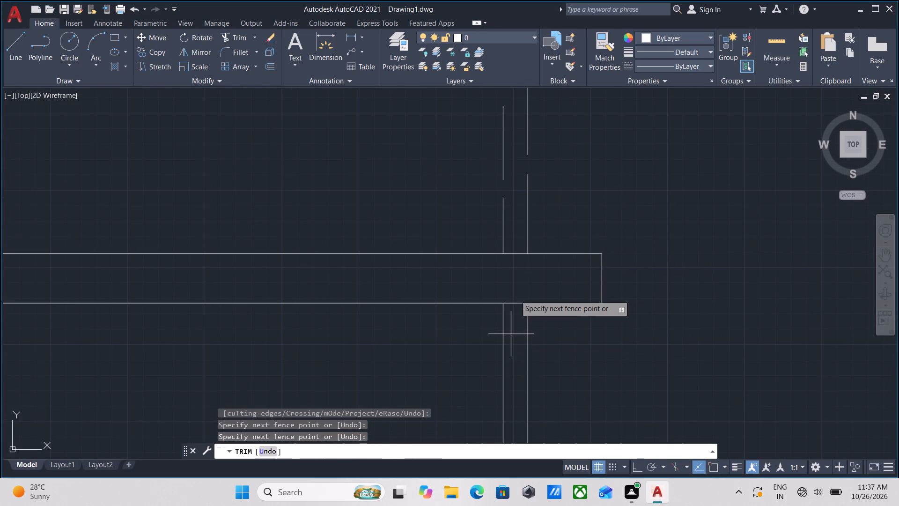
click(514, 290)
Draw an 8" line across the horizontal wall's thickness, aligned with the west face of the crossing vertical wall.
scroll(579, 300, down, 3)
middle_drag(601, 301, 472, 312)
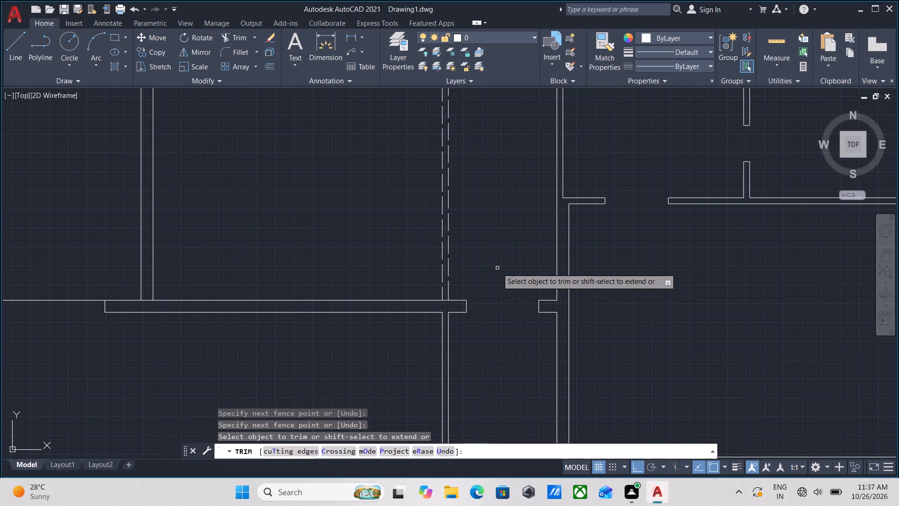
scroll(494, 244, down, 1)
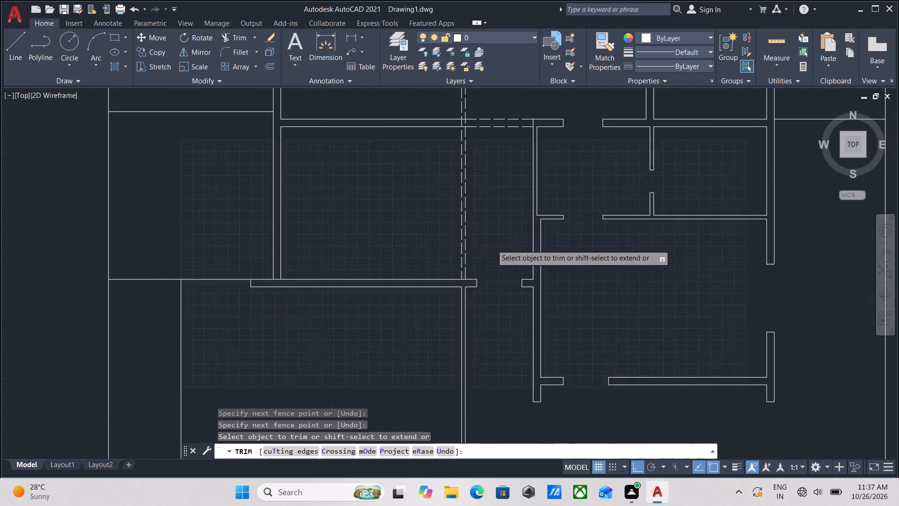
middle_drag(492, 245, 585, 256)
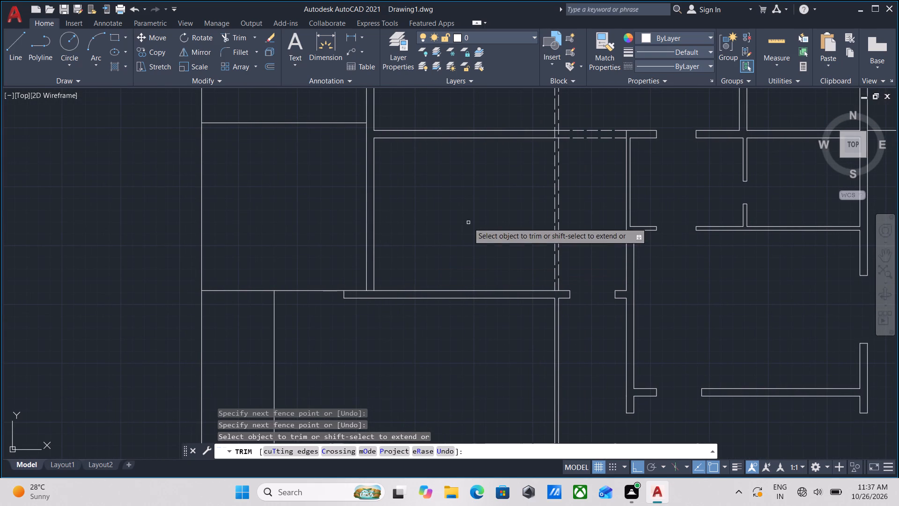
middle_drag(468, 223, 439, 402)
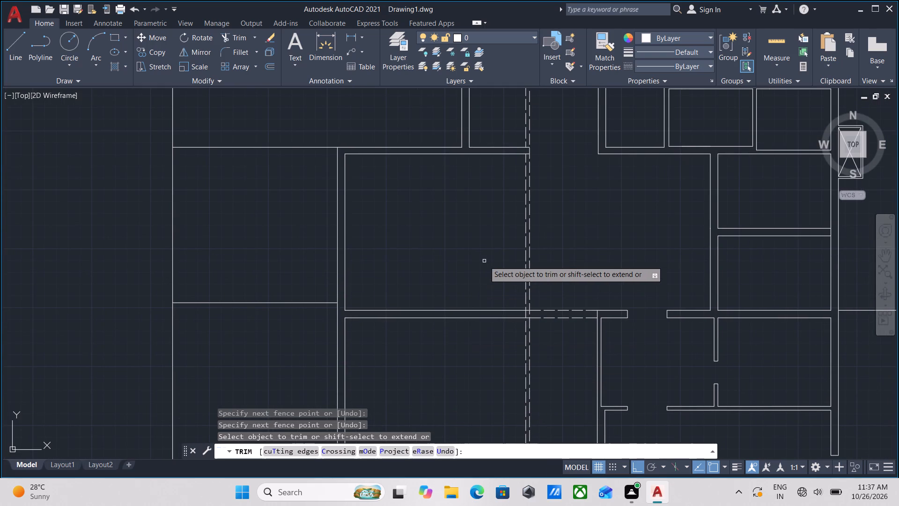
scroll(484, 261, down, 2)
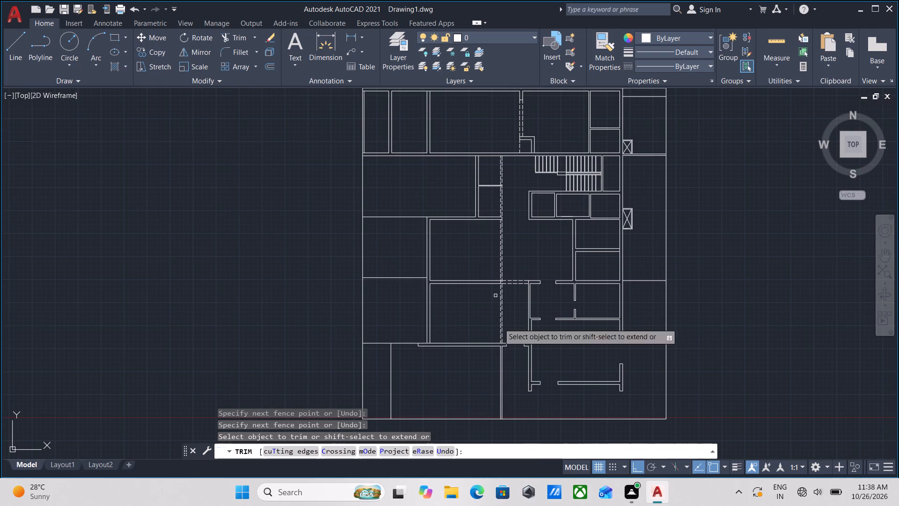
scroll(489, 367, up, 3)
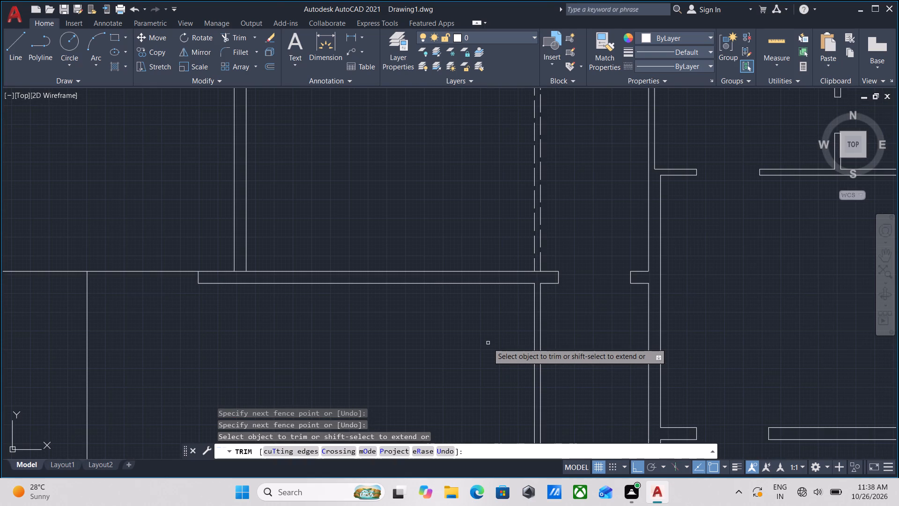
key(Escape)
key(l)
key(Return)
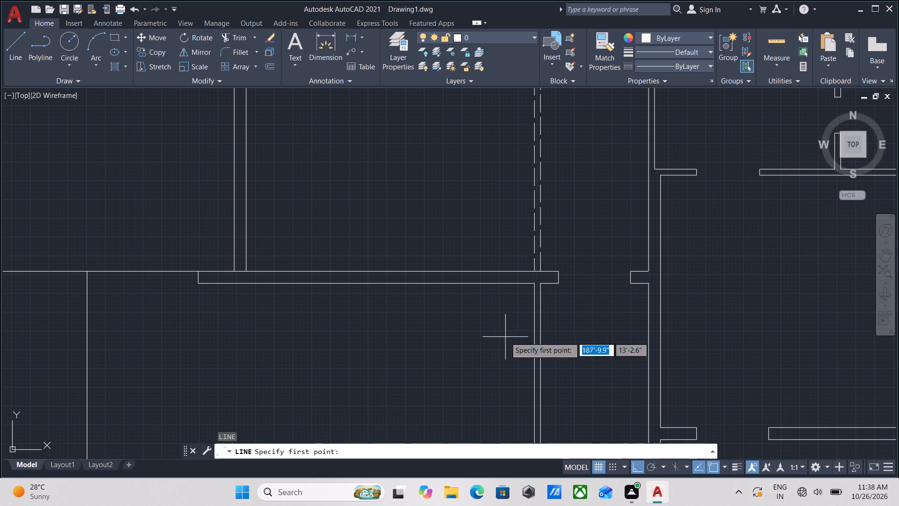
scroll(538, 311, up, 2)
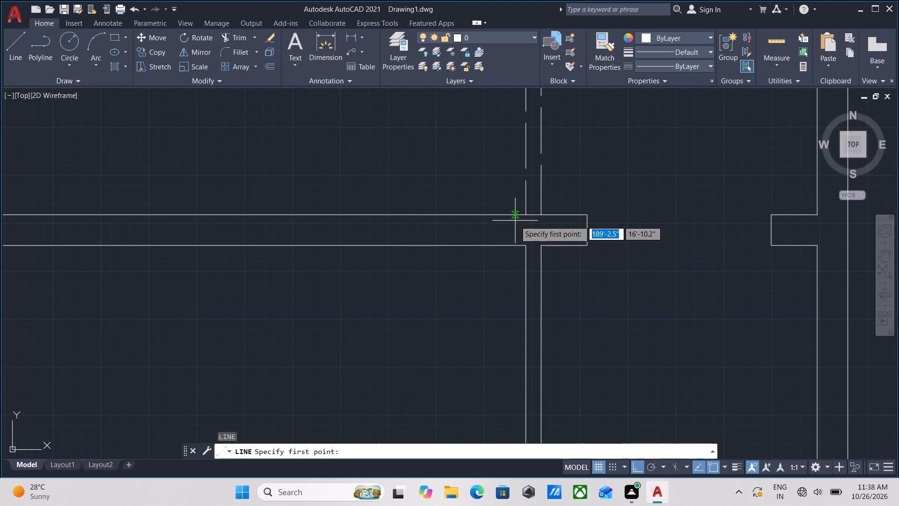
click(523, 248)
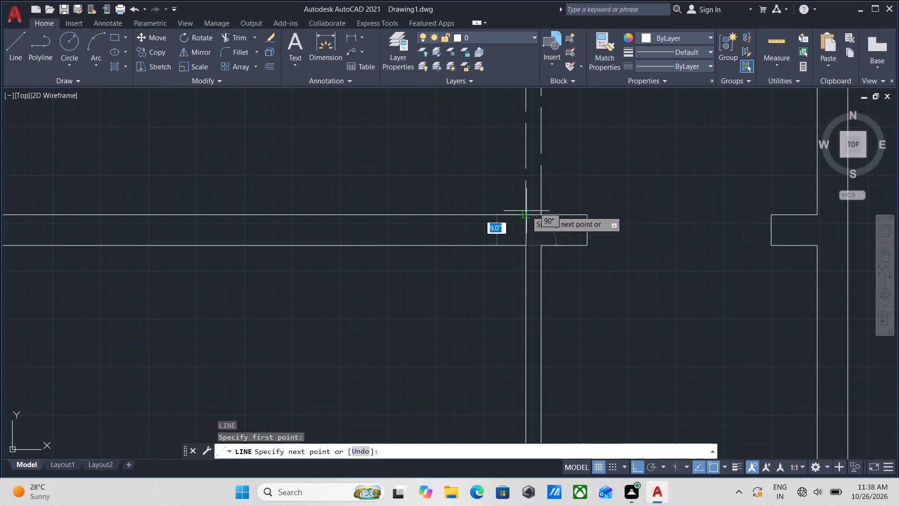
scroll(526, 211, up, 3)
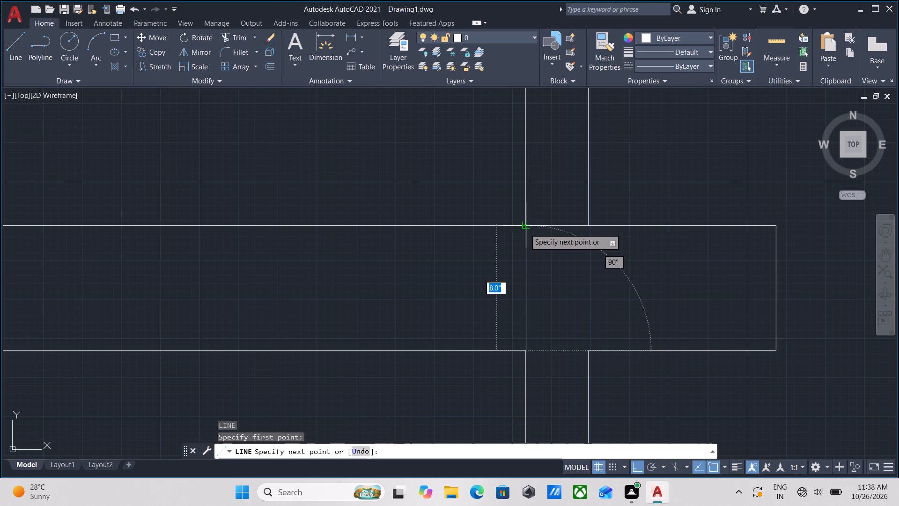
click(525, 229)
key(Escape)
Offset the new line across the horizontal wall 4' to the west.
click(545, 283)
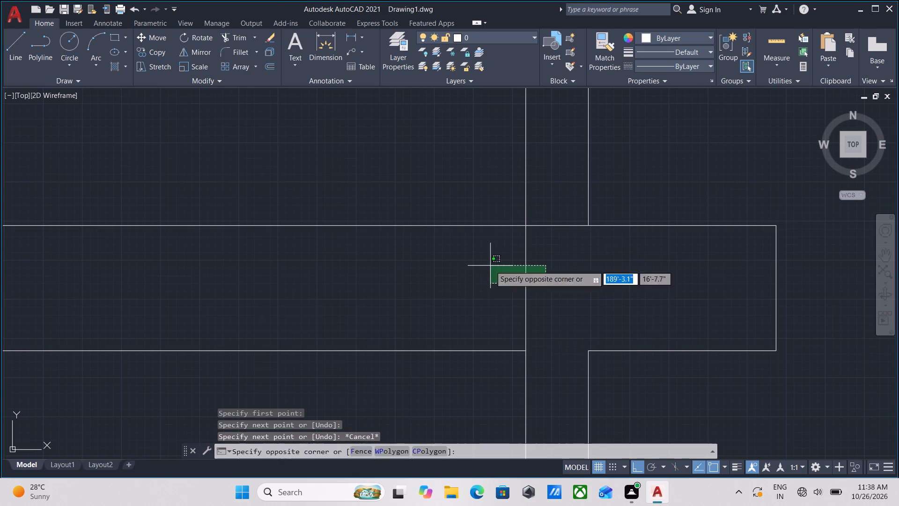
click(490, 266)
key(o)
key(Return)
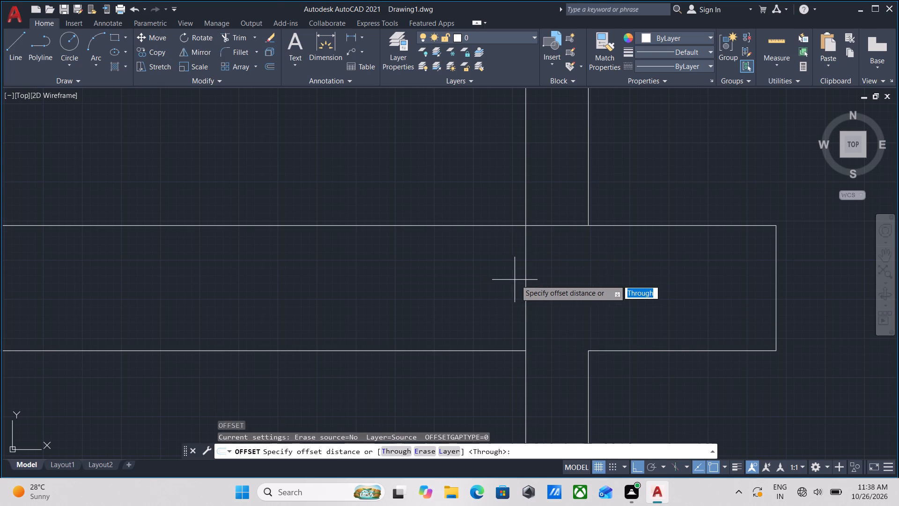
click(526, 289)
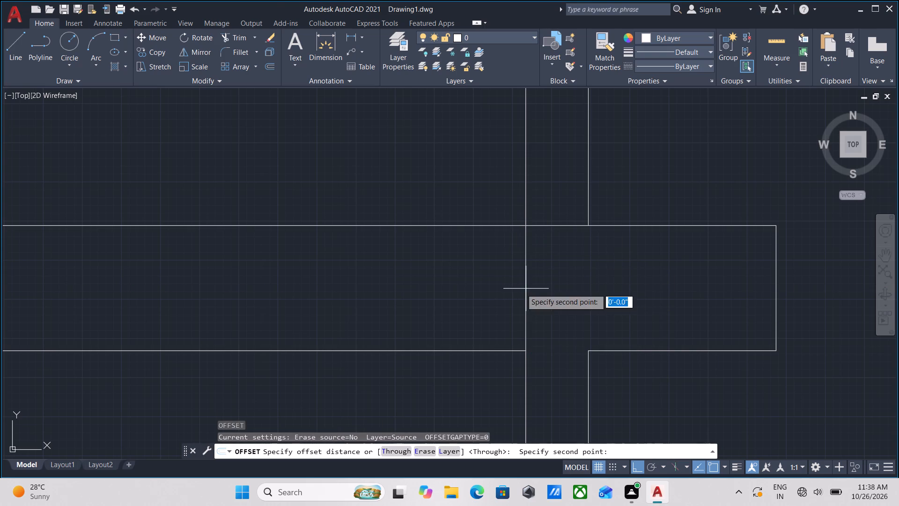
click(439, 290)
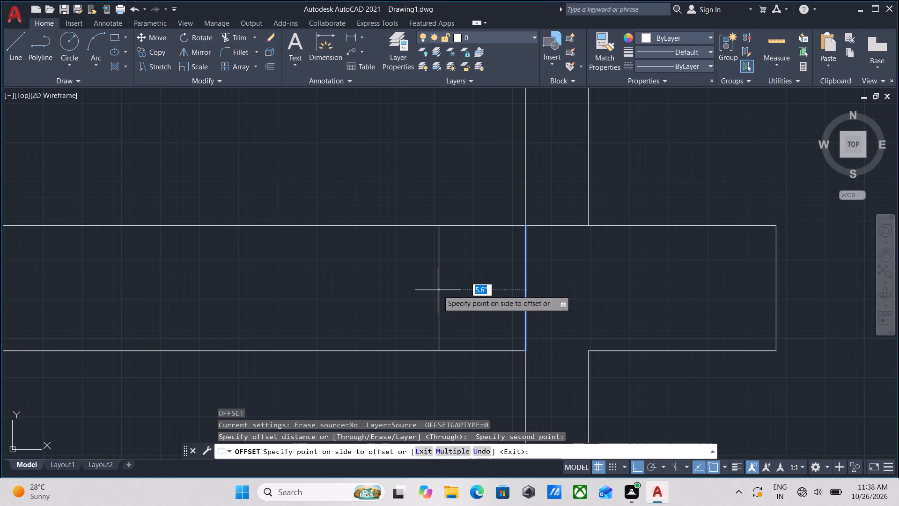
text(4')
key(Return)
scroll(389, 303, down, 2)
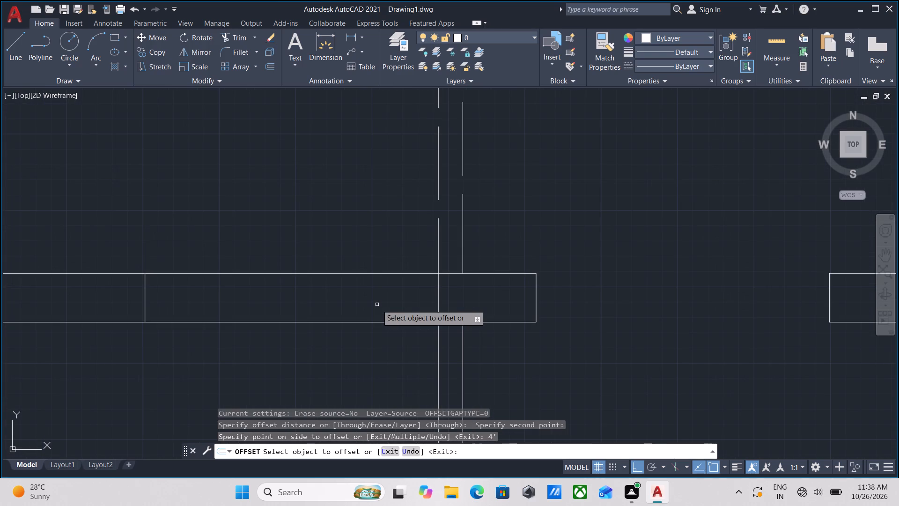
key(Escape)
Trim both horizontal wall lines between the offset jamb line and the vertical wall to create a second opening.
text(tr)
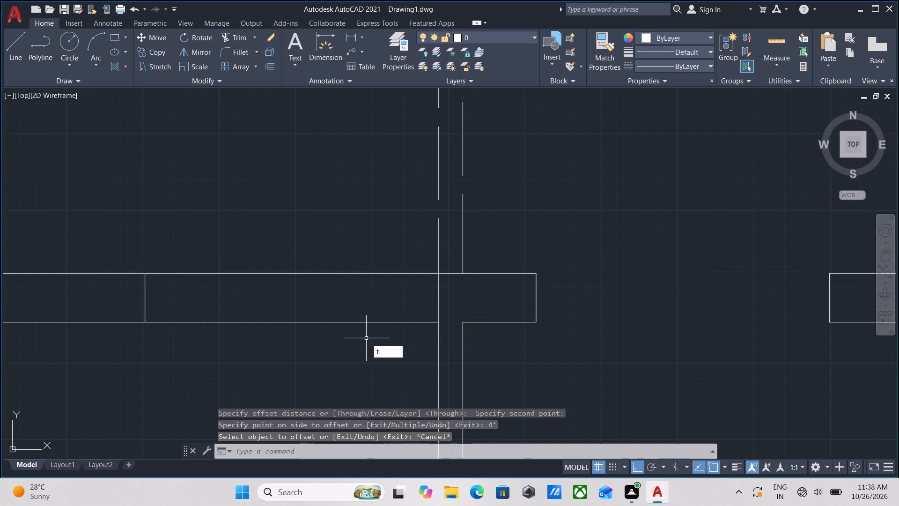
key(Return)
click(348, 361)
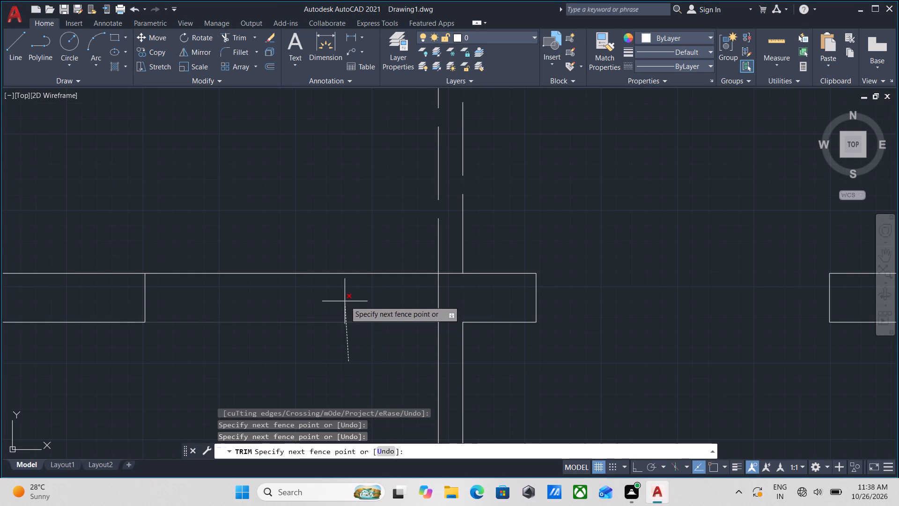
scroll(346, 300, down, 1)
middle_drag(346, 300, 585, 383)
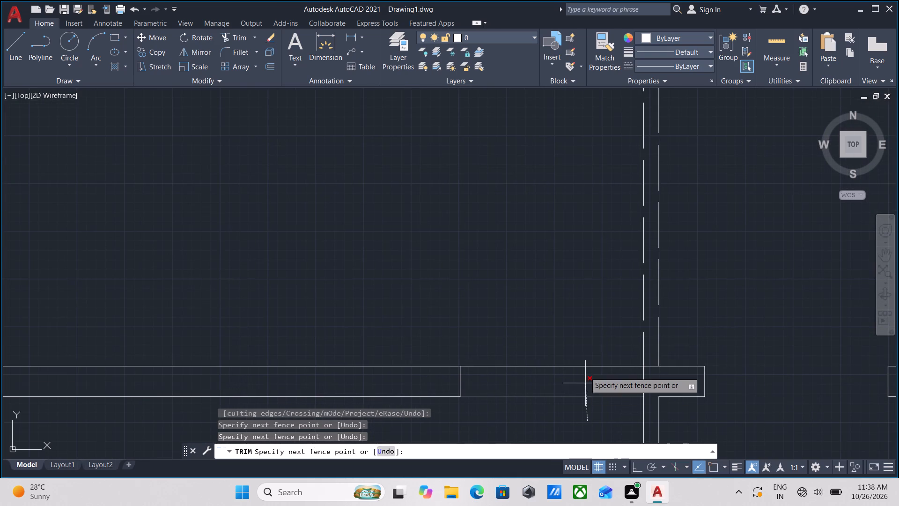
click(586, 325)
scroll(505, 312, down, 2)
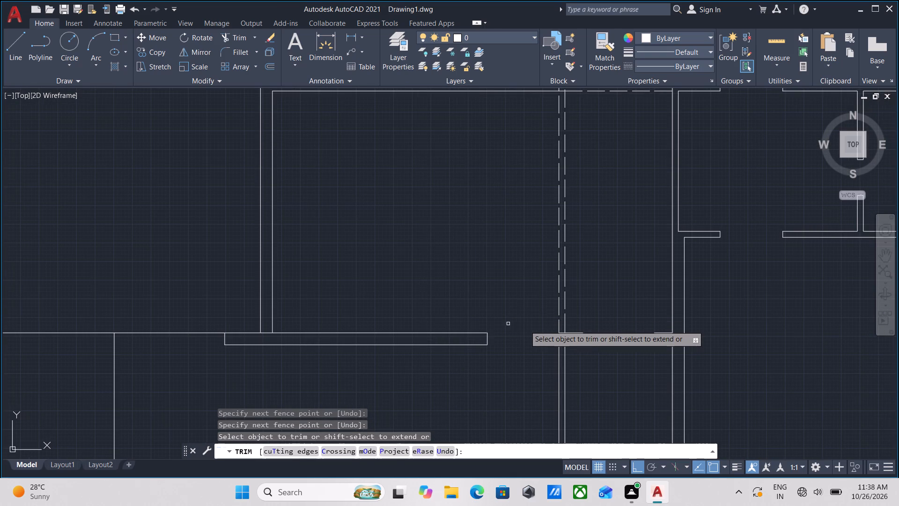
key(Escape)
Examine the floor plan's walls and door openings around the newly cut wall and the adjoining rooms.
scroll(567, 343, up, 3)
scroll(338, 321, down, 1)
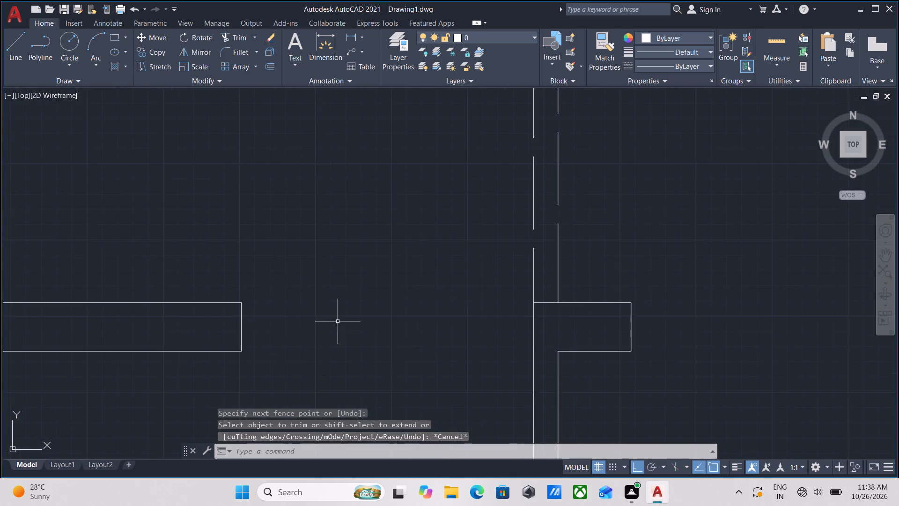
scroll(338, 321, down, 2)
middle_drag(338, 321, 492, 307)
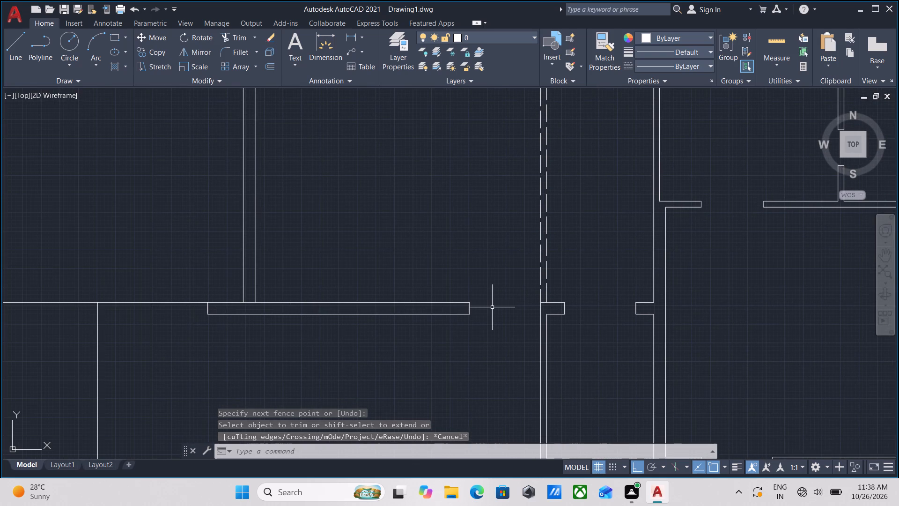
scroll(372, 255, down, 1)
middle_drag(372, 255, 422, 313)
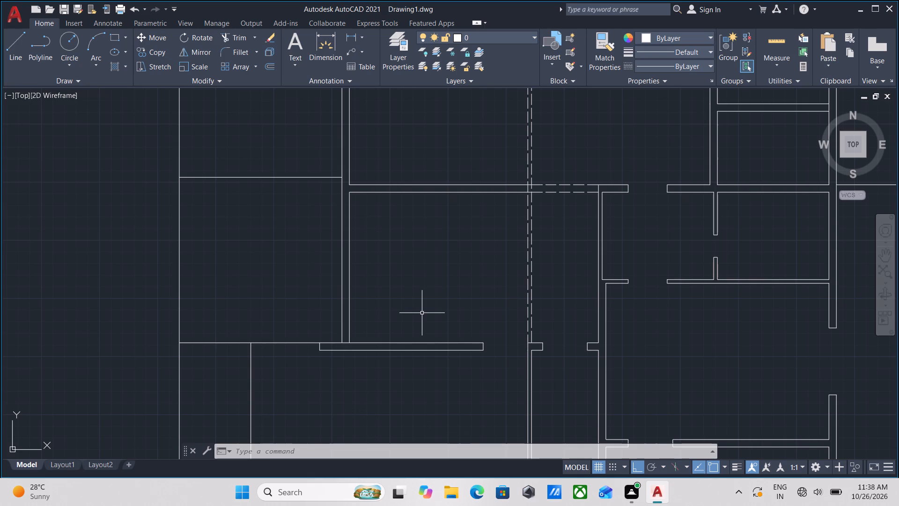
scroll(422, 313, down, 3)
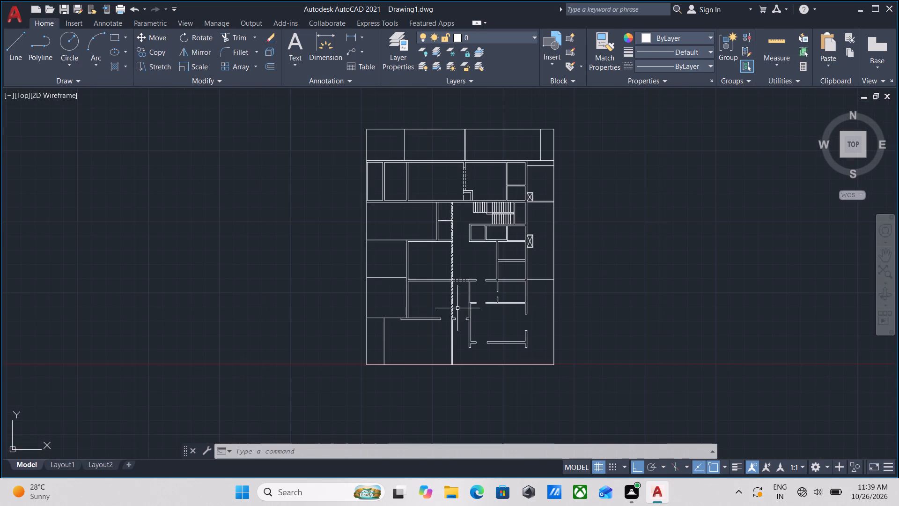
scroll(462, 308, up, 4)
scroll(462, 308, down, 2)
scroll(365, 305, down, 1)
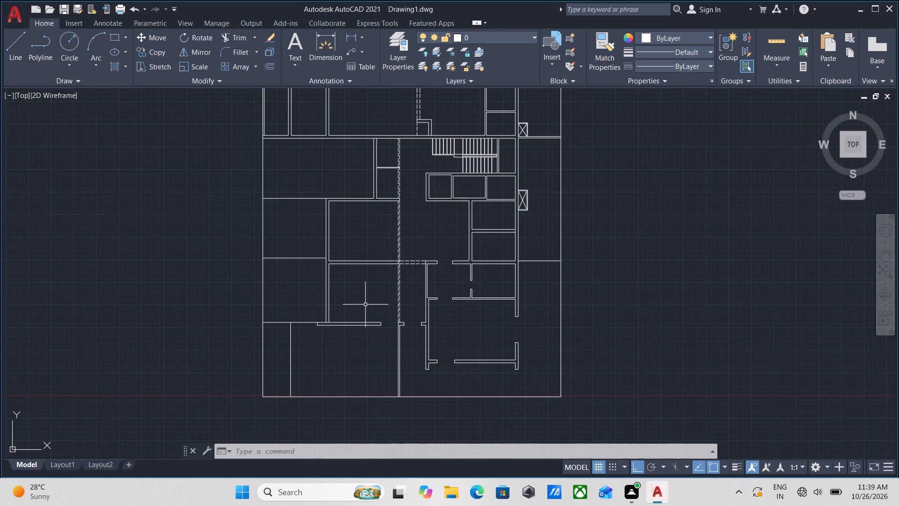
scroll(356, 271, up, 1)
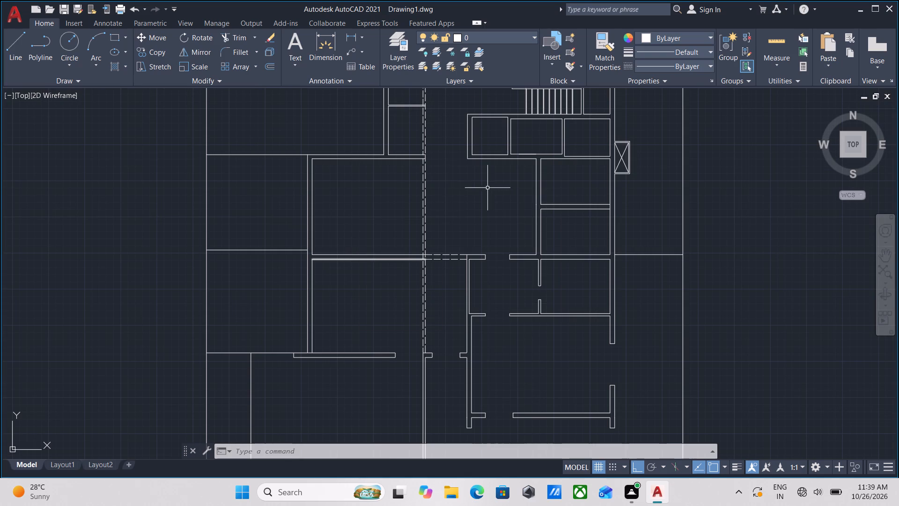
Draw a line across the east wall's thickness, aligned with the south face of the partition between the two rooms below the crossed shaft.
middle_drag(487, 186, 328, 237)
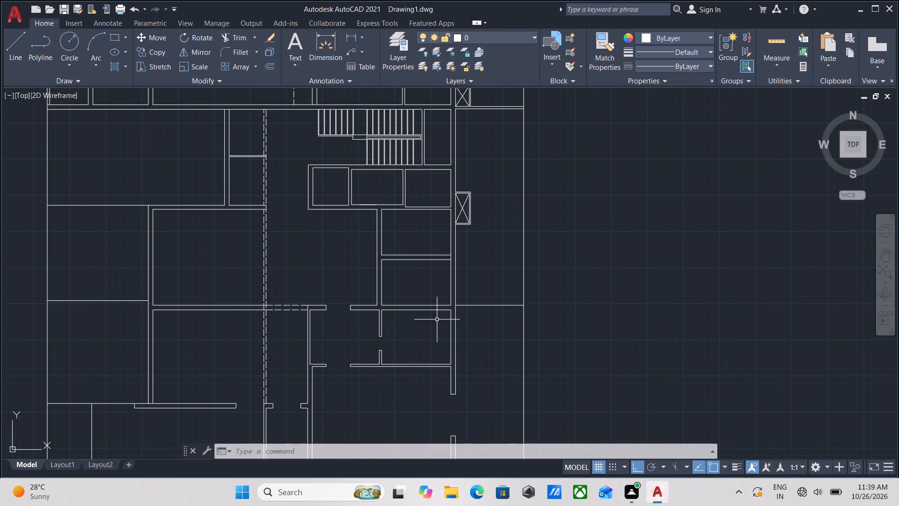
scroll(430, 319, up, 1)
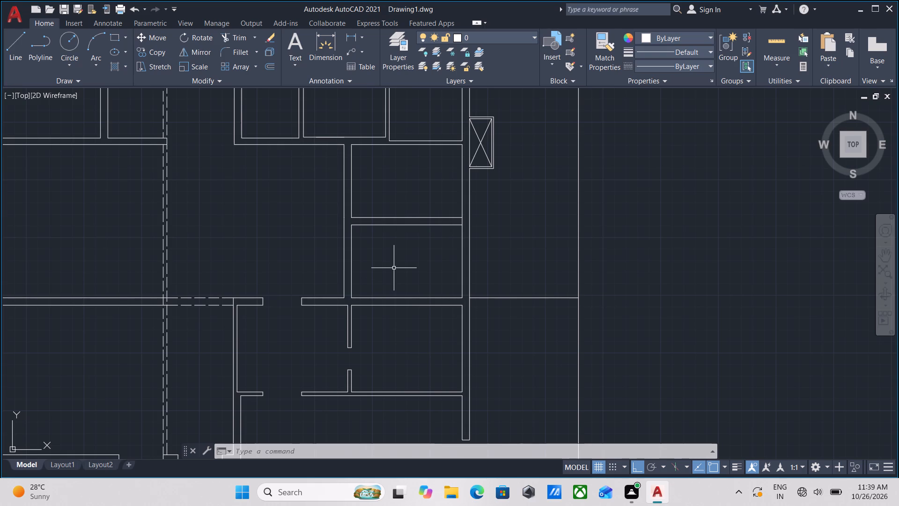
scroll(461, 227, up, 3)
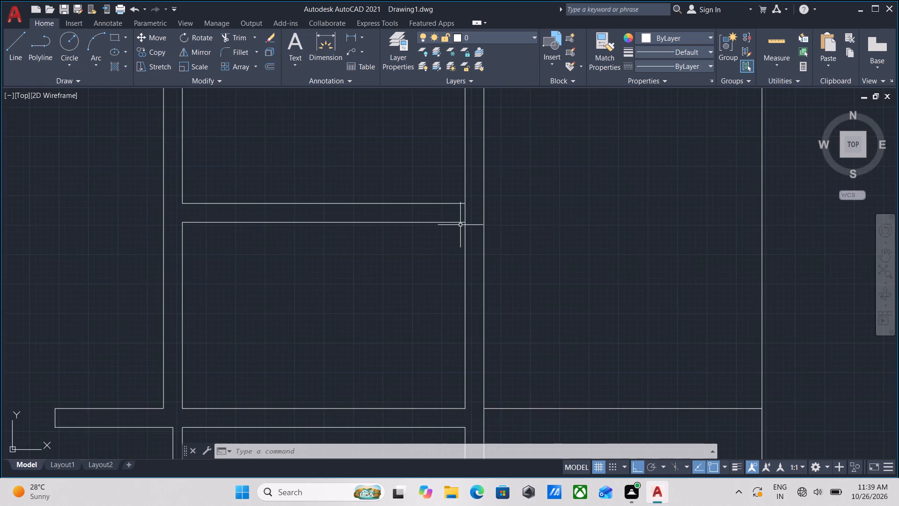
scroll(460, 225, up, 1)
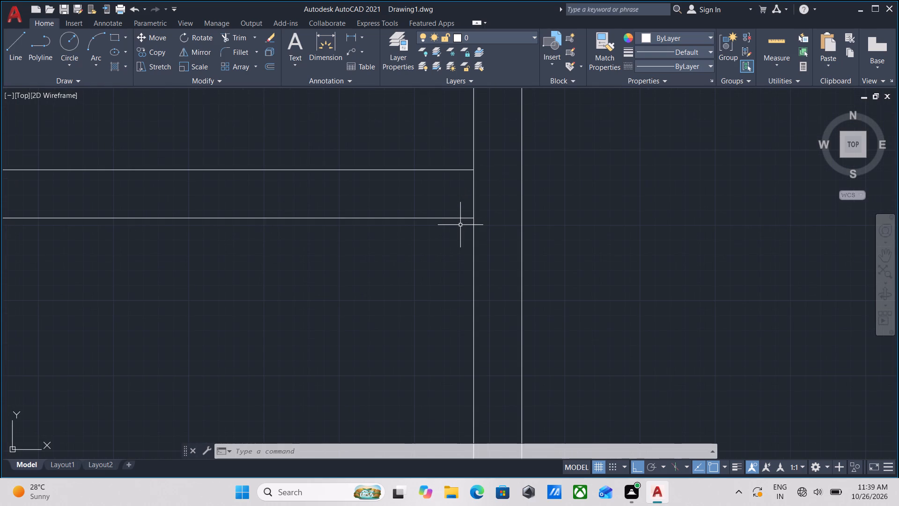
key(l)
key(Return)
click(475, 219)
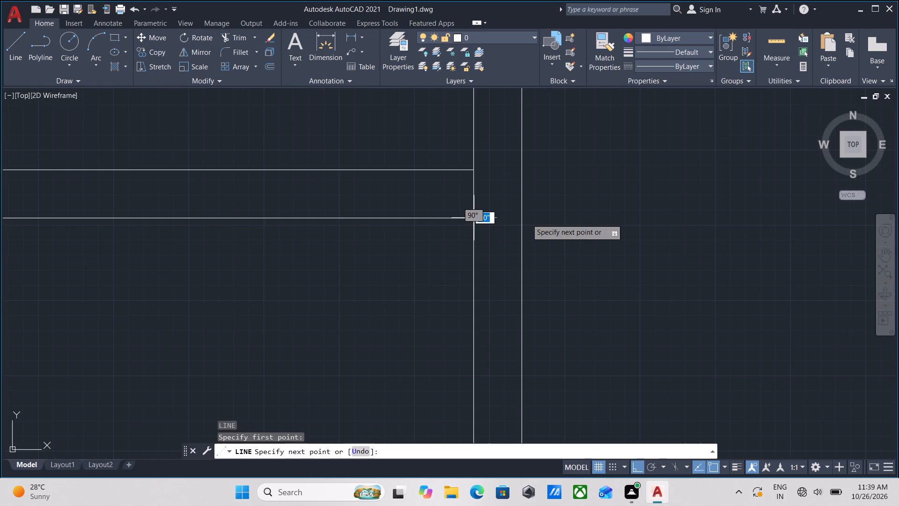
click(520, 218)
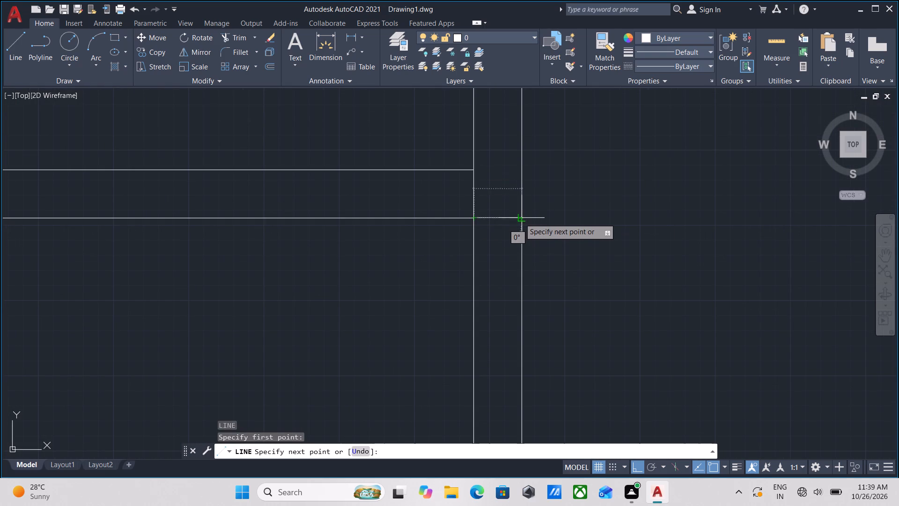
key(Escape)
Offset the new line across the east wall 3' to the south.
scroll(495, 229, up, 3)
click(495, 229)
click(439, 146)
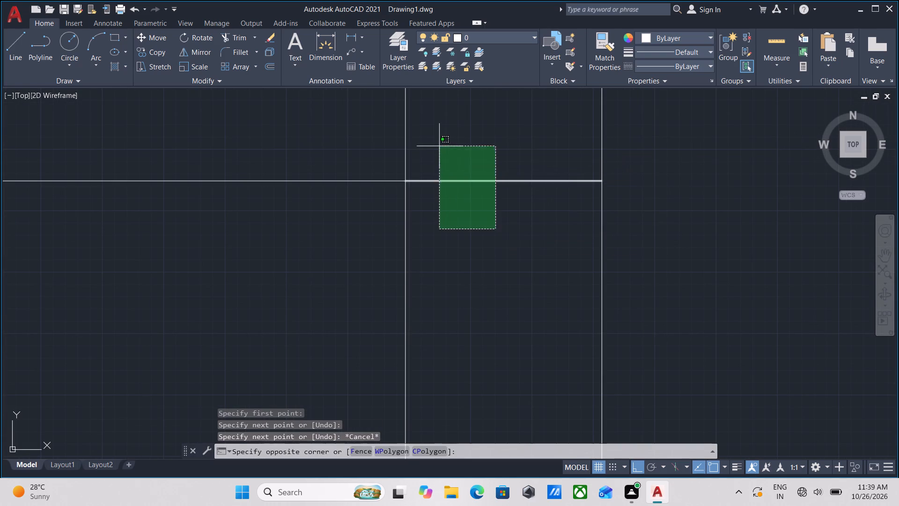
key(o)
key(Return)
scroll(448, 156, down, 1)
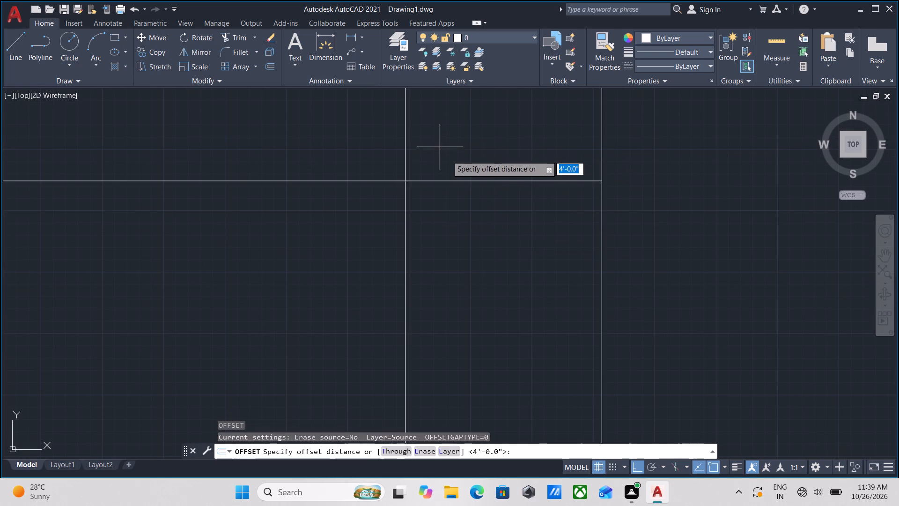
scroll(449, 158, down, 1)
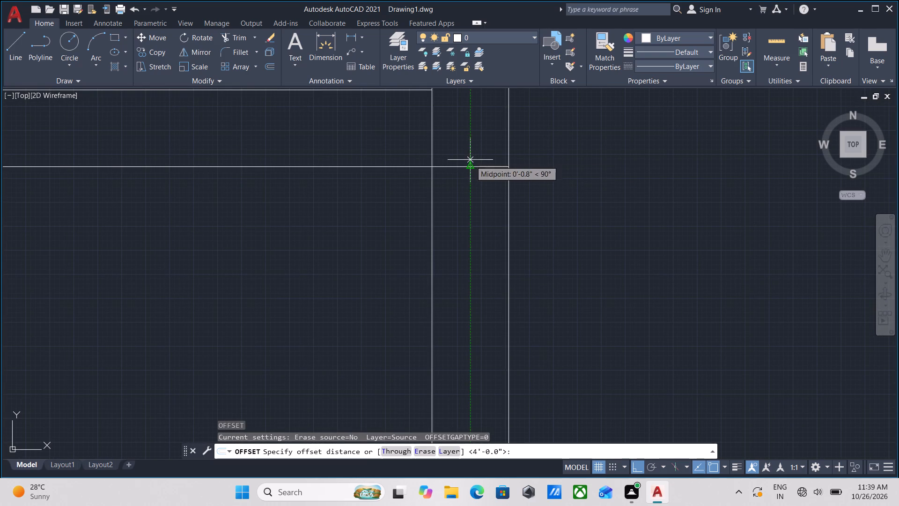
click(471, 164)
click(471, 224)
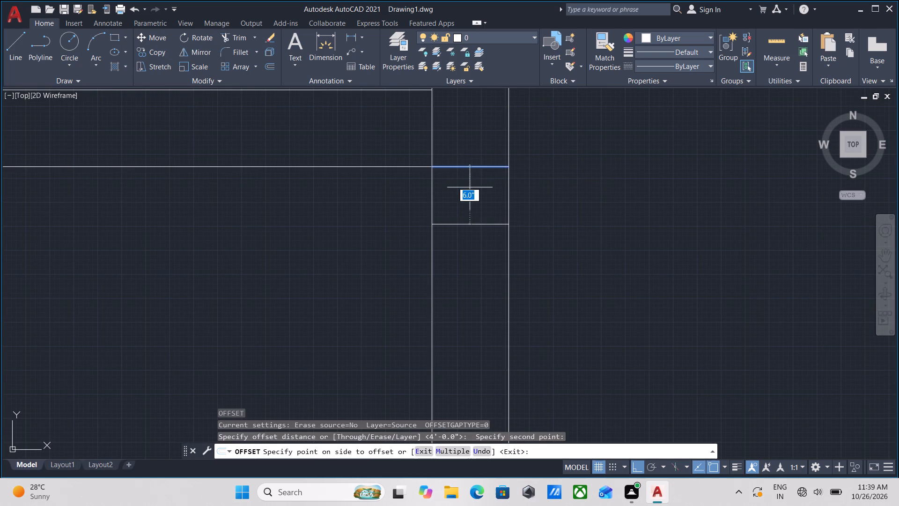
text(3')
key(Return)
scroll(443, 285, down, 3)
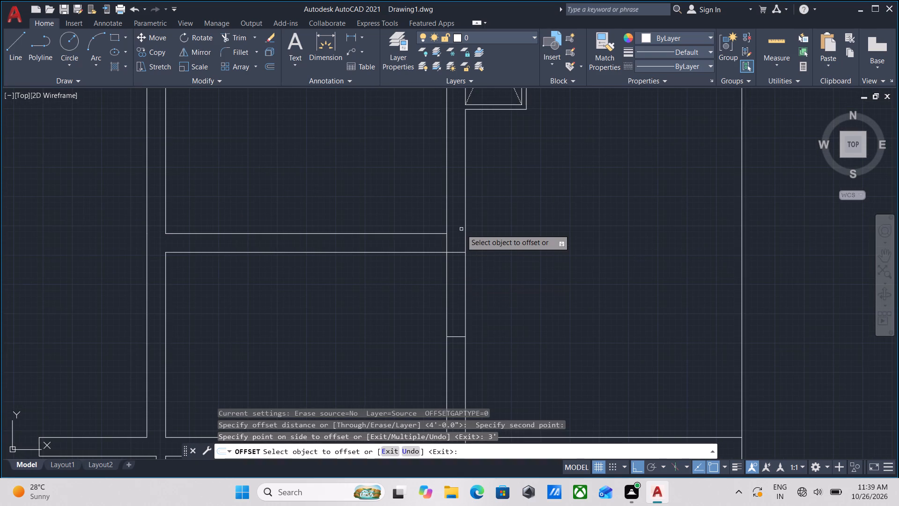
scroll(461, 229, up, 1)
key(Escape)
Draw a line across the east wall's thickness, aligned with the north face of the same partition.
key(l)
key(Return)
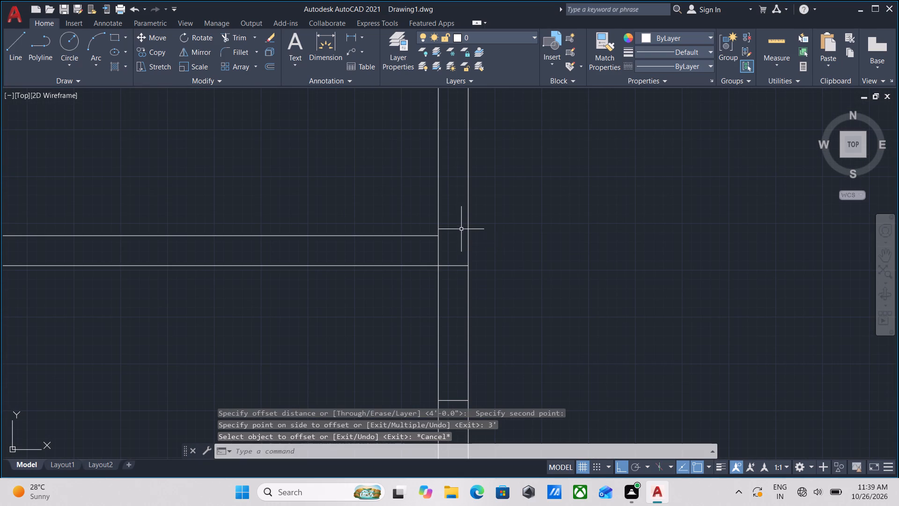
scroll(461, 229, up, 2)
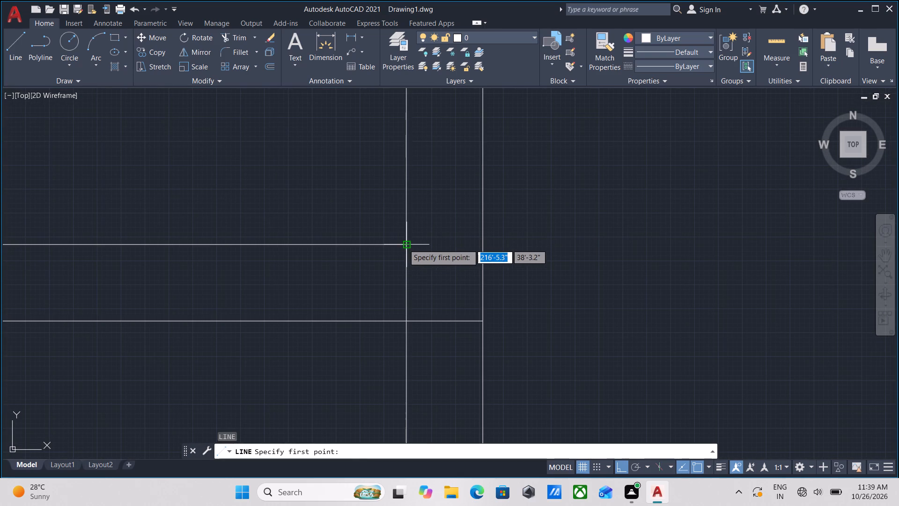
click(404, 244)
click(483, 244)
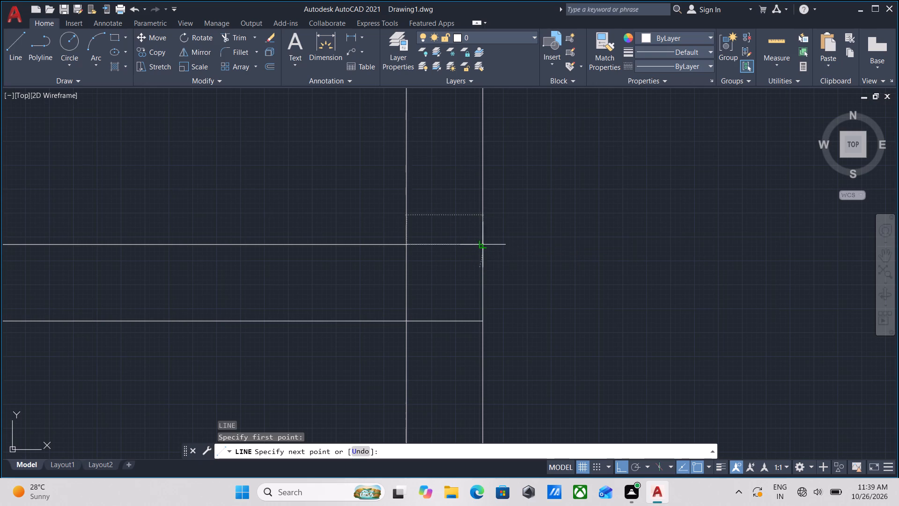
key(Escape)
Offset the line at the partition's north face 3' to the north.
click(452, 258)
click(424, 207)
middle_drag(424, 207, 424, 234)
key(o)
key(Return)
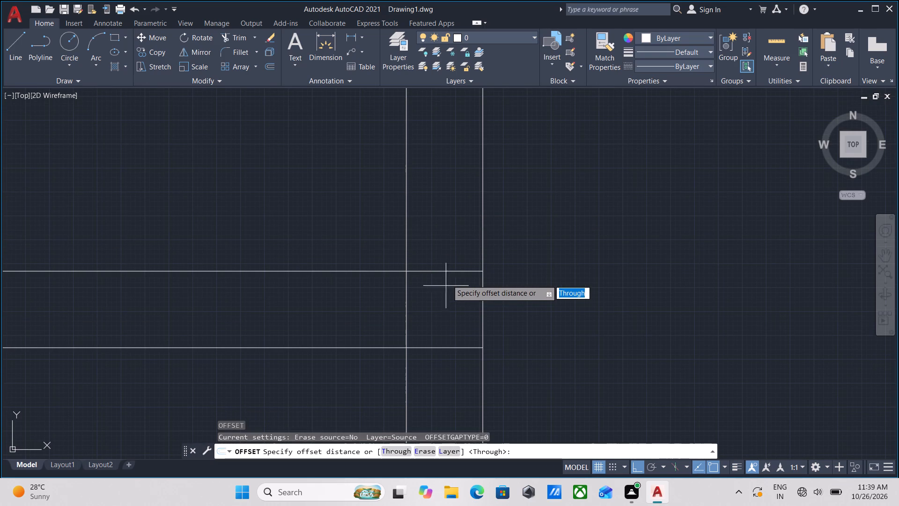
click(443, 273)
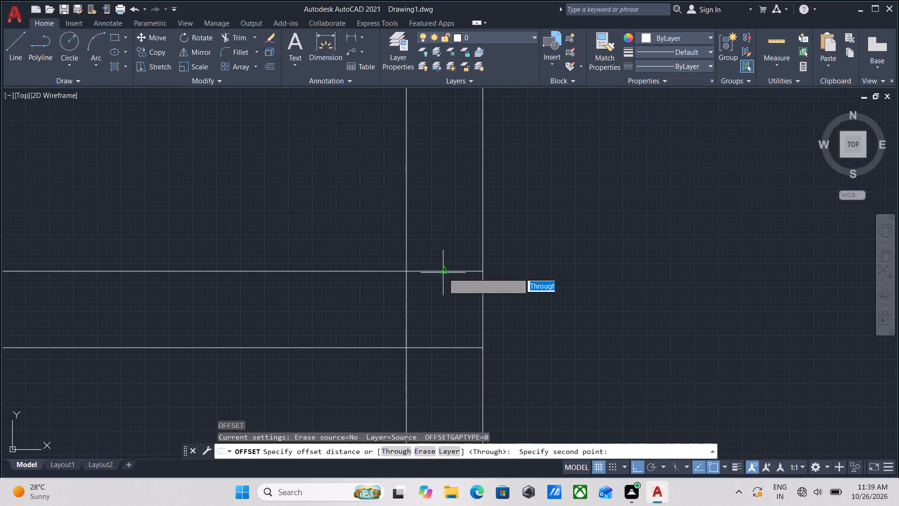
click(448, 179)
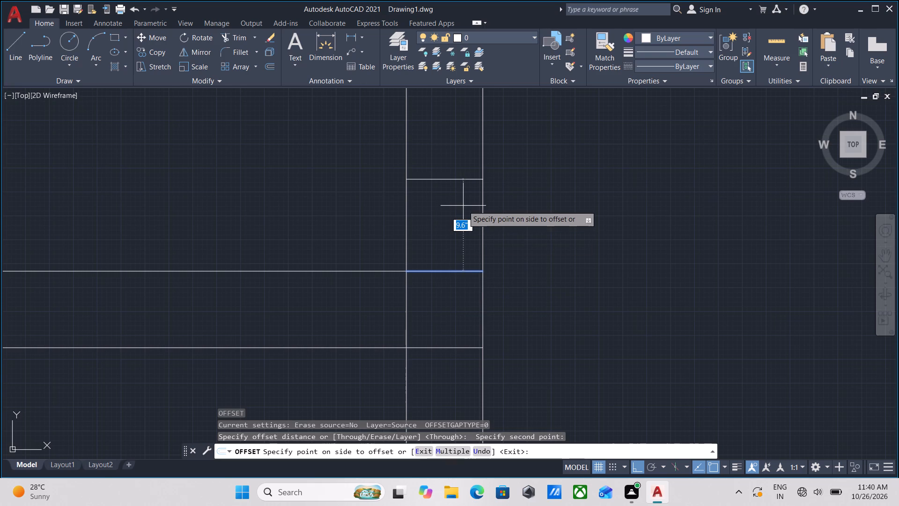
middle_drag(463, 206, 473, 297)
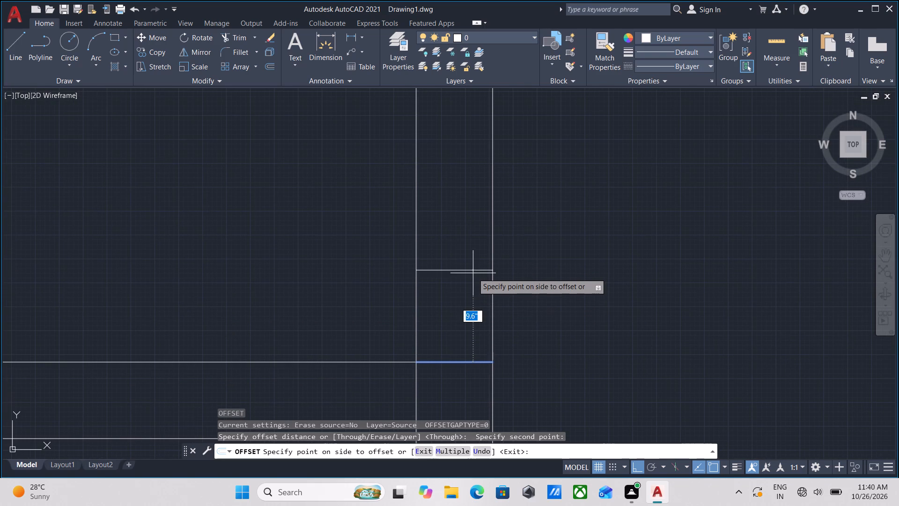
text(3')
key(Return)
scroll(537, 228, down, 2)
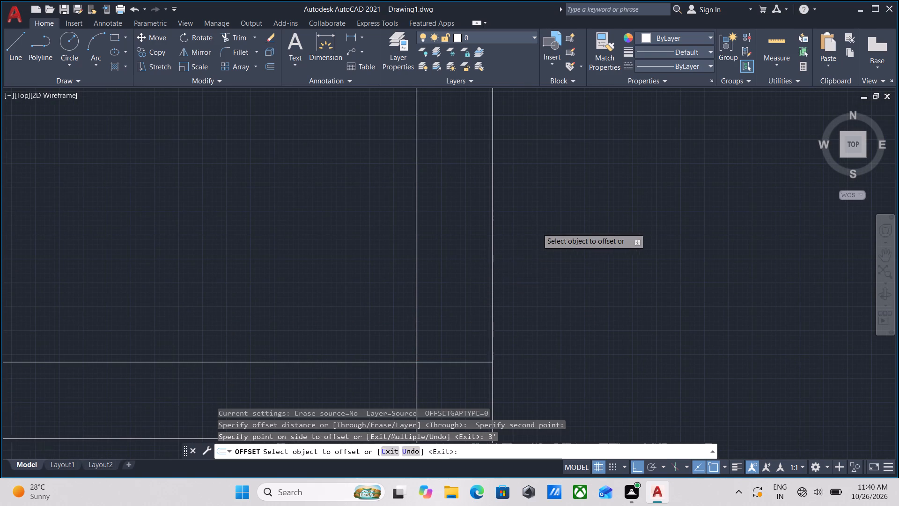
scroll(537, 228, down, 1)
key(Escape)
Trim both east wall lines between each offset jamb line and the partition, opening the wall on both sides of it.
scroll(559, 228, down, 1)
middle_drag(559, 228, 539, 268)
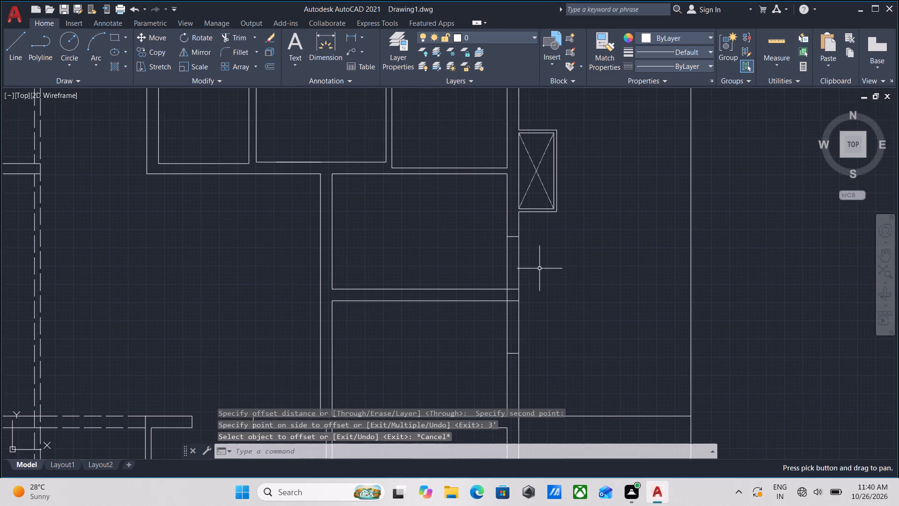
key(t)
key(r)
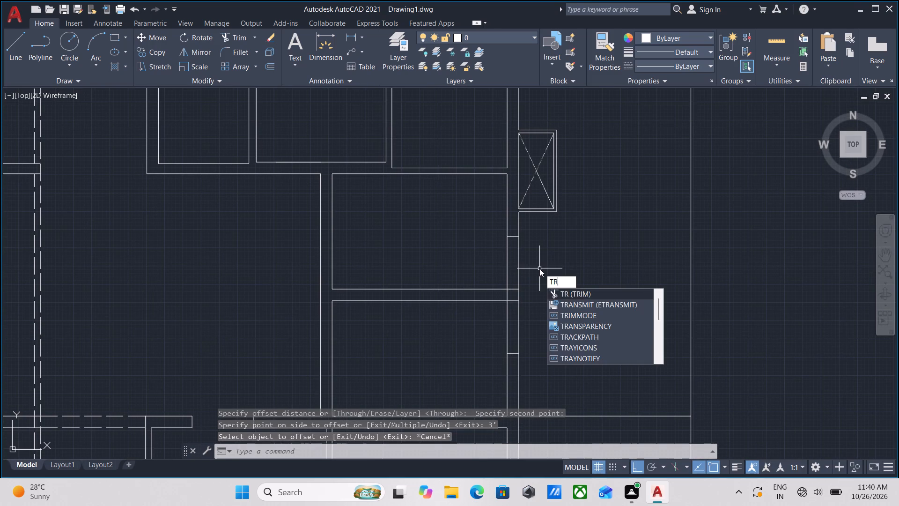
key(Return)
click(539, 268)
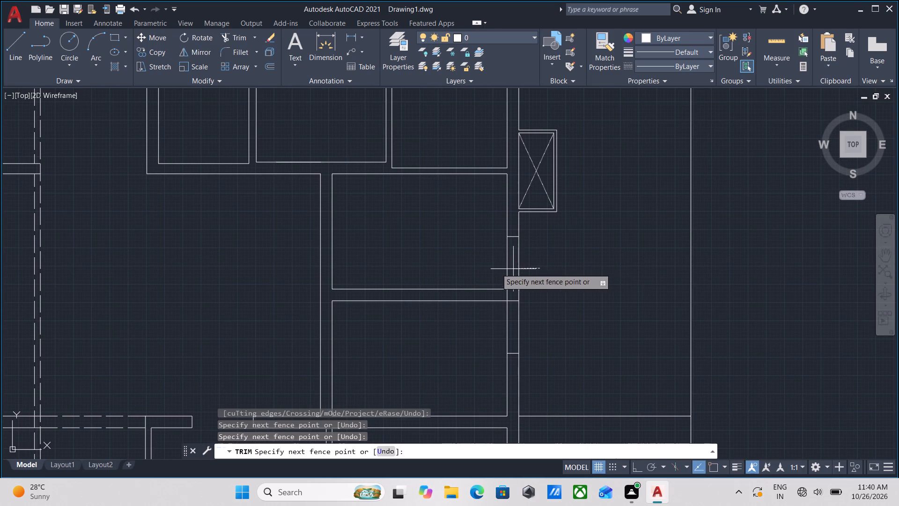
click(472, 266)
click(565, 321)
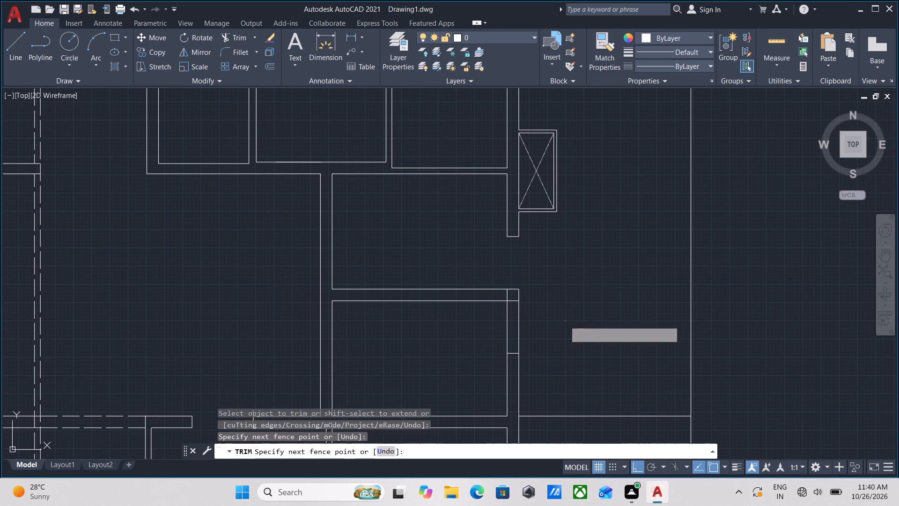
click(449, 317)
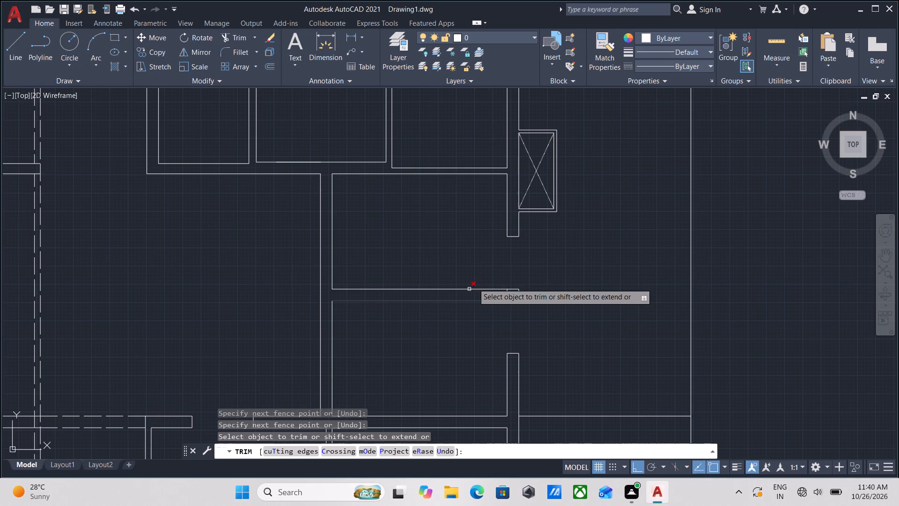
Trim the leftover wall segment crossing the east end of the partition between the two openings.
scroll(491, 265, up, 2)
scroll(523, 333, up, 1)
click(558, 344)
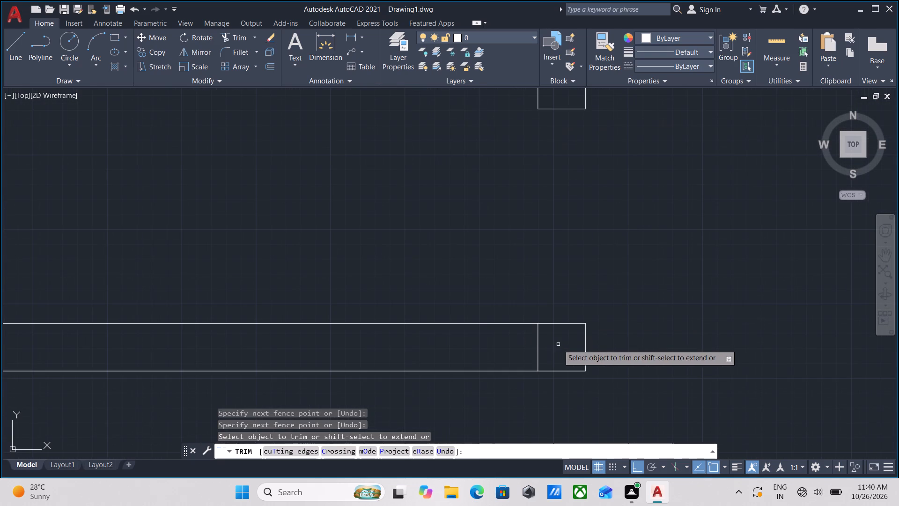
click(480, 346)
key(Escape)
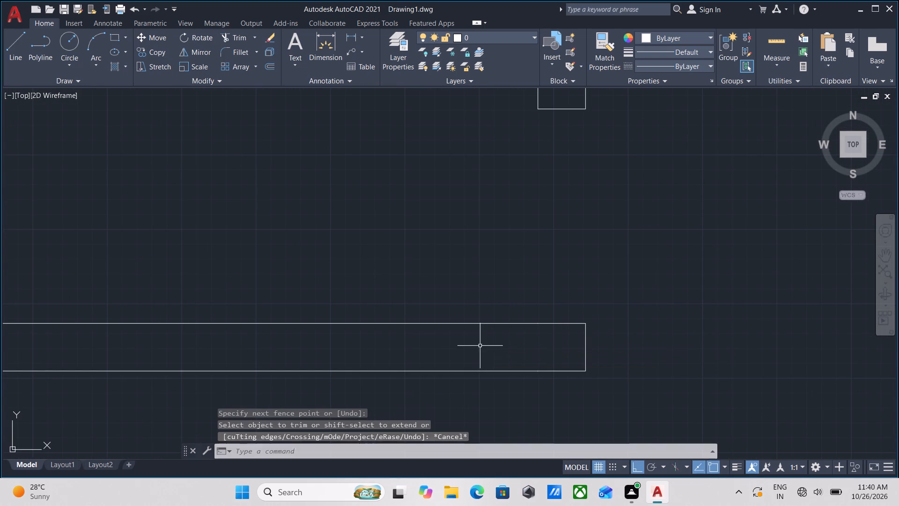
Draw an 8" line across the east wall's thickness, aligned with the south face of the horizontal wall below the staircase.
scroll(479, 313, down, 4)
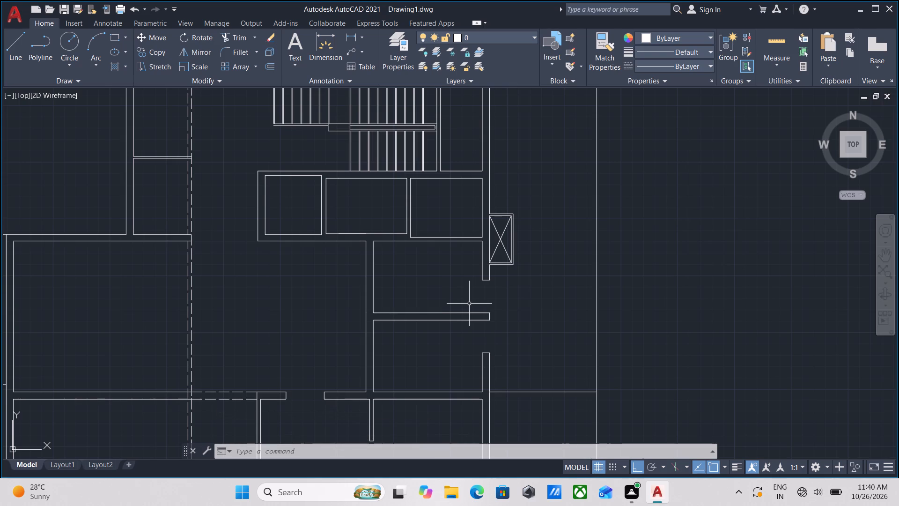
middle_drag(472, 269, 457, 332)
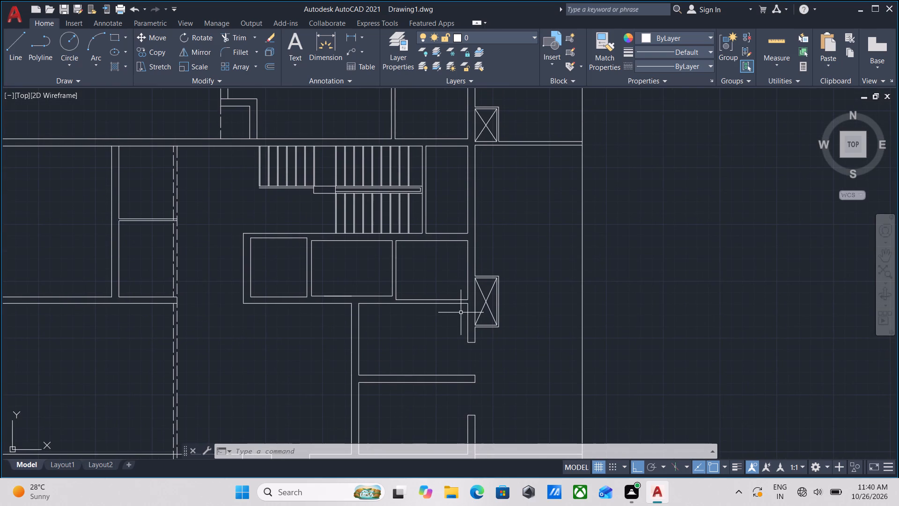
scroll(487, 225, up, 3)
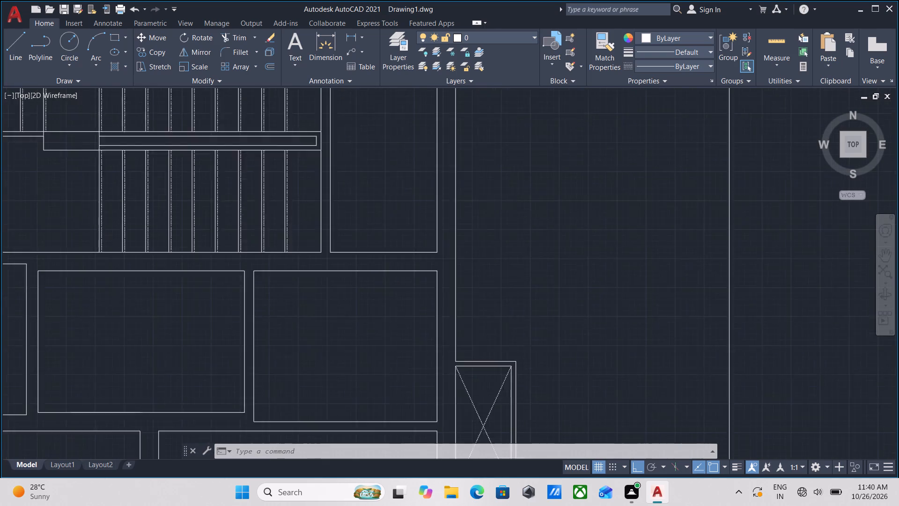
key(l)
key(Return)
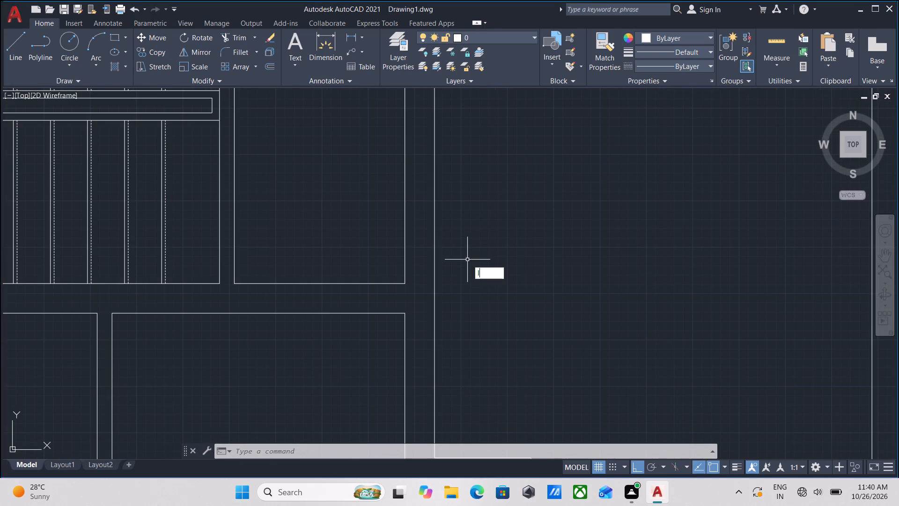
click(406, 315)
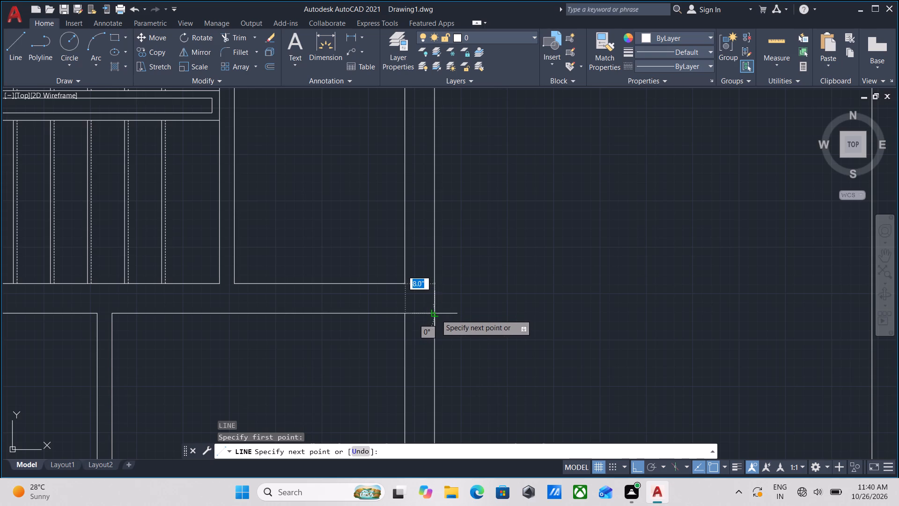
click(436, 314)
key(Escape)
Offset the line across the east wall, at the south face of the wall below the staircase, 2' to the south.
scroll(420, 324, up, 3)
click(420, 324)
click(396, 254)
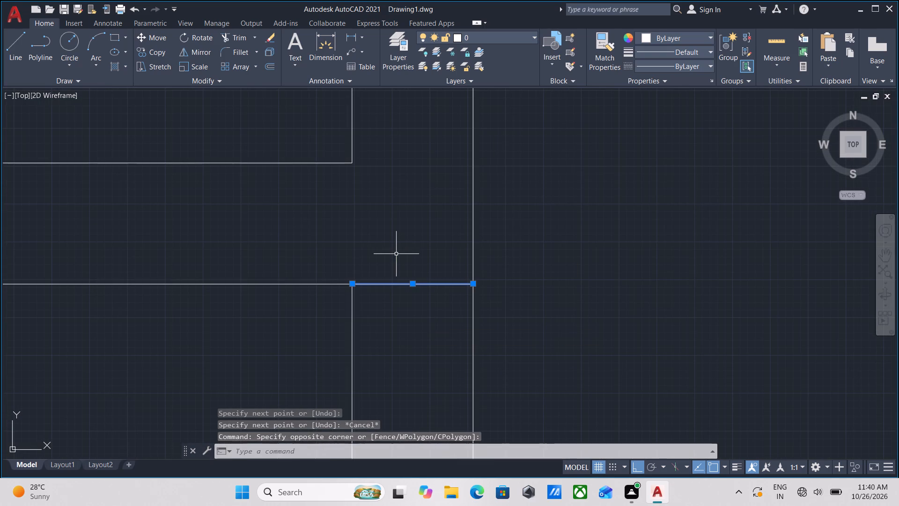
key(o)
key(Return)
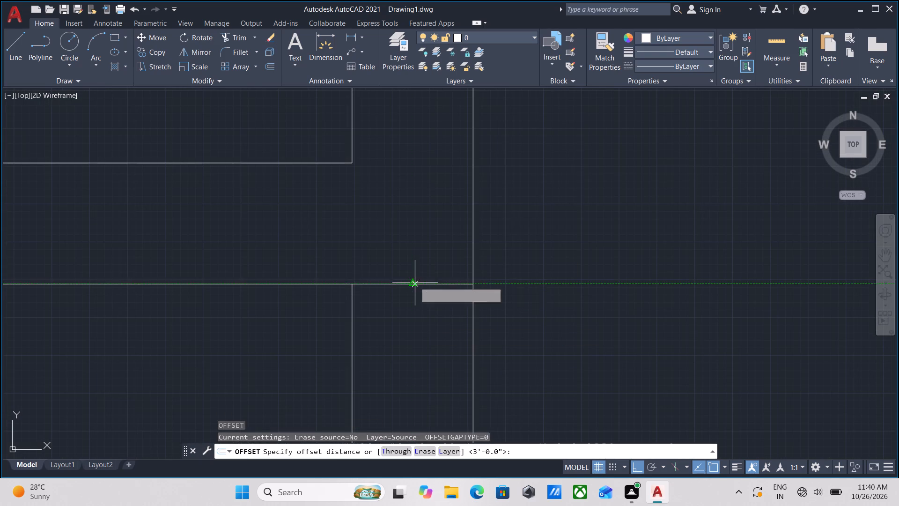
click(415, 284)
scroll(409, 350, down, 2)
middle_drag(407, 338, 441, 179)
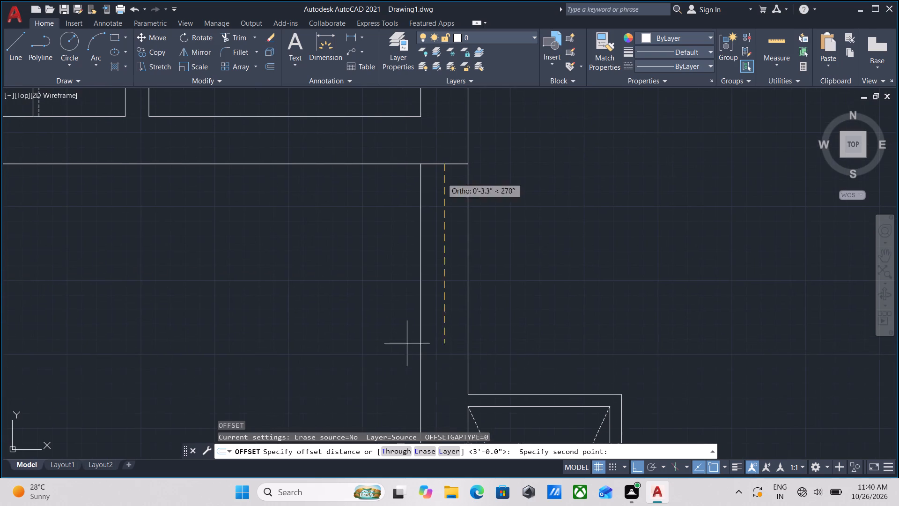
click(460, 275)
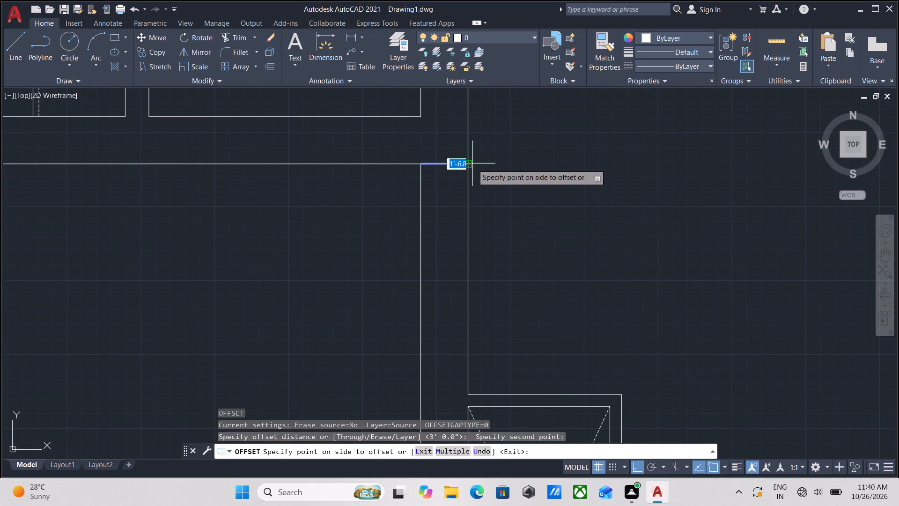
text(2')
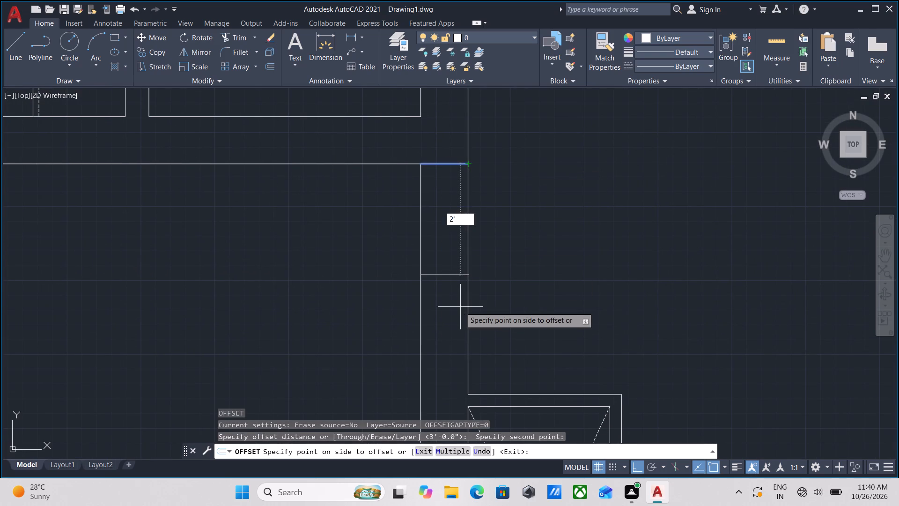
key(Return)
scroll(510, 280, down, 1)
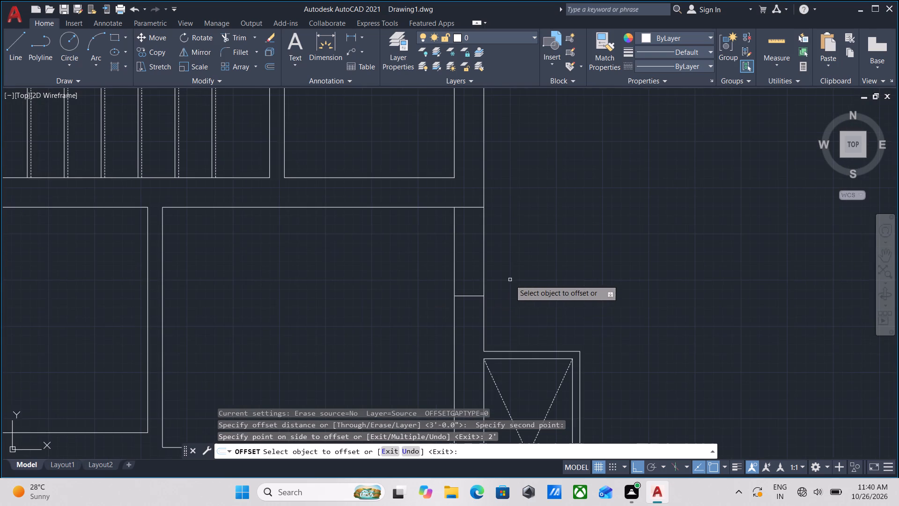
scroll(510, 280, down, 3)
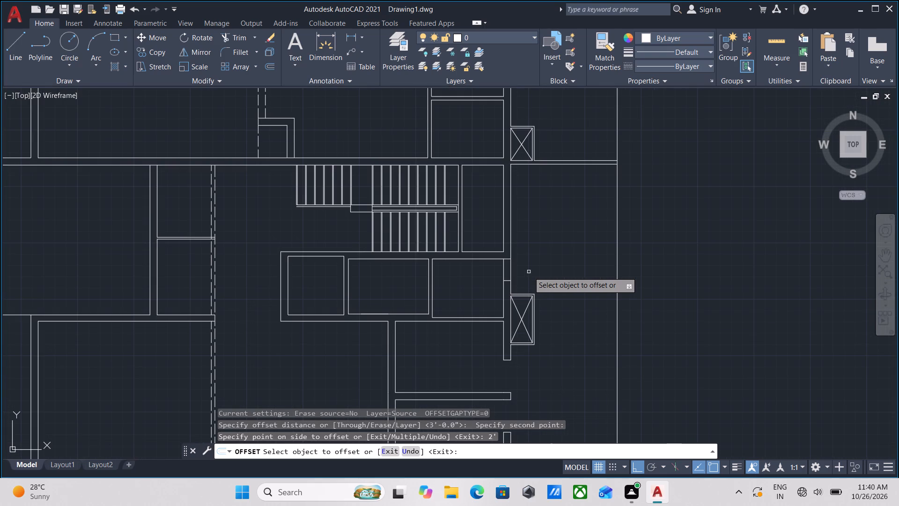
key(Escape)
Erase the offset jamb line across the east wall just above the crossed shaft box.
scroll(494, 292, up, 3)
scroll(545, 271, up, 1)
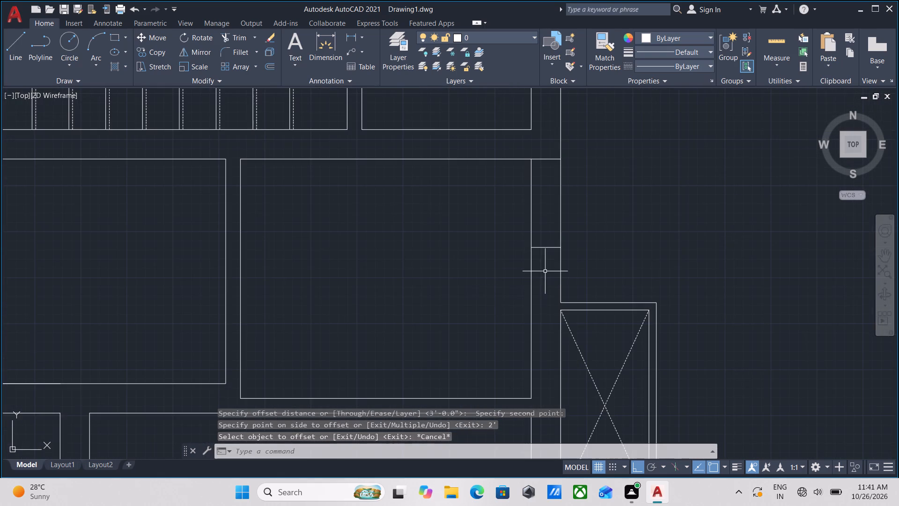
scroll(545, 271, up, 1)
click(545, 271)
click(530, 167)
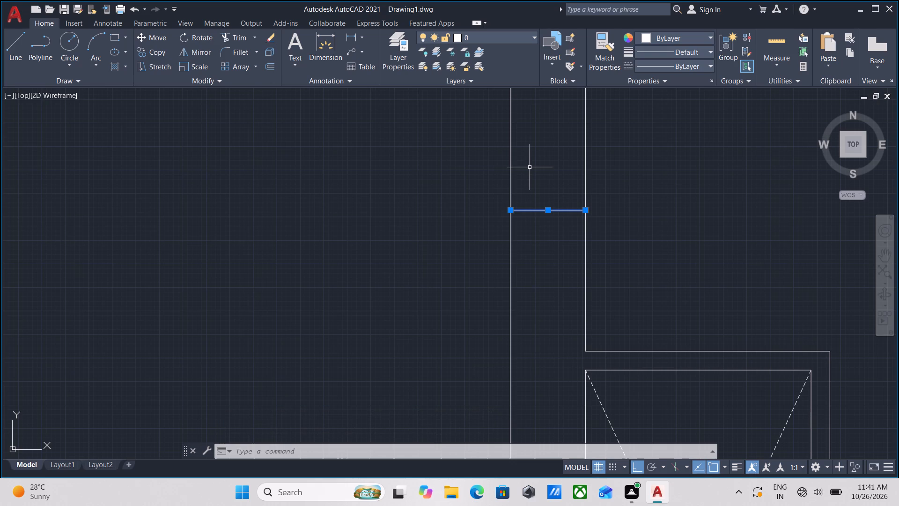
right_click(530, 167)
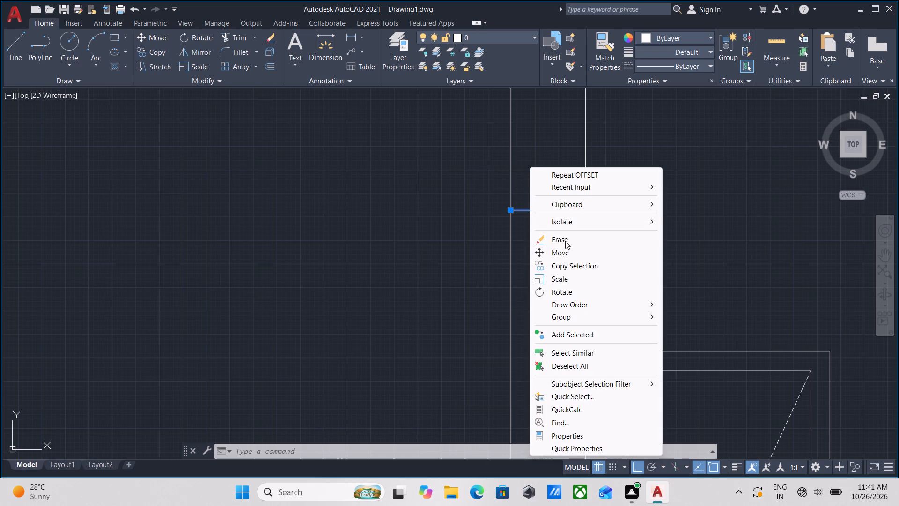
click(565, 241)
Offset the line across the east wall, at the south face of the wall below the staircase, 2'6" to the south.
scroll(540, 202, down, 1)
middle_drag(540, 202, 513, 391)
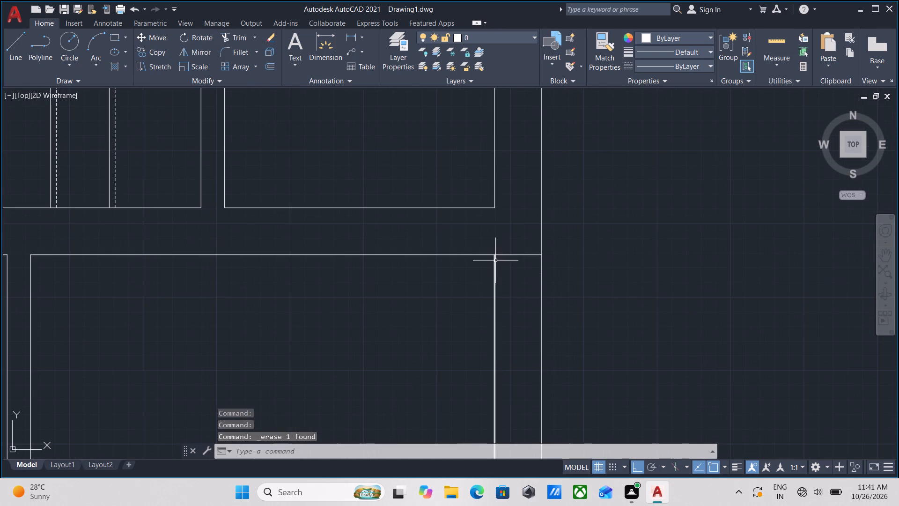
click(515, 268)
click(506, 233)
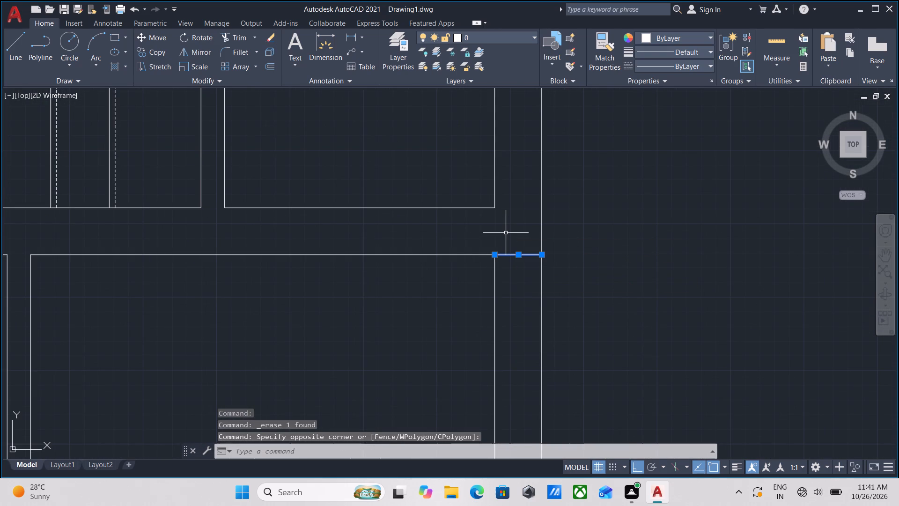
key(o)
key(Return)
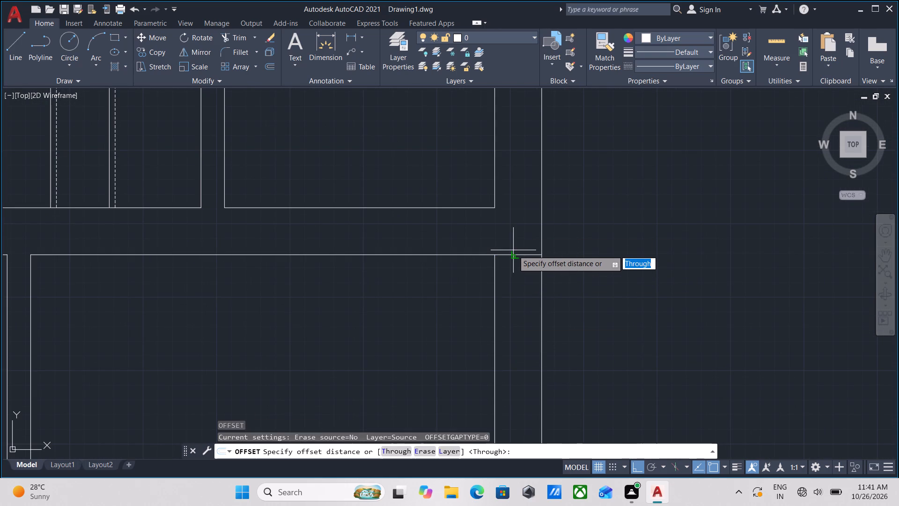
click(516, 253)
click(516, 315)
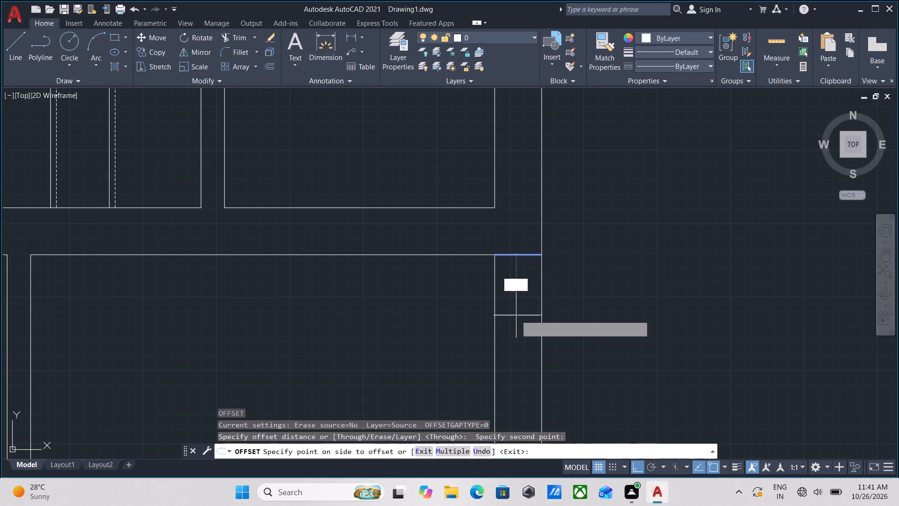
text(2')
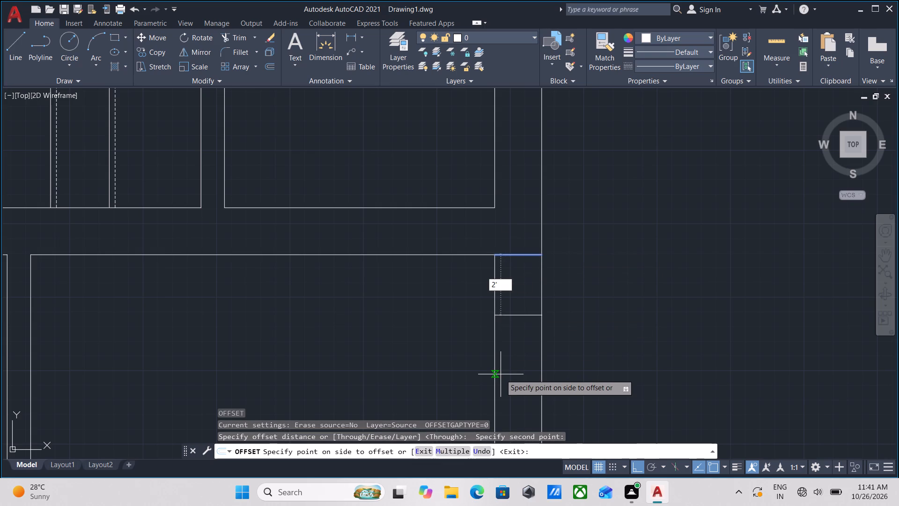
key(6)
key(Return)
scroll(590, 340, down, 1)
middle_drag(586, 331, 553, 260)
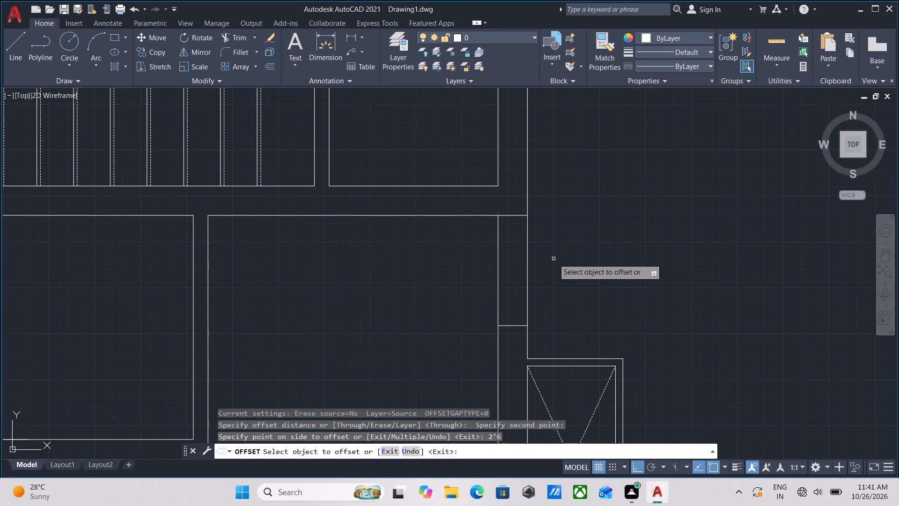
key(Escape)
Trim both east wall lines between the south face of the wall below the staircase and the offset jamb line.
text(tr)
key(Return)
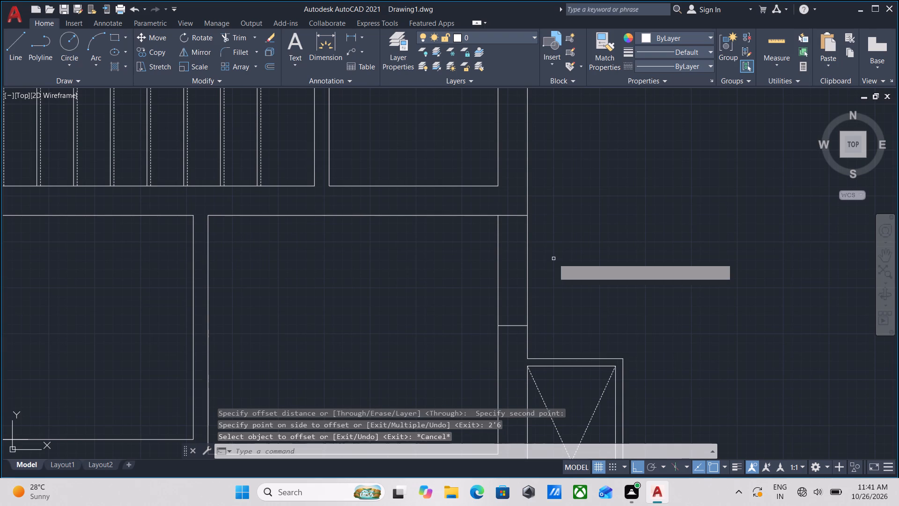
click(553, 259)
click(428, 269)
key(Escape)
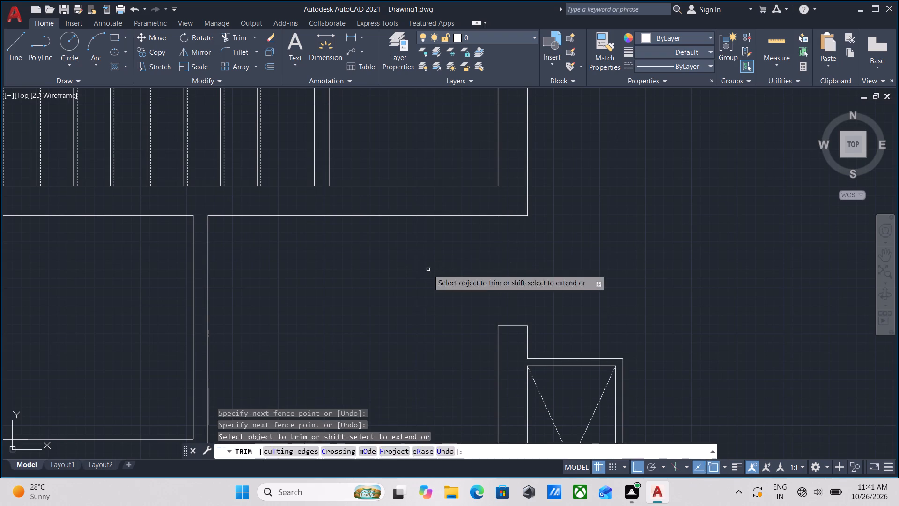
Draw a line across the east wall's thickness, aligned with the north face of the horizontal wall below the staircase.
scroll(517, 249, down, 2)
middle_drag(517, 249, 532, 303)
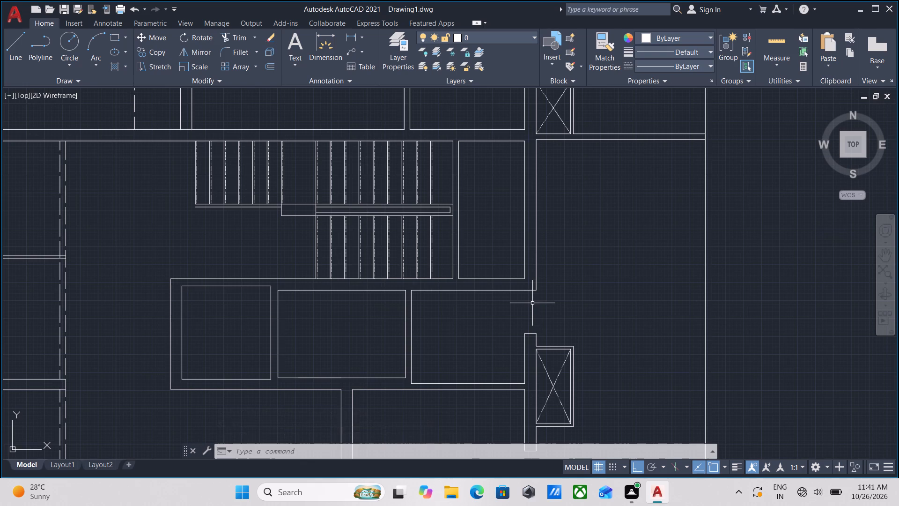
key(l)
key(Return)
scroll(525, 284, up, 2)
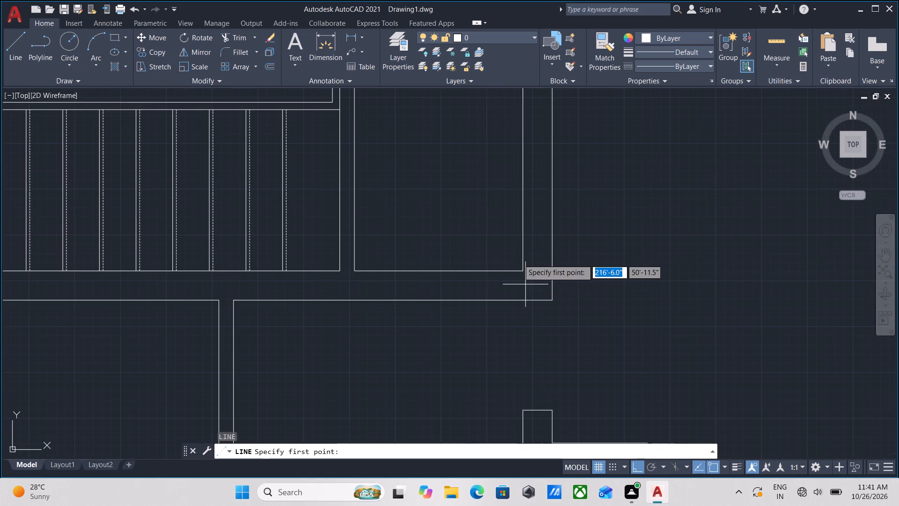
click(523, 267)
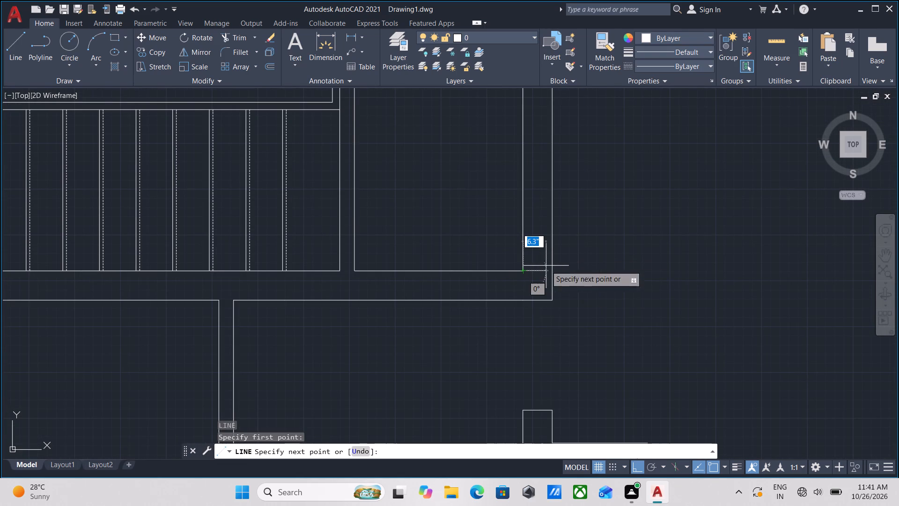
scroll(546, 266, up, 2)
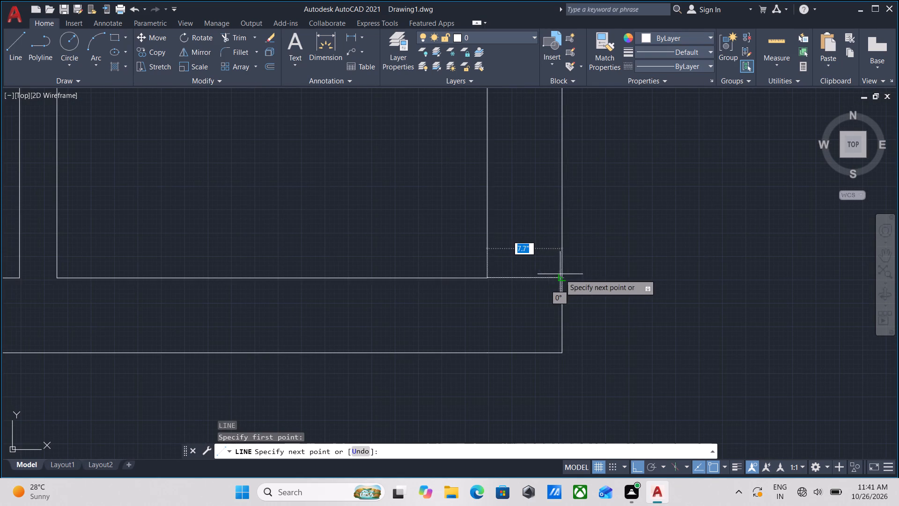
click(561, 275)
key(Escape)
Offset the line across the east wall at the horizontal wall's north face 2'6" to the north.
click(527, 292)
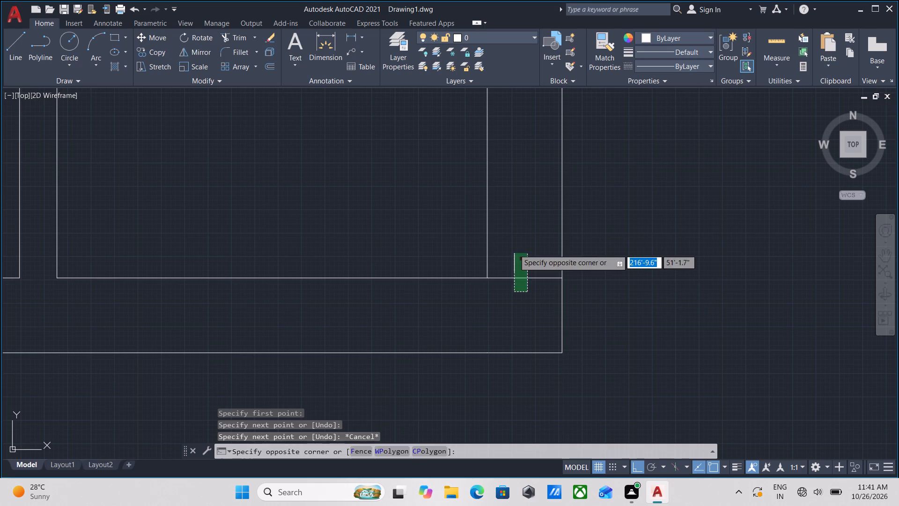
click(514, 249)
key(o)
key(Return)
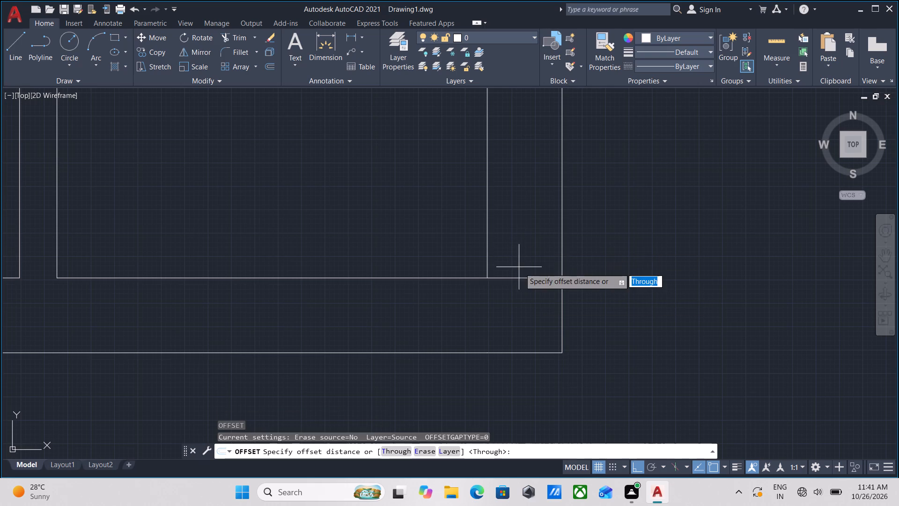
click(522, 275)
click(519, 187)
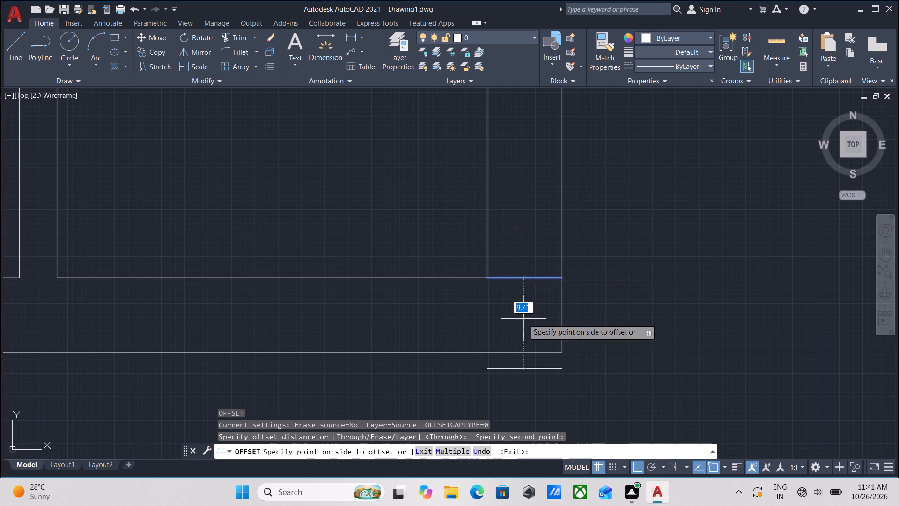
scroll(529, 186, down, 1)
middle_drag(529, 186, 508, 342)
scroll(508, 342, down, 2)
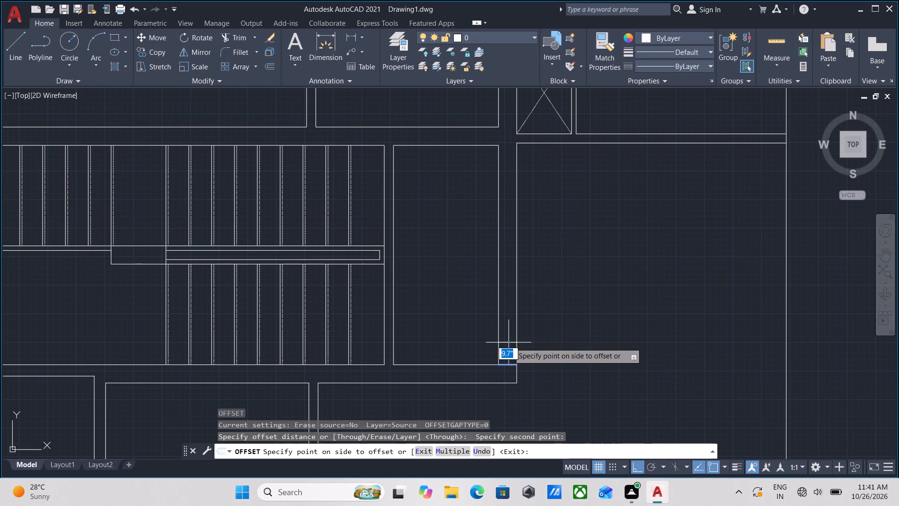
scroll(514, 290, down, 1)
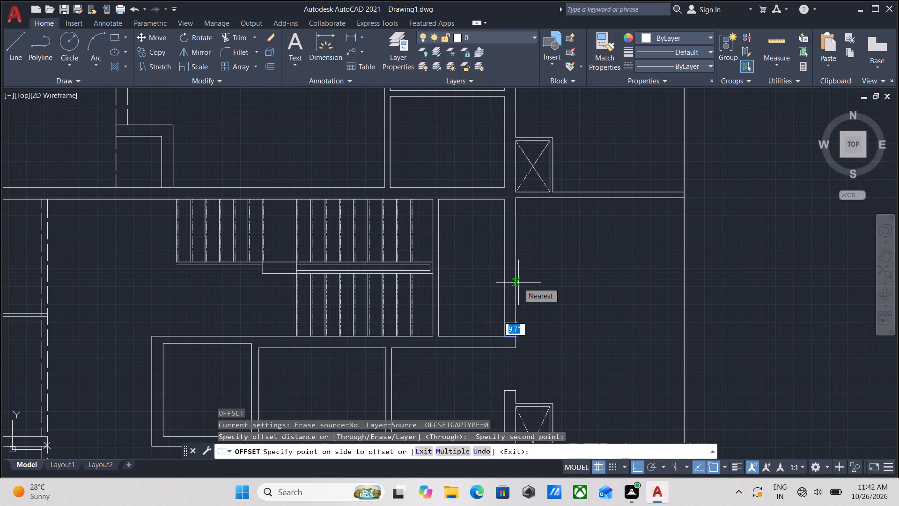
text(2'6)
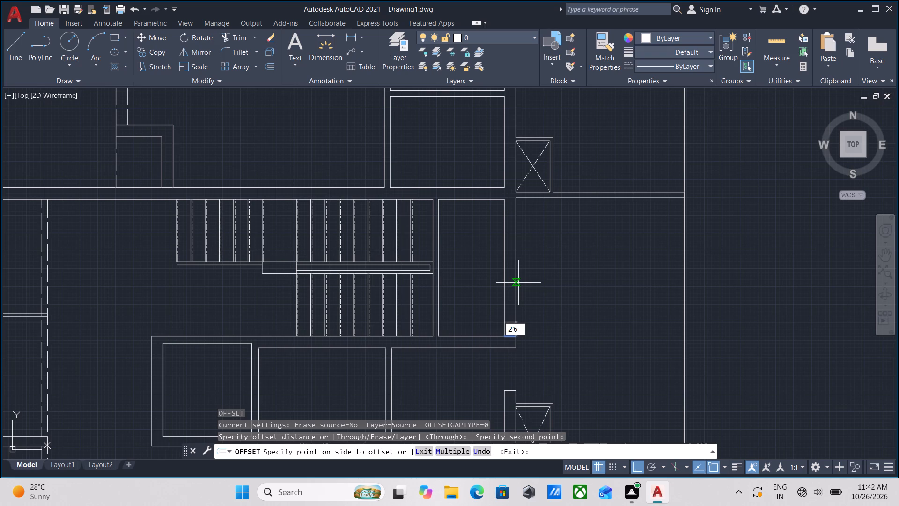
key(Return)
key(Escape)
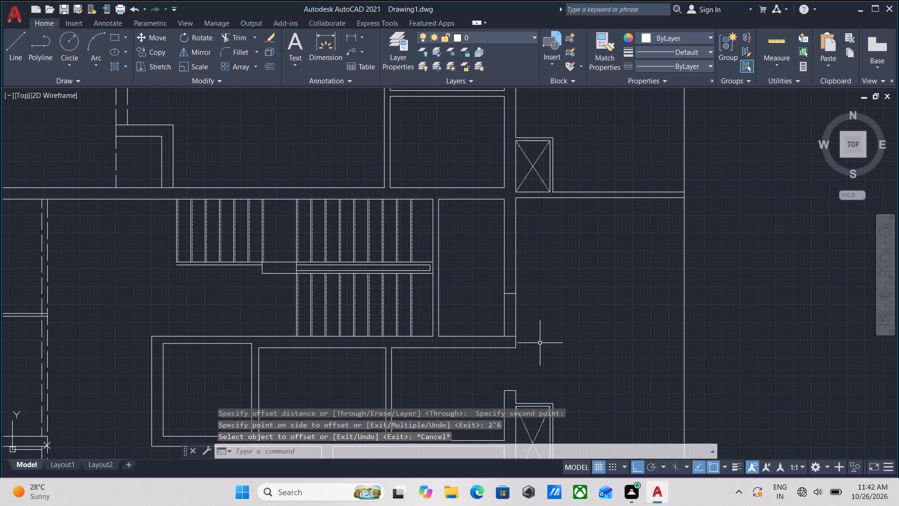
Trim both east wall lines between the north jamb line and the horizontal wall below the staircase to open the wall.
text(tr)
key(Return)
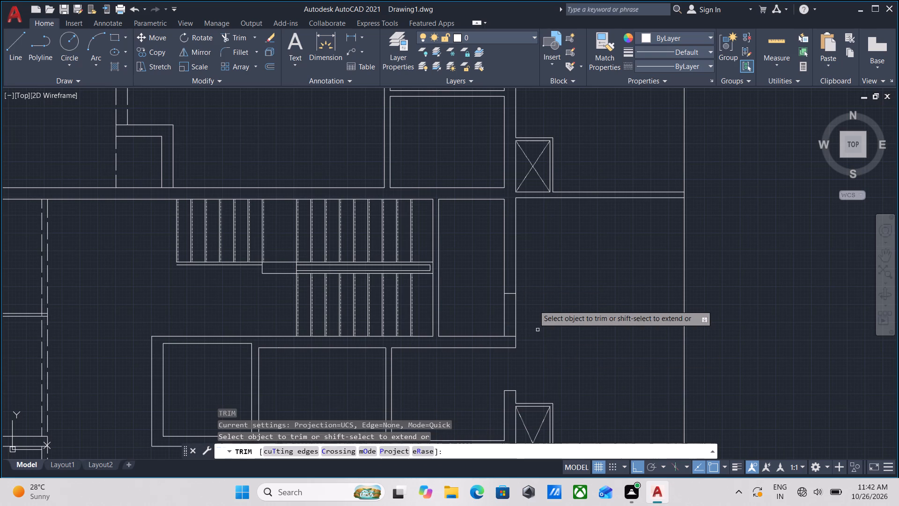
click(534, 320)
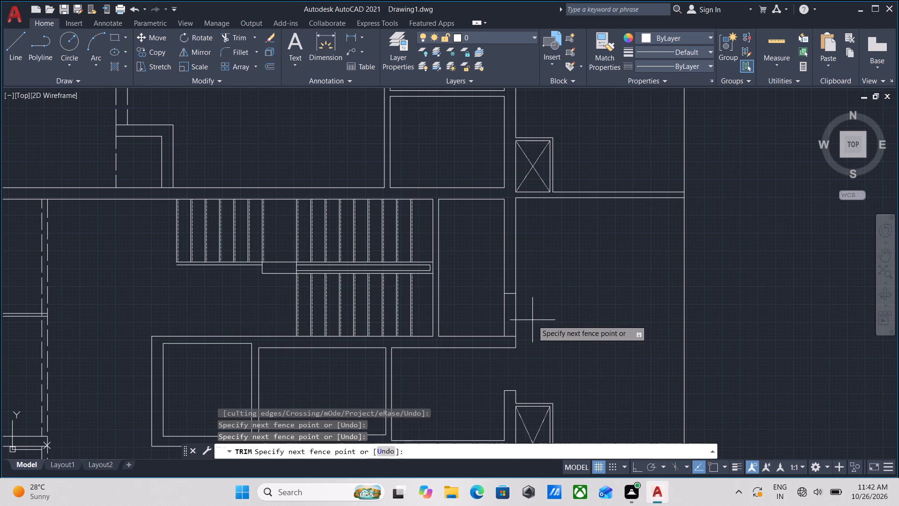
click(477, 320)
key(Escape)
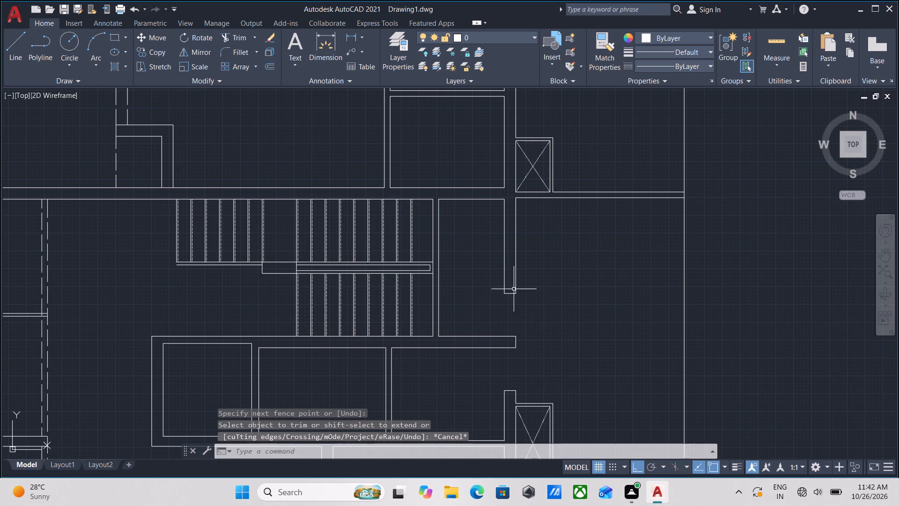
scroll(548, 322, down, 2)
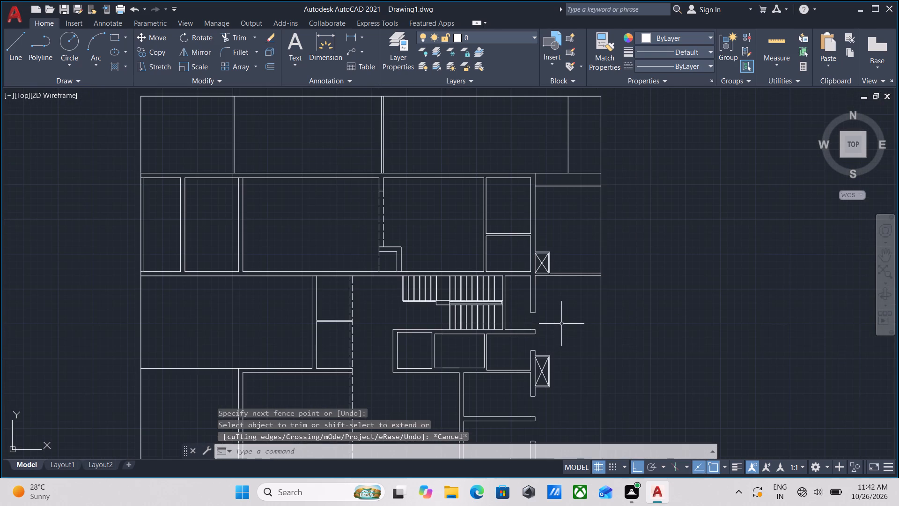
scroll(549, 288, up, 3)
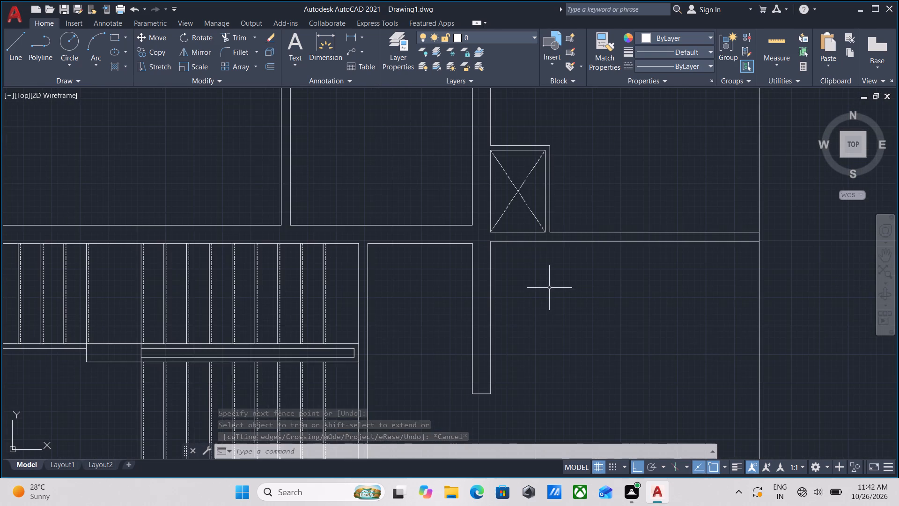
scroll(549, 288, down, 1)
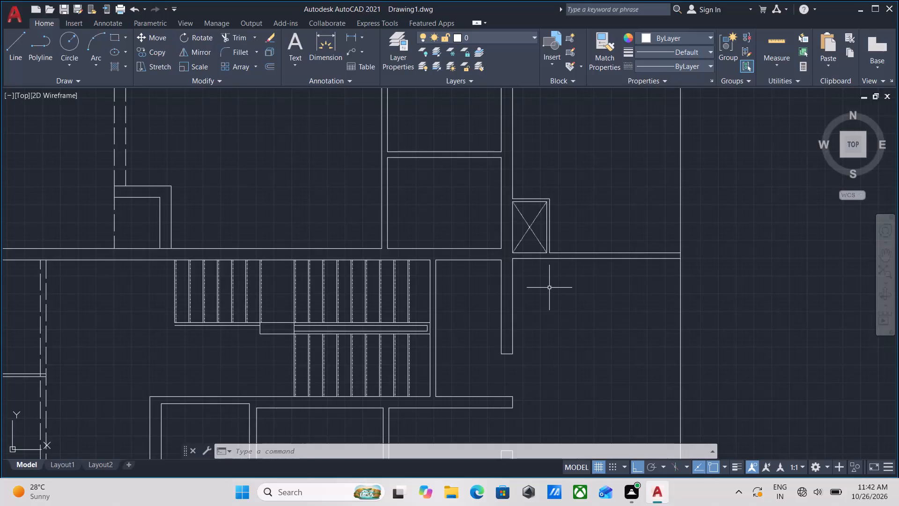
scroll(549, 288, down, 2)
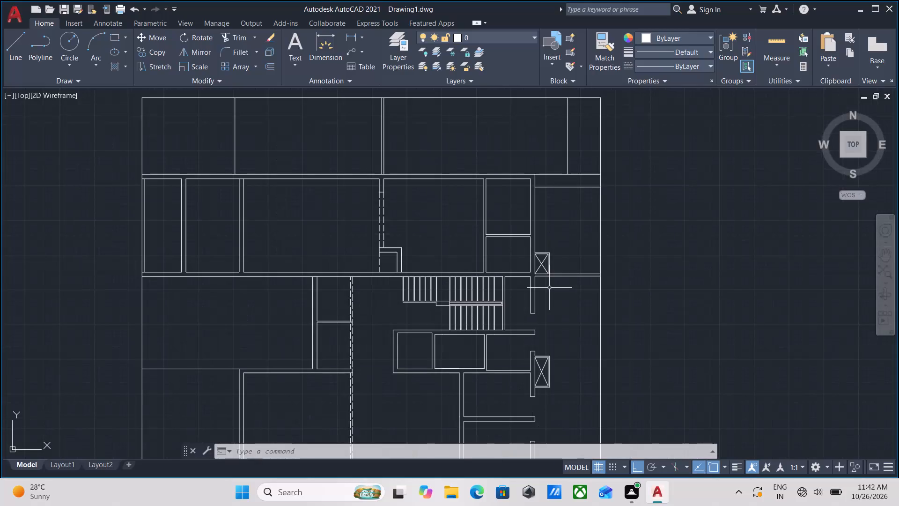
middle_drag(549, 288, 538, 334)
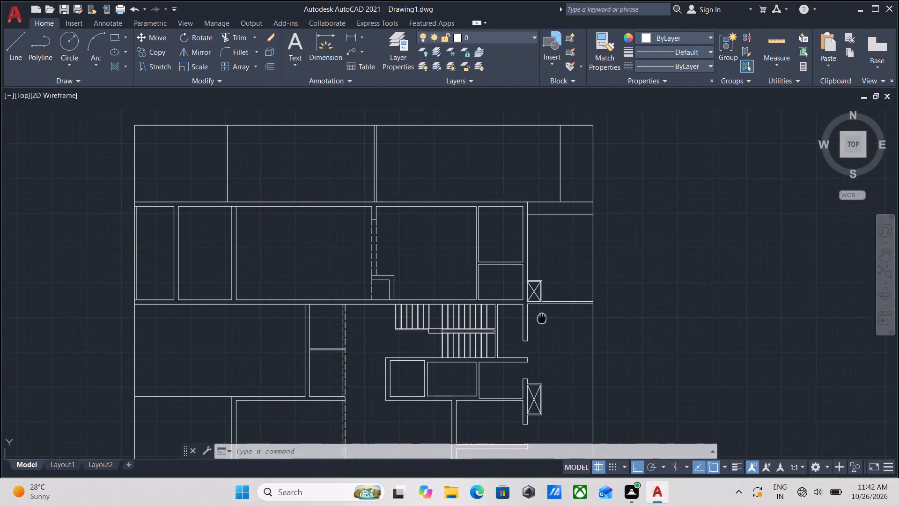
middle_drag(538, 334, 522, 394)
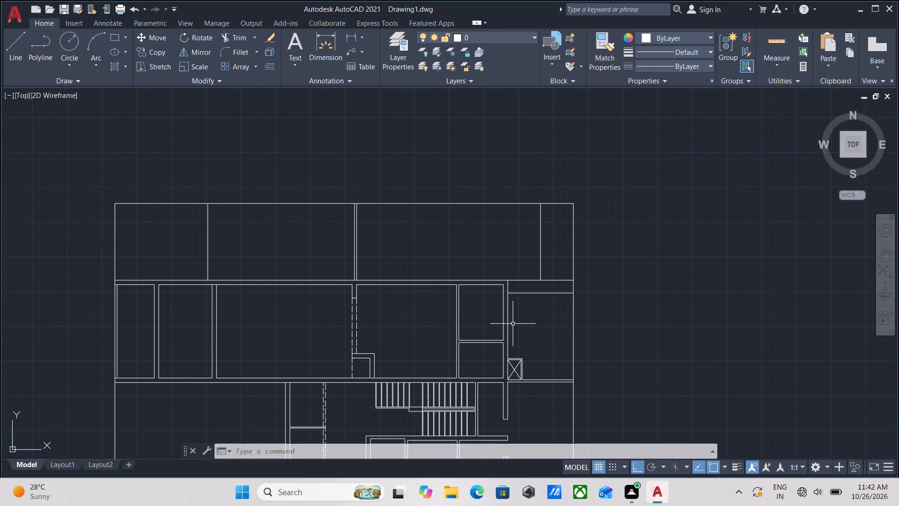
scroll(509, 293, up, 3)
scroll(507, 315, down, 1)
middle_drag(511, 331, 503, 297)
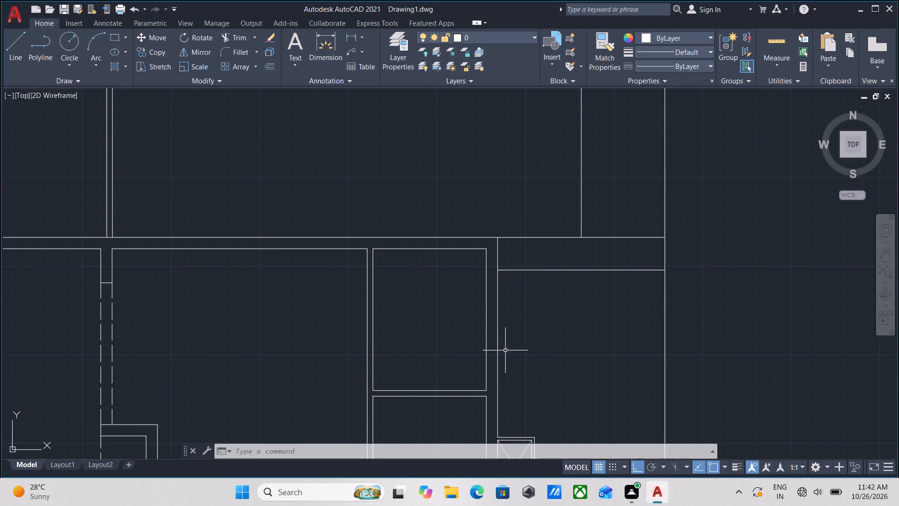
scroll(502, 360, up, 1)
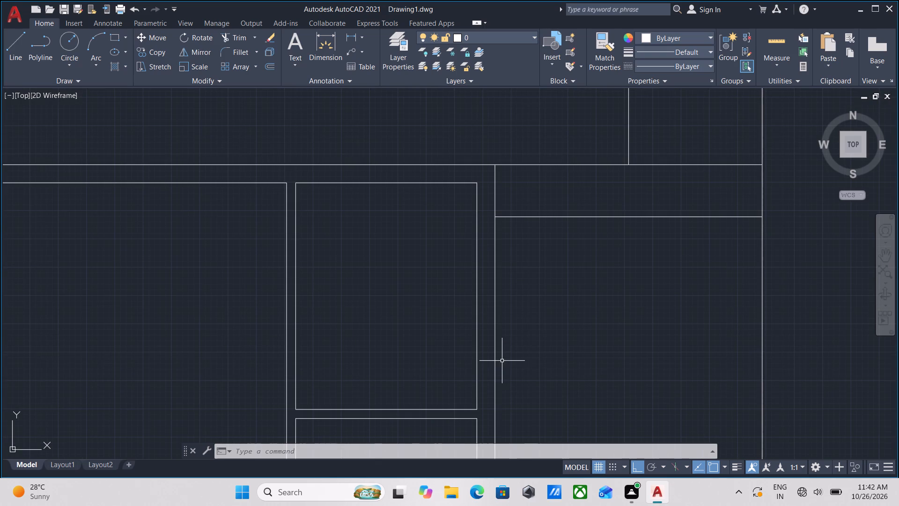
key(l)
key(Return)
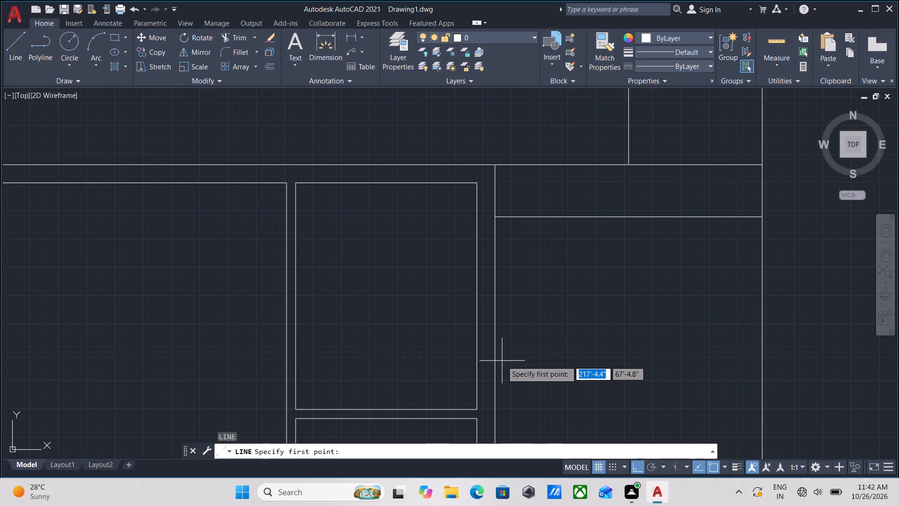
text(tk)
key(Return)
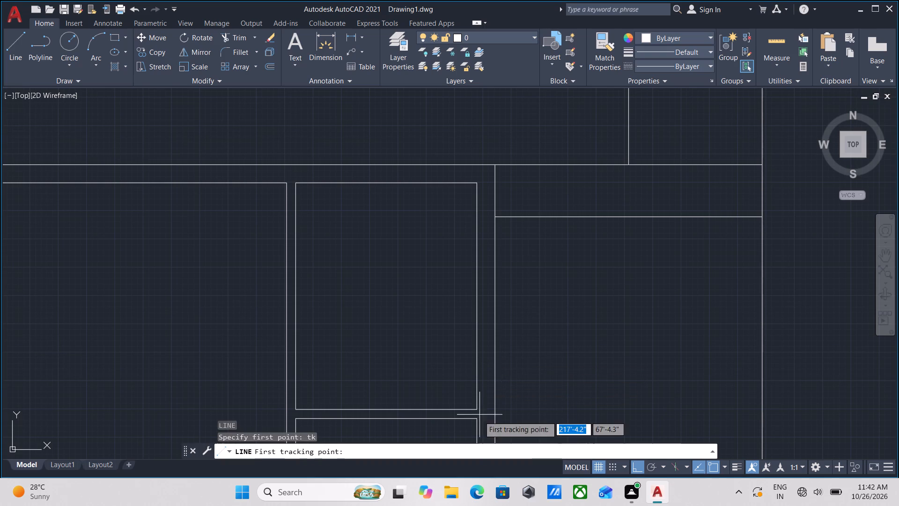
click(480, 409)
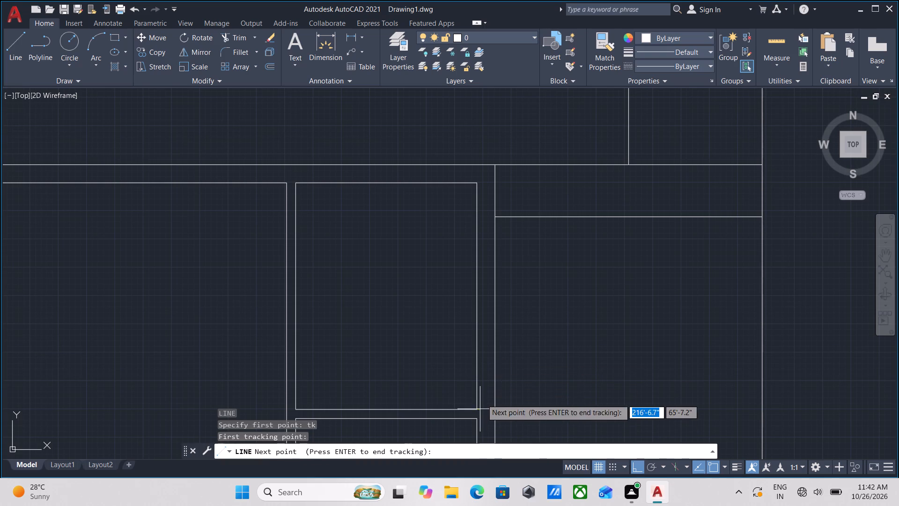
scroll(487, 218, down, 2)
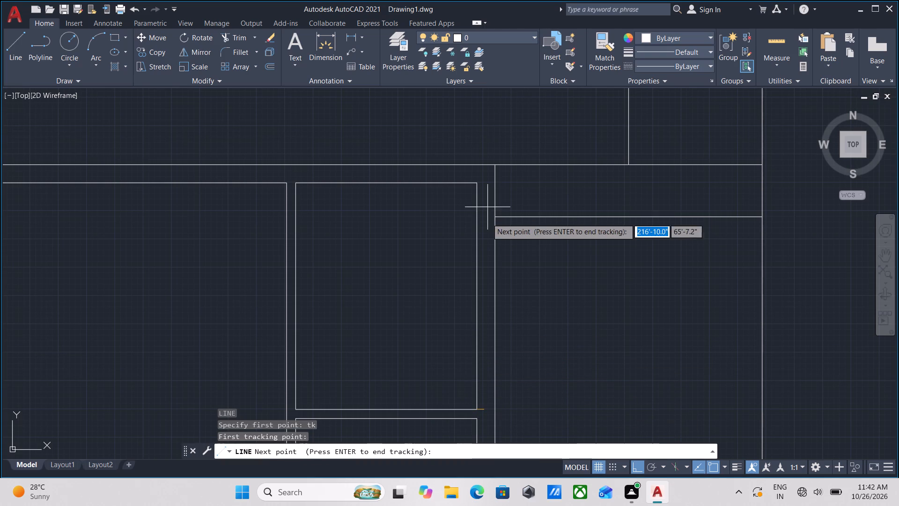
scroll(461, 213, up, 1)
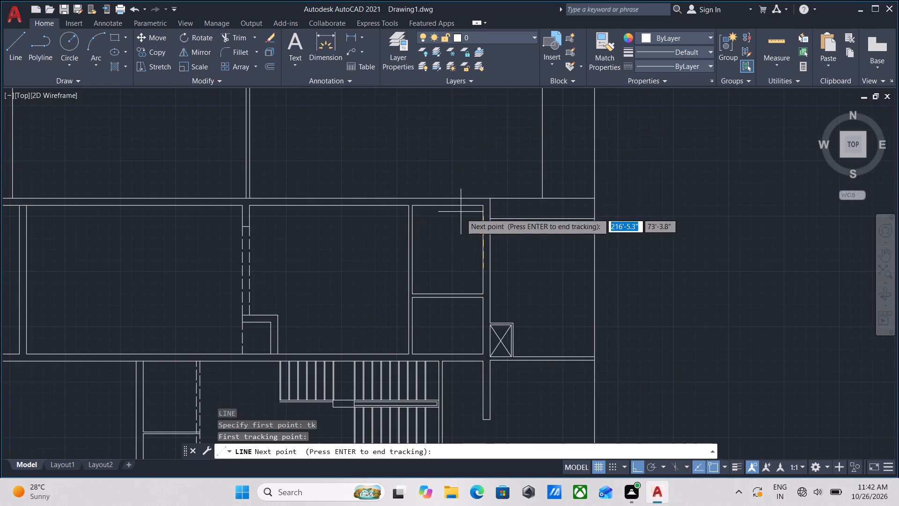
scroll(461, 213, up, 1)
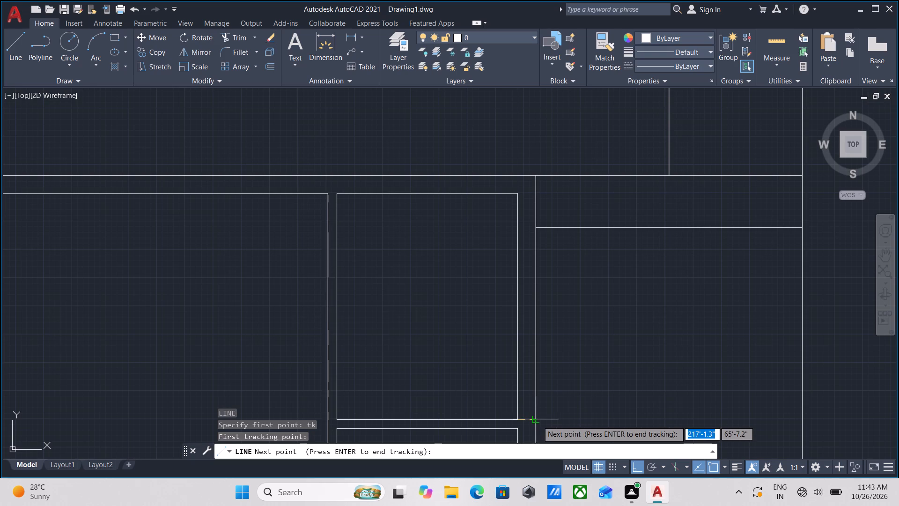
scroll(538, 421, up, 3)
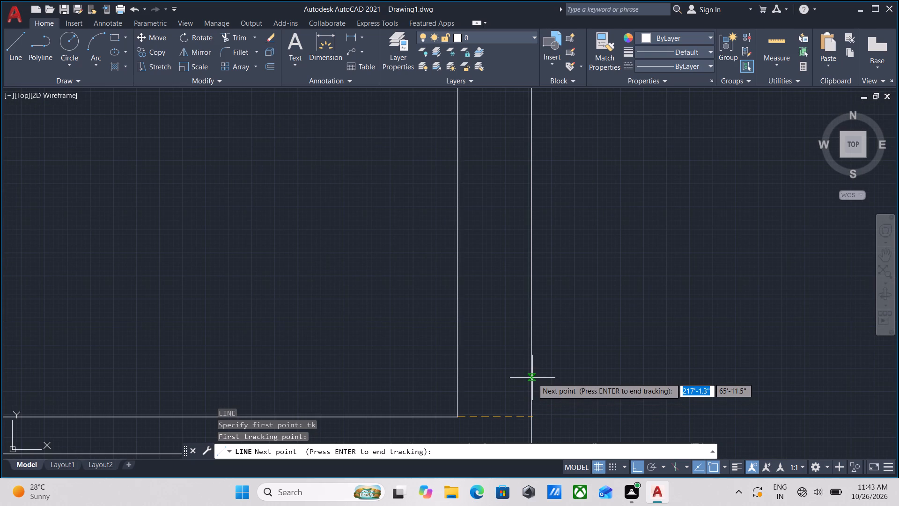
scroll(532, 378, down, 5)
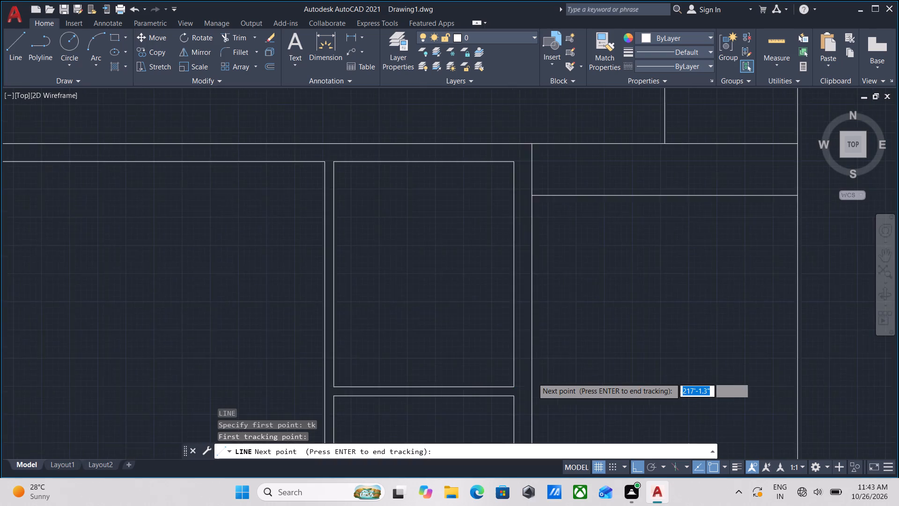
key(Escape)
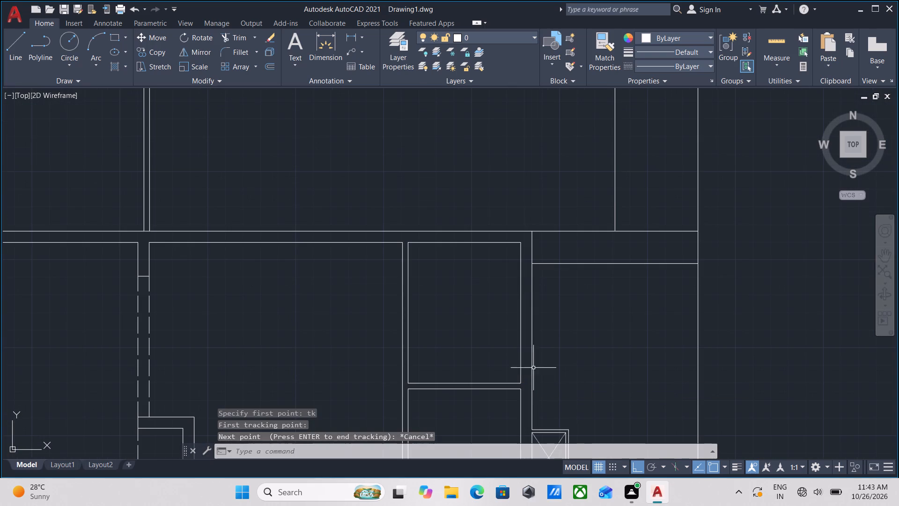
Draw a line across the north wall's thickness, extending the west face of the partition beside the northeast small room.
scroll(532, 308, up, 1)
scroll(427, 304, down, 1)
middle_drag(427, 304, 545, 297)
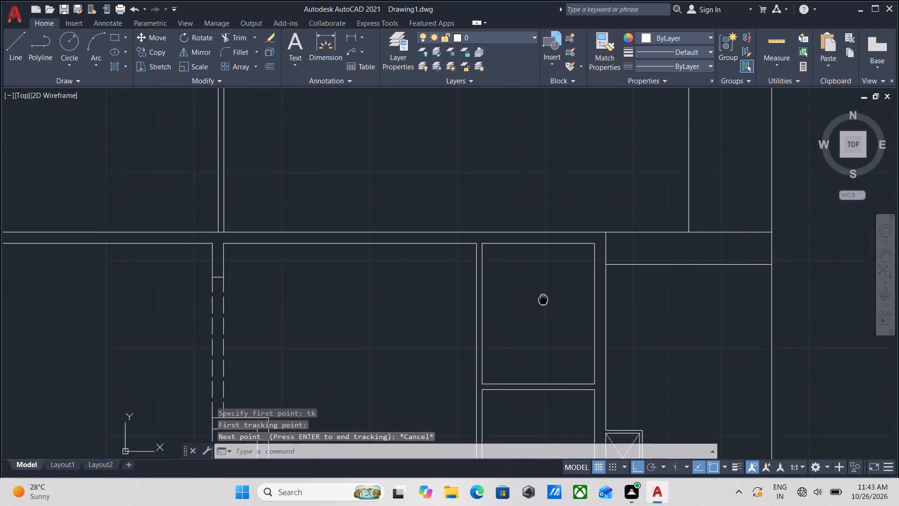
middle_drag(545, 297, 545, 295)
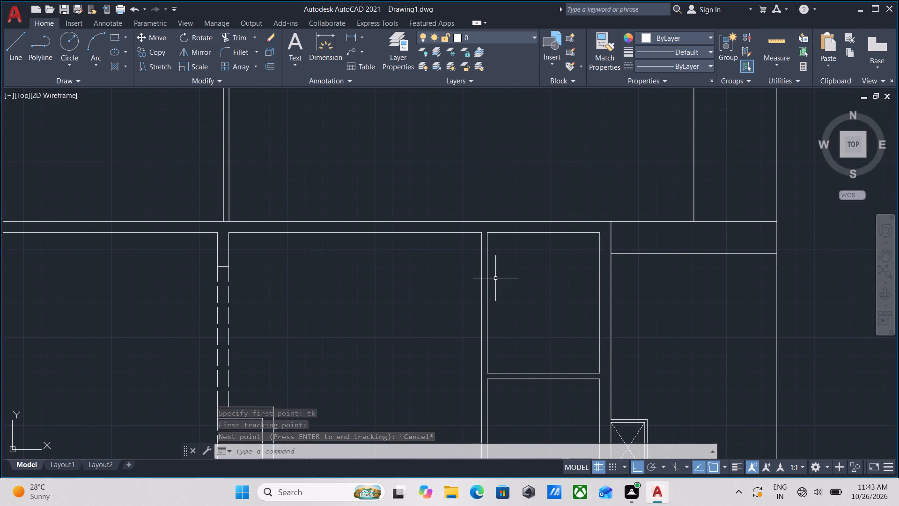
scroll(501, 275, down, 1)
scroll(501, 275, up, 2)
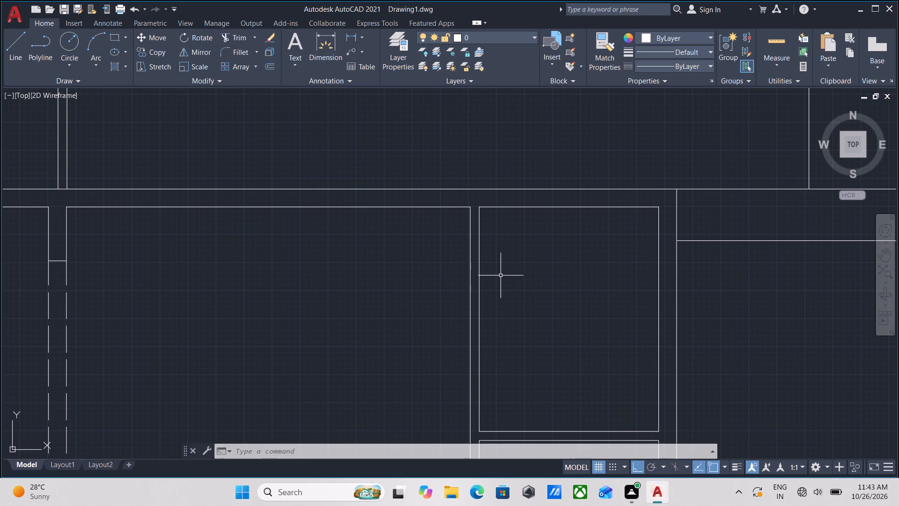
scroll(490, 256, up, 1)
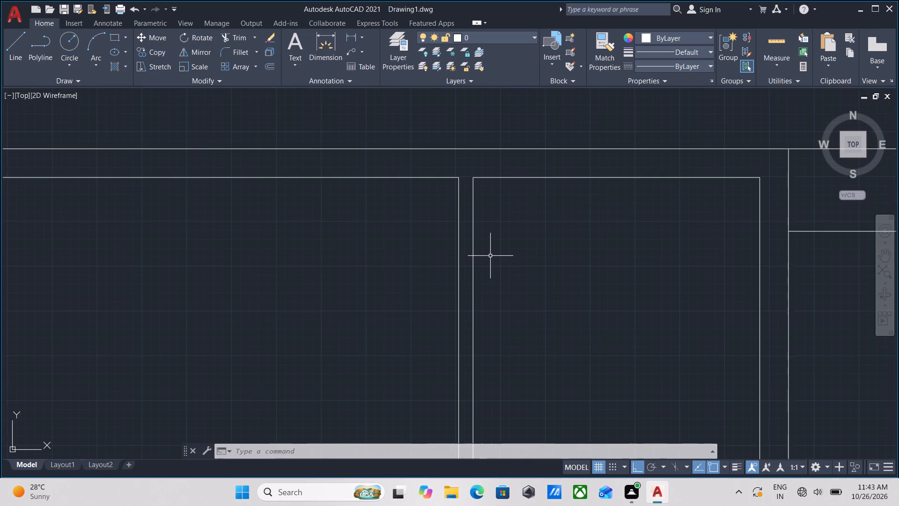
scroll(442, 221, up, 1)
middle_drag(442, 221, 409, 335)
key(l)
key(Return)
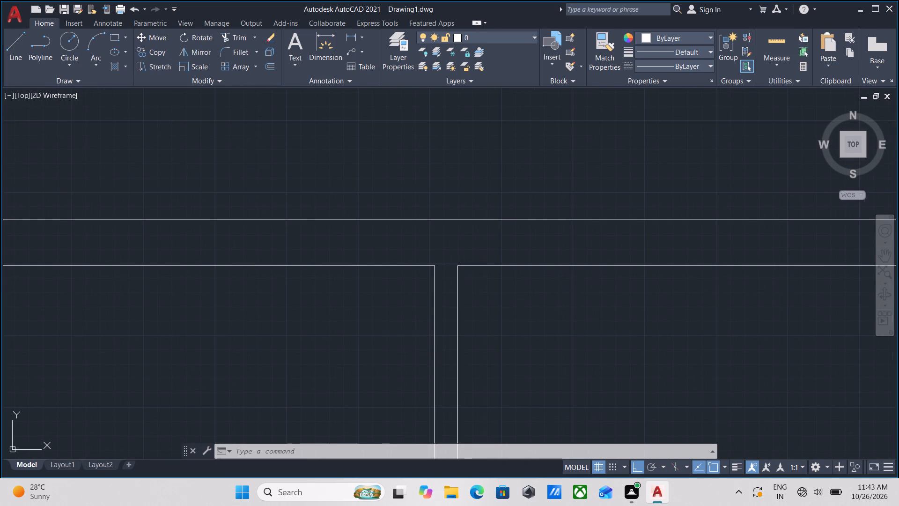
click(434, 264)
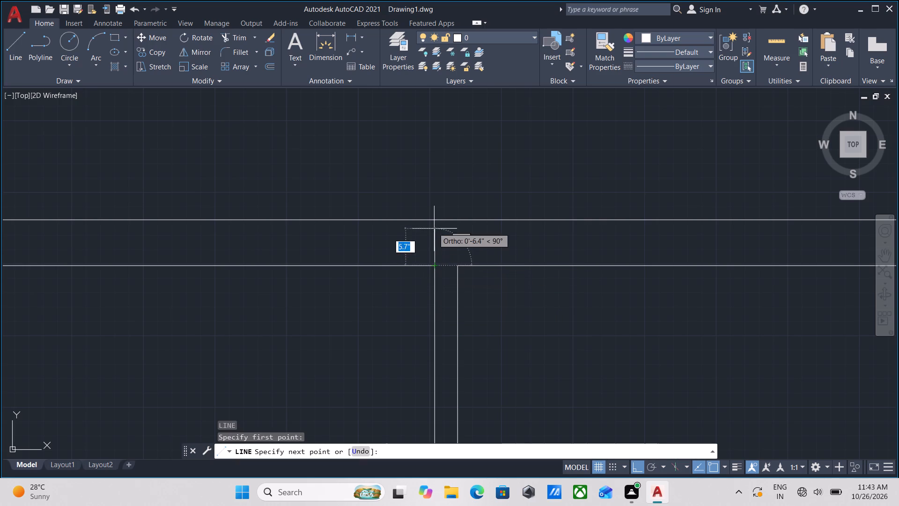
click(432, 218)
key(Escape)
Offset the line across the north wall at the partition's west face 4' to the west.
scroll(435, 228, up, 1)
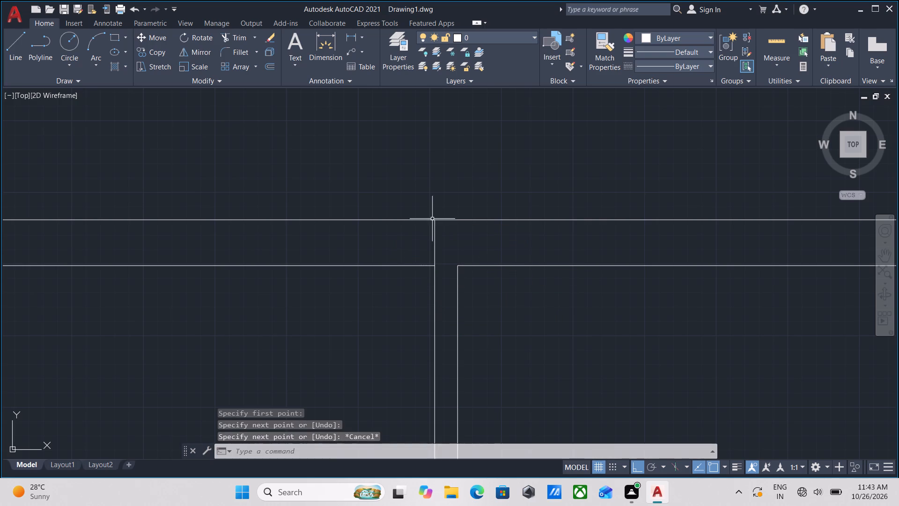
scroll(434, 224, up, 1)
click(458, 258)
click(405, 238)
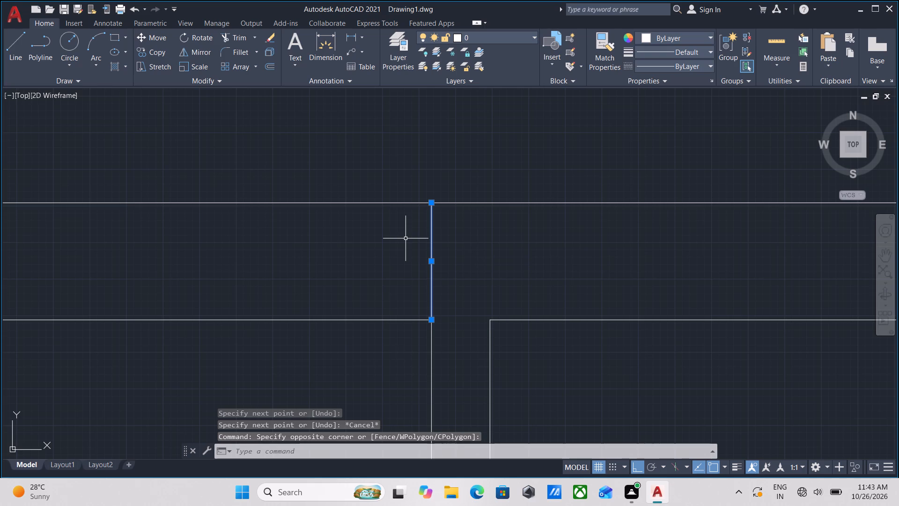
key(o)
key(Return)
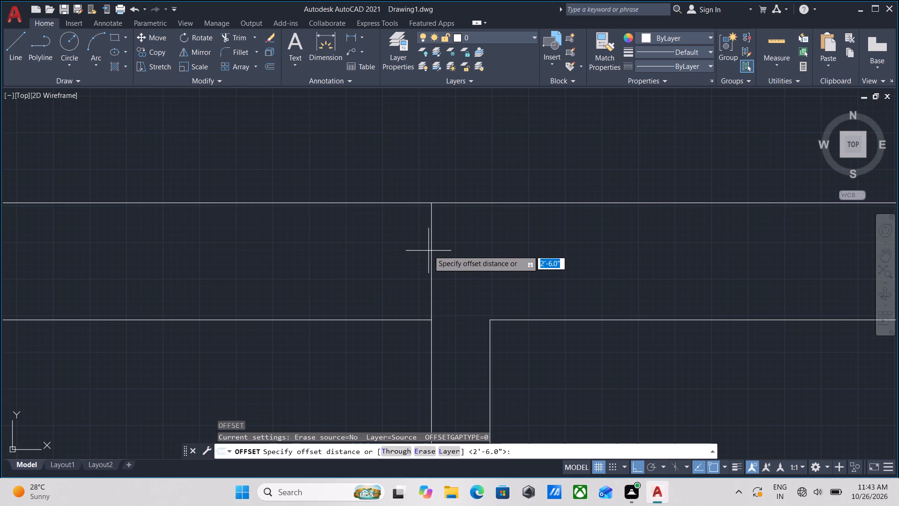
scroll(433, 285, down, 1)
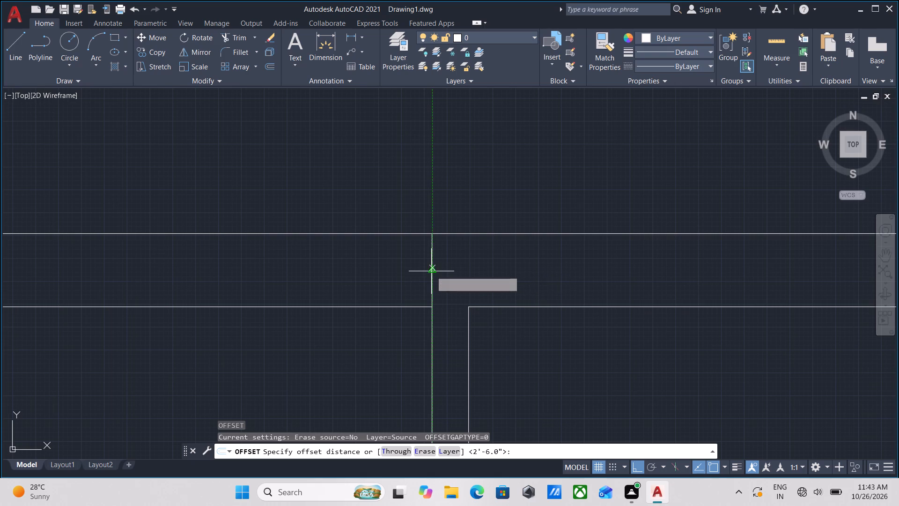
click(431, 273)
click(372, 282)
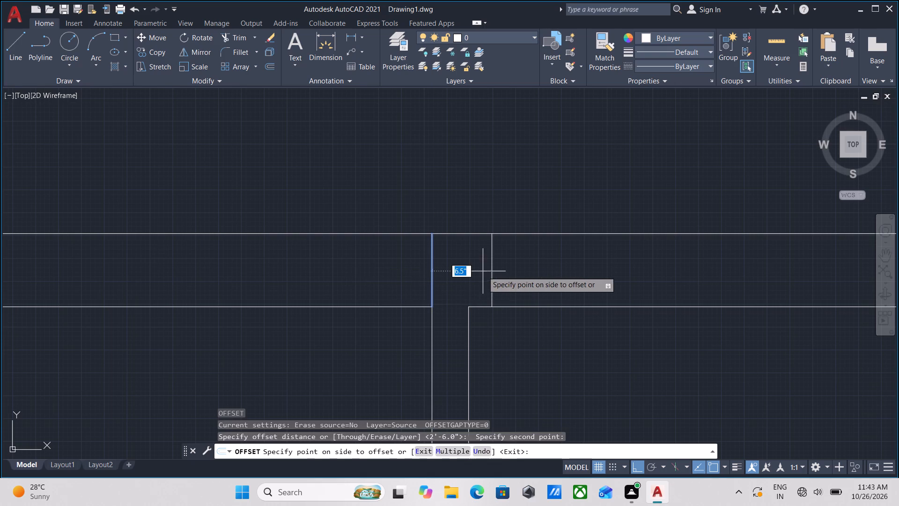
key(4)
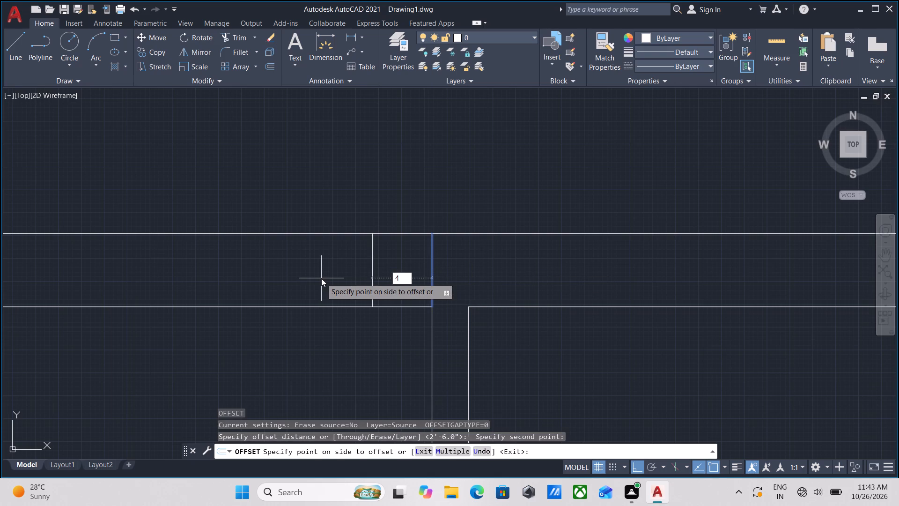
key(apostrophe)
key(Return)
key(Escape)
Trim both north wall lines between the offset jamb line and the partition's west face to open the wall.
scroll(318, 282, down, 1)
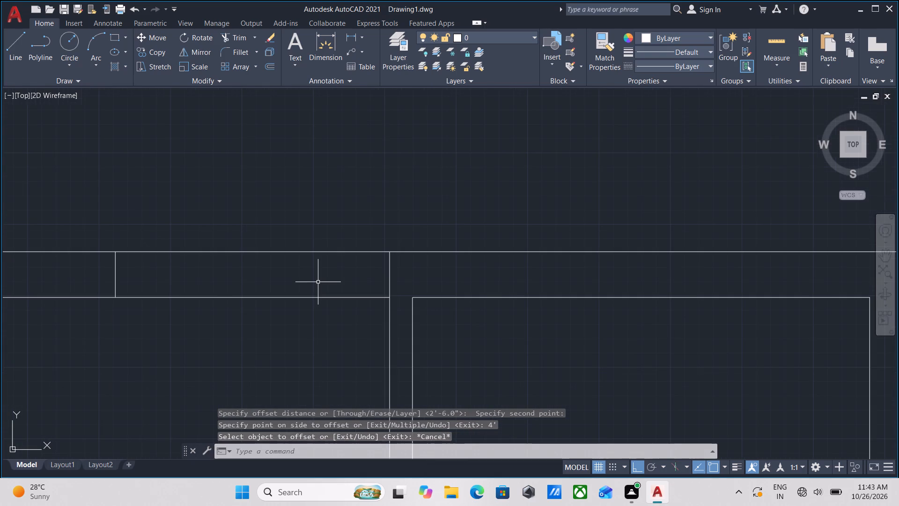
text(tr)
key(Return)
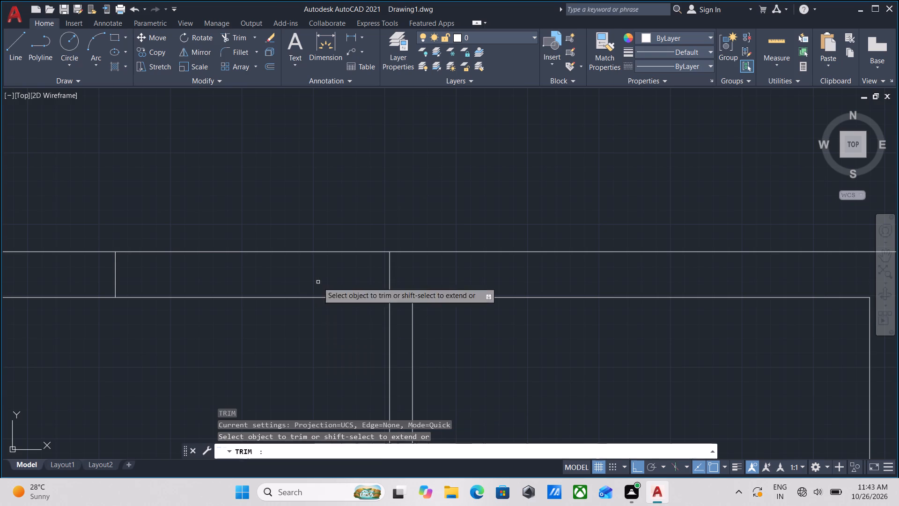
click(314, 305)
click(300, 186)
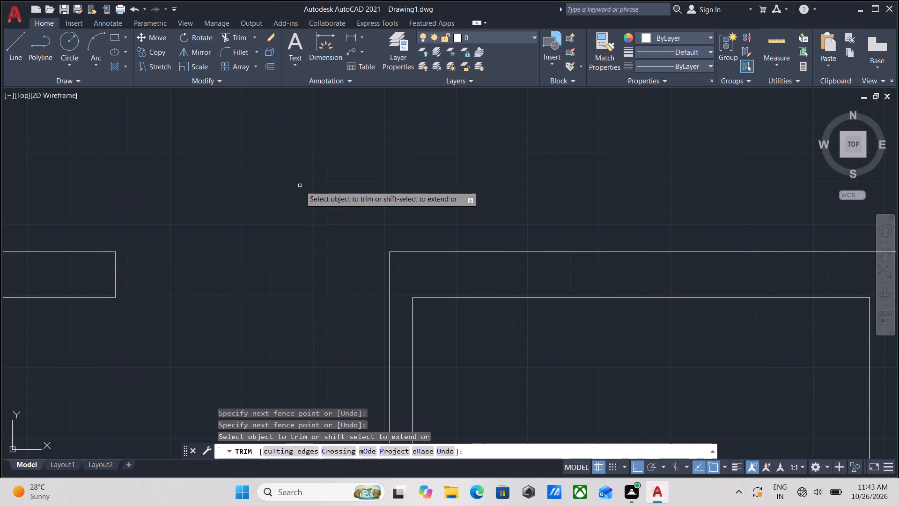
key(Escape)
Draw a line across the north wall's thickness from the midpoint of the northeast small room's inner north wall line.
scroll(300, 186, down, 2)
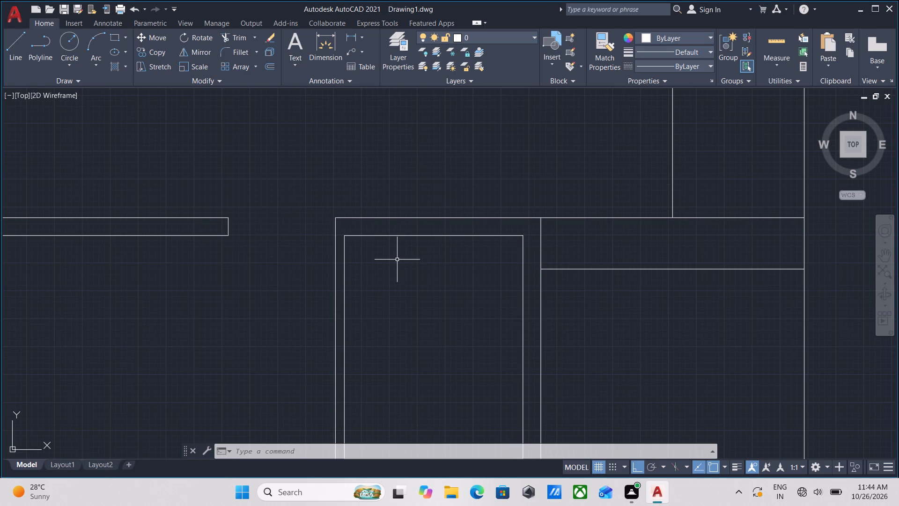
key(l)
key(Return)
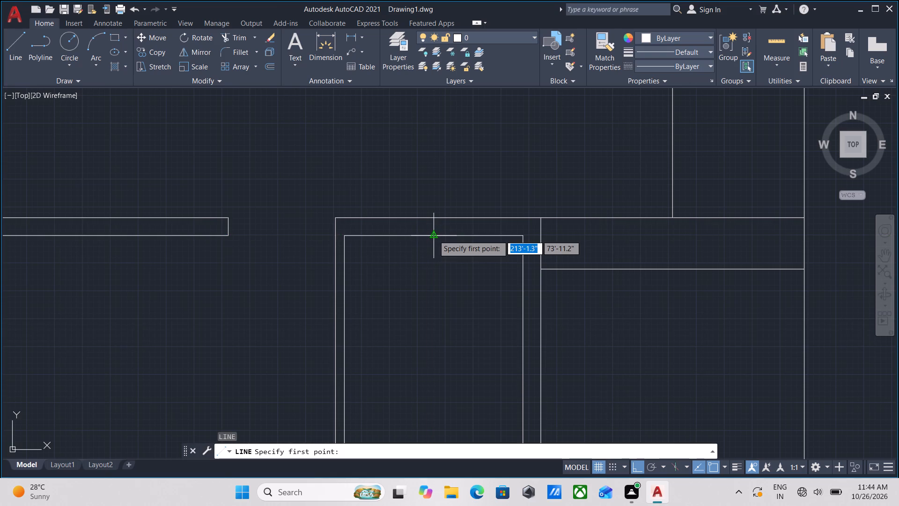
click(434, 235)
scroll(439, 219, up, 3)
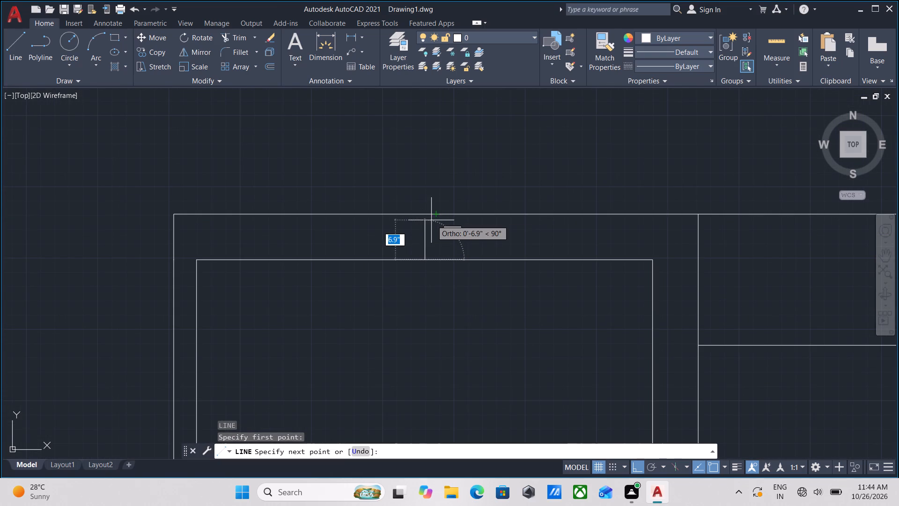
click(423, 213)
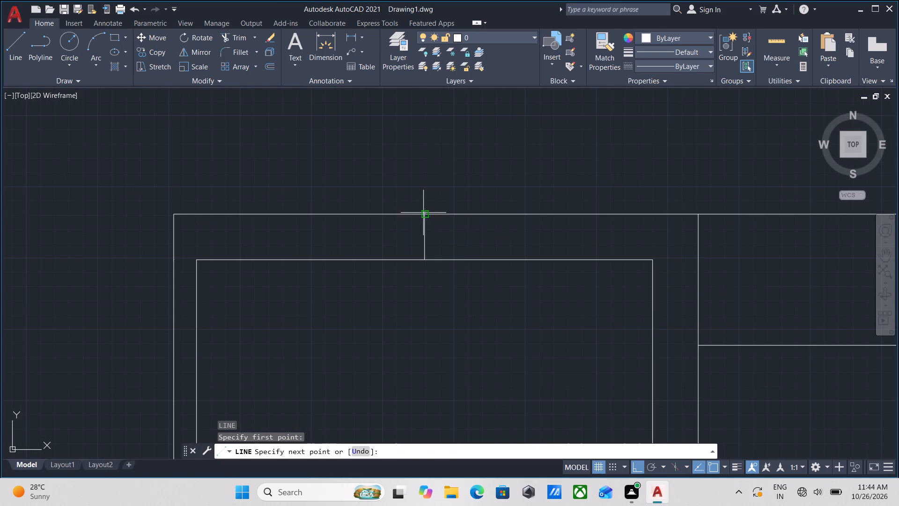
key(Escape)
Offset the midpoint line across the northeast small room's north wall 2' east, and offset that copy 4' west to mark both jambs.
click(439, 243)
click(407, 228)
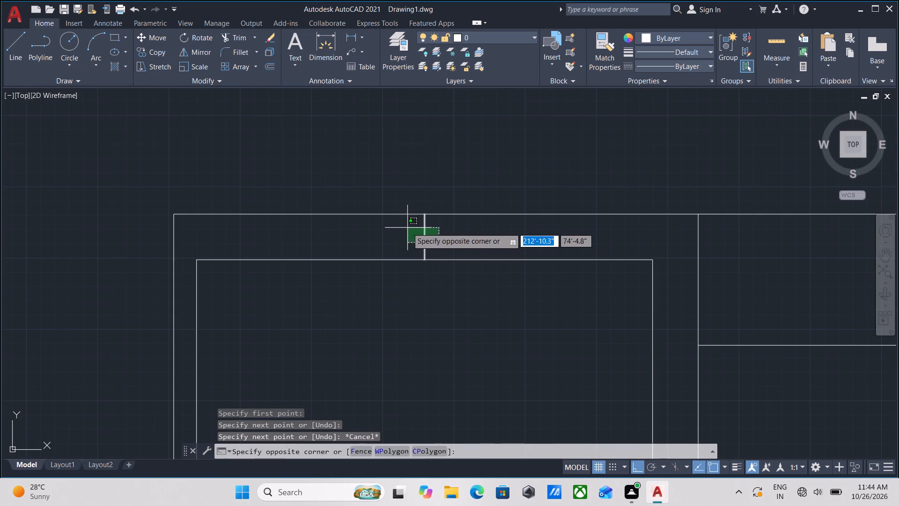
key(o)
key(Return)
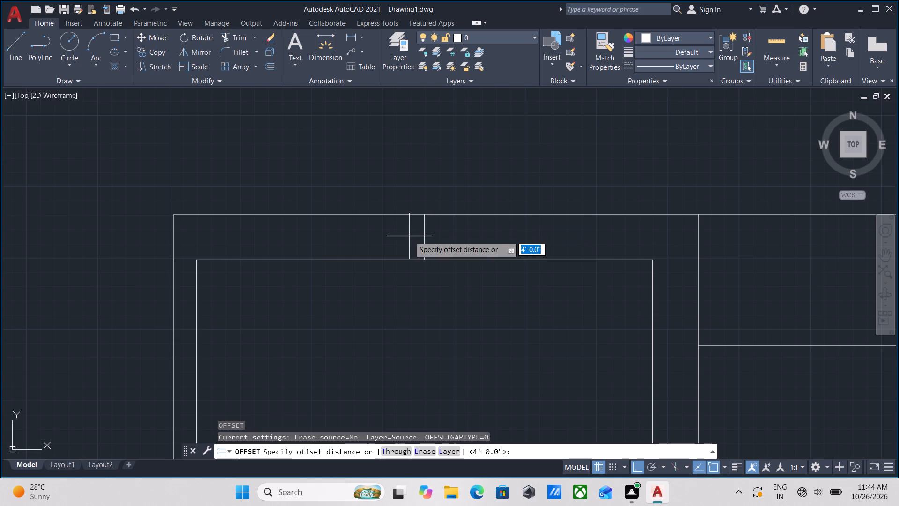
click(425, 236)
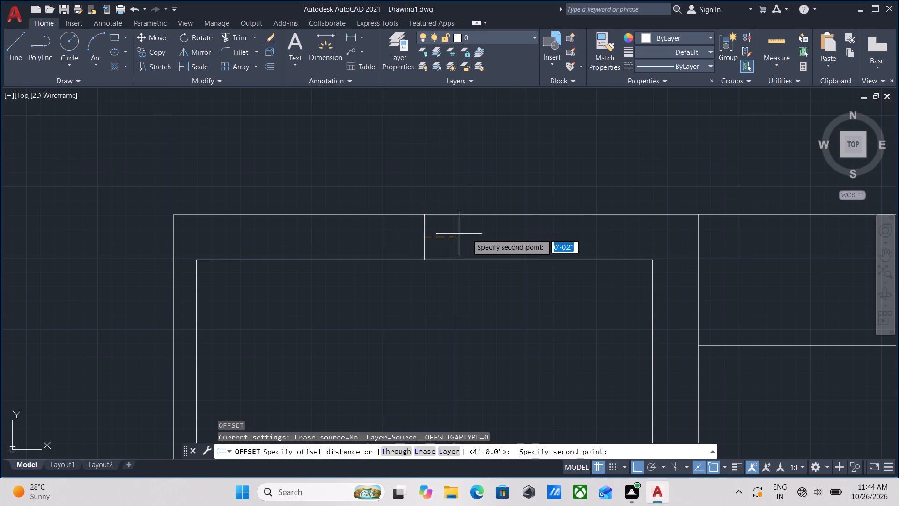
click(478, 234)
text(2')
key(Return)
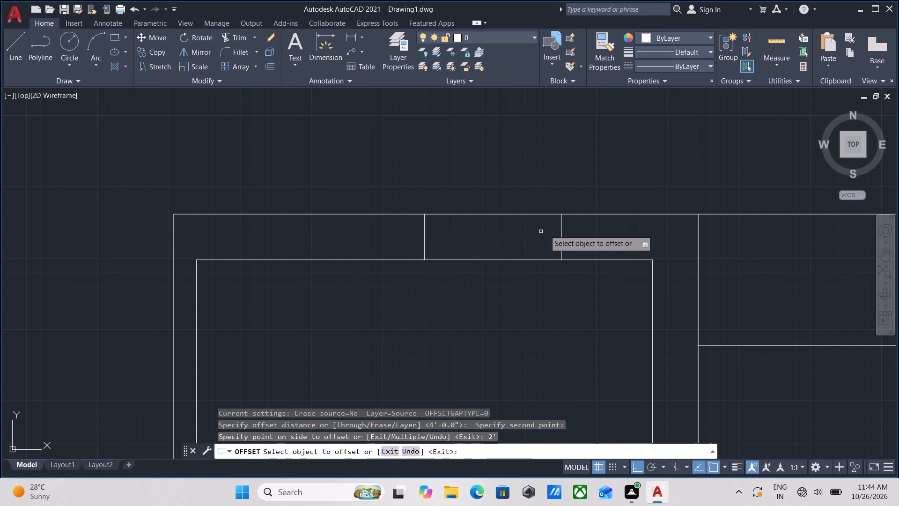
click(560, 241)
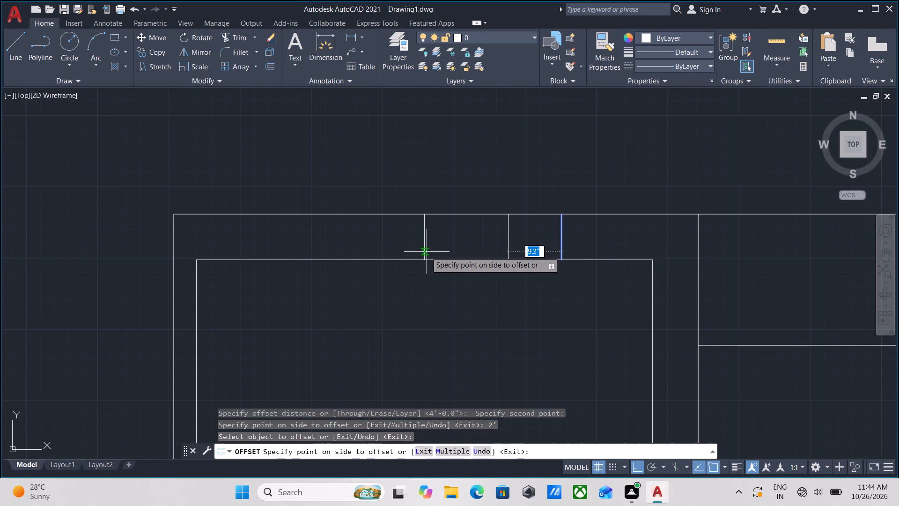
text(4')
key(Return)
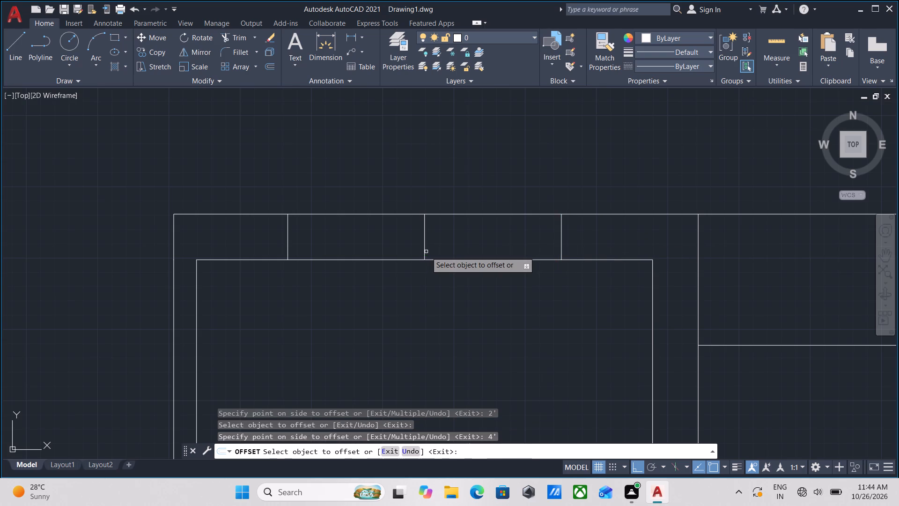
key(Escape)
Trim both north wall lines between the two offset jamb lines to open the wall above the northeast small room.
scroll(426, 252, down, 2)
middle_drag(426, 261, 423, 303)
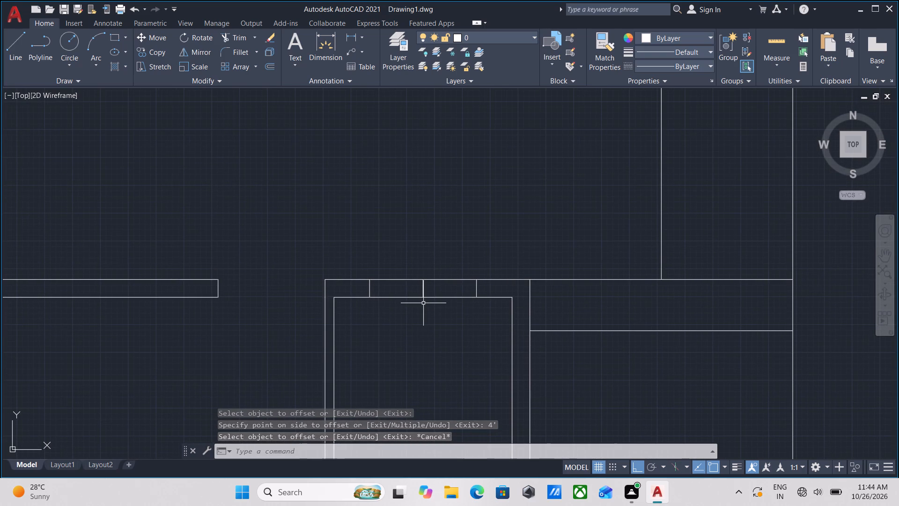
text(tr)
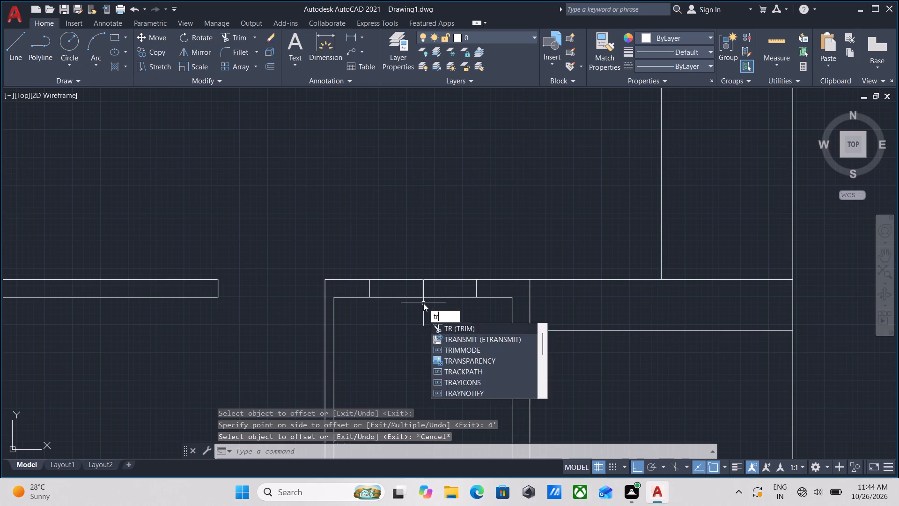
key(Return)
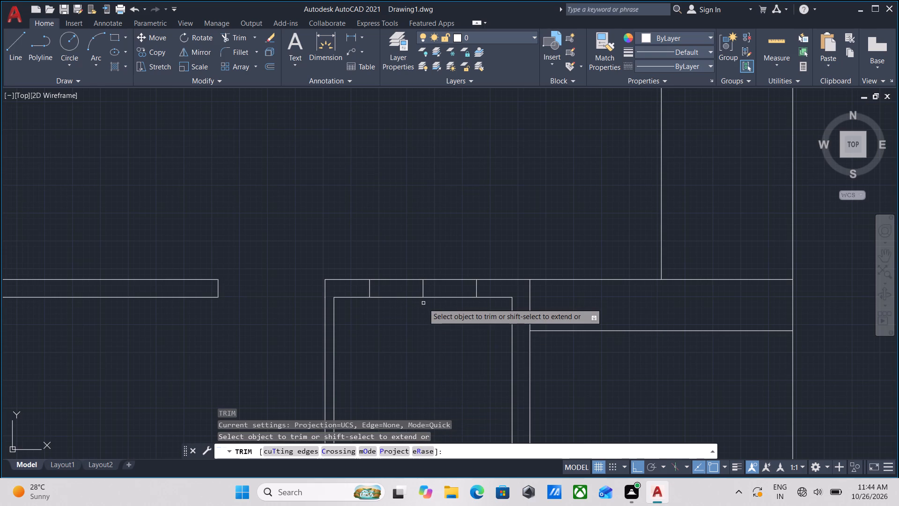
click(460, 316)
click(435, 233)
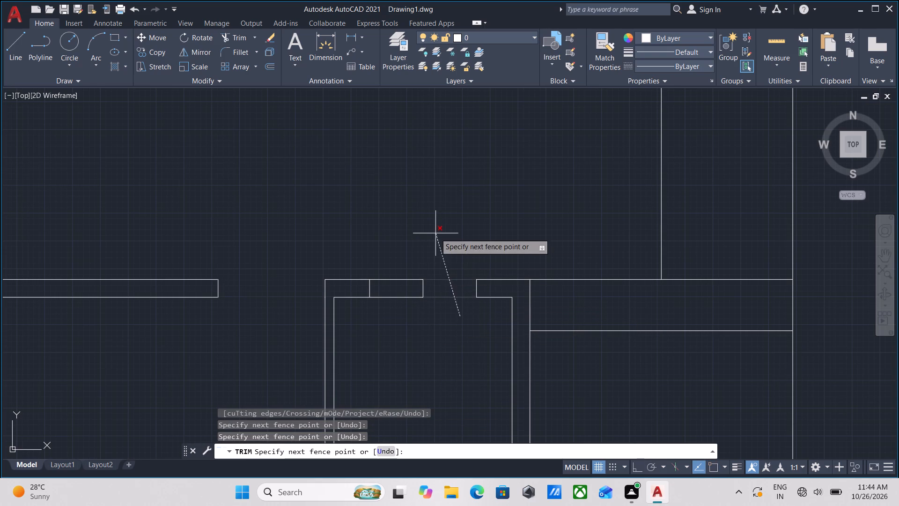
click(397, 317)
click(394, 237)
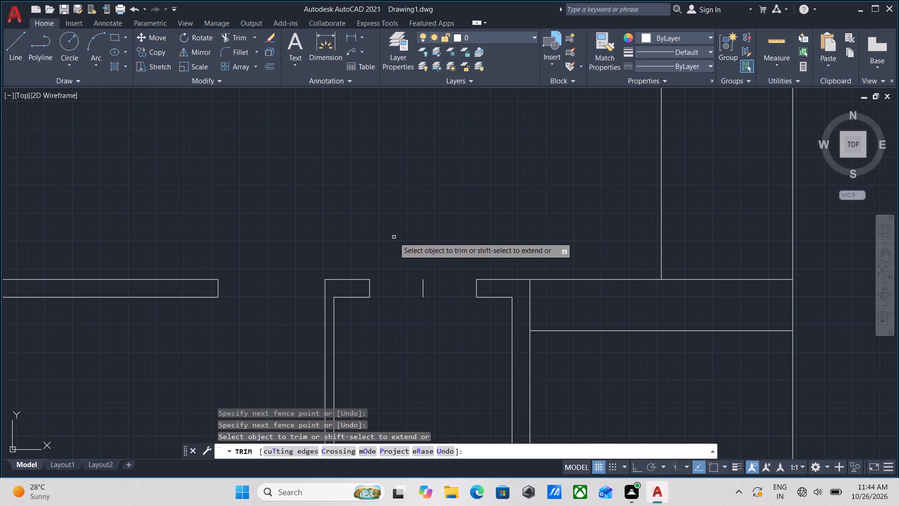
Remove the leftover midpoint line standing in the middle of the new north wall opening.
scroll(422, 285, up, 2)
click(447, 293)
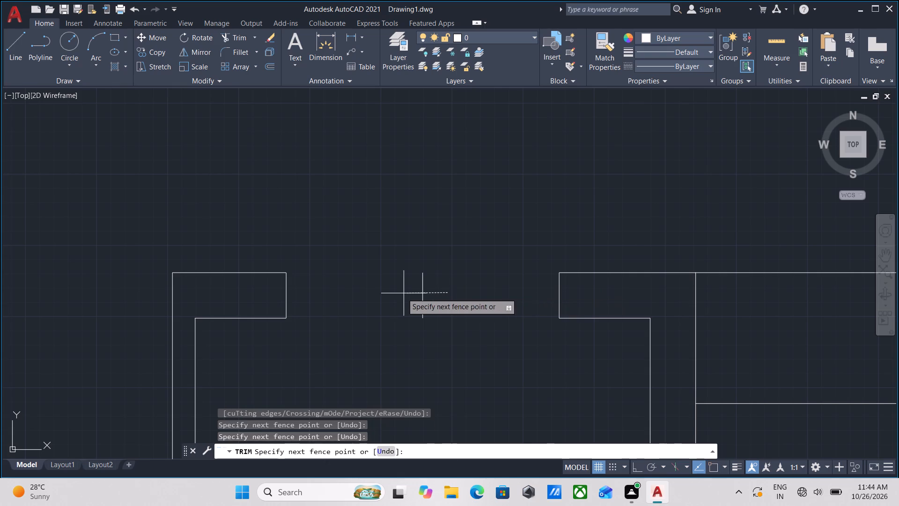
click(399, 295)
key(Escape)
Draw a line across the northeast small room's east wall thickness from the midpoint of its inner wall line.
scroll(399, 295, down, 3)
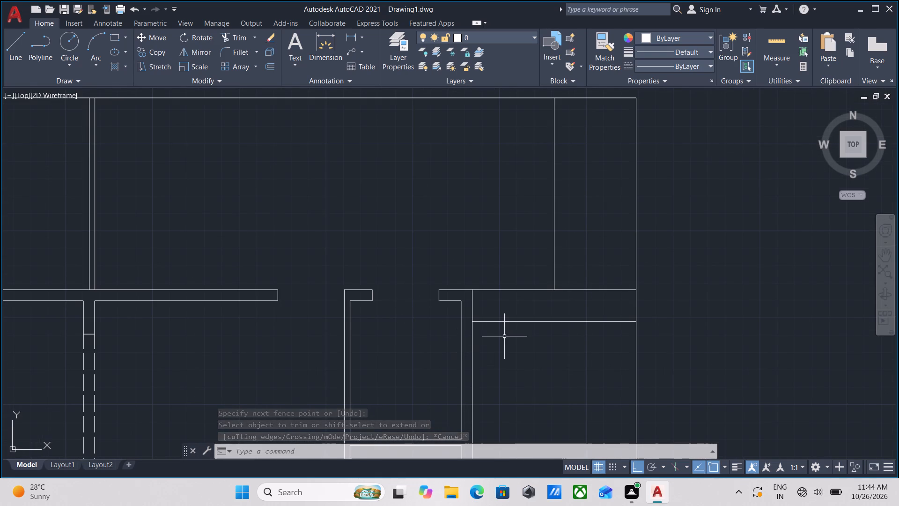
middle_drag(504, 335, 499, 270)
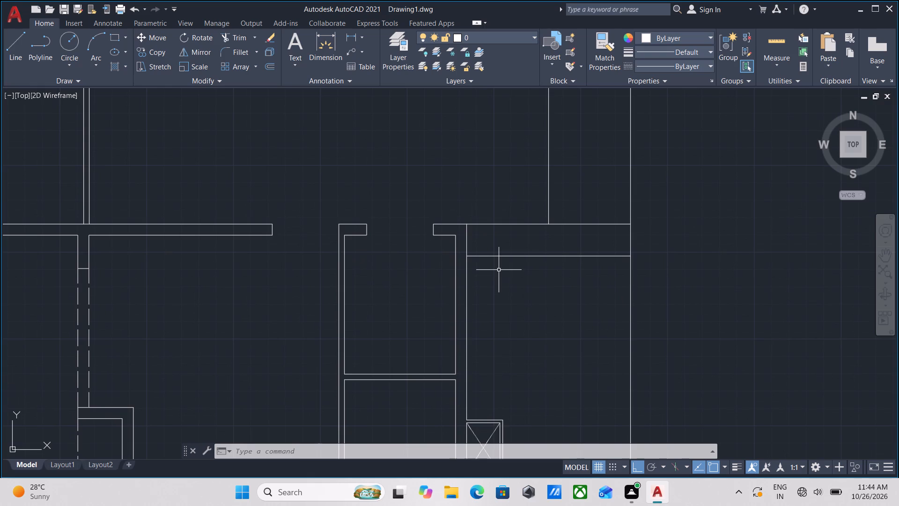
scroll(499, 270, up, 2)
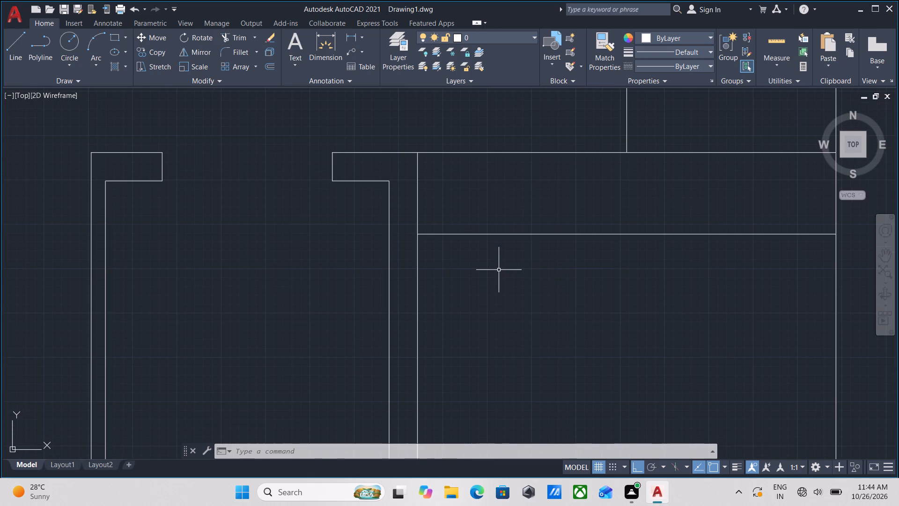
scroll(499, 270, down, 1)
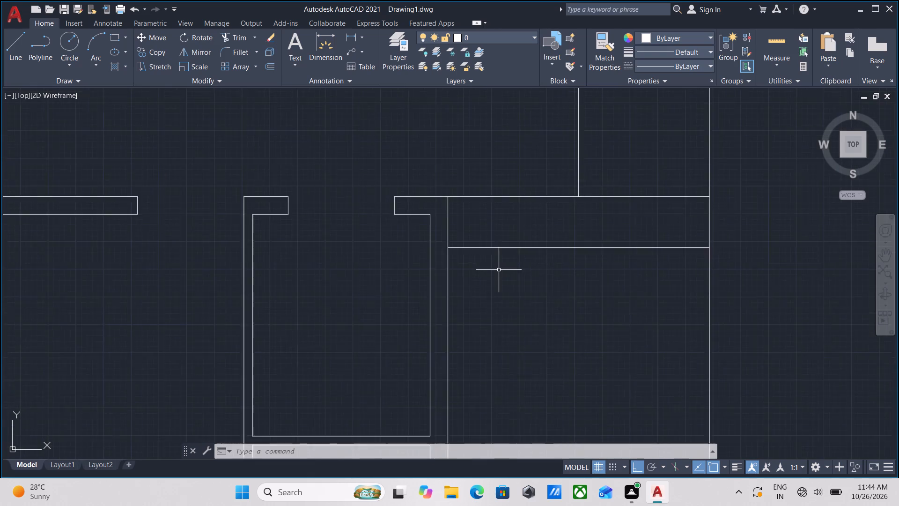
scroll(499, 270, down, 1)
key(l)
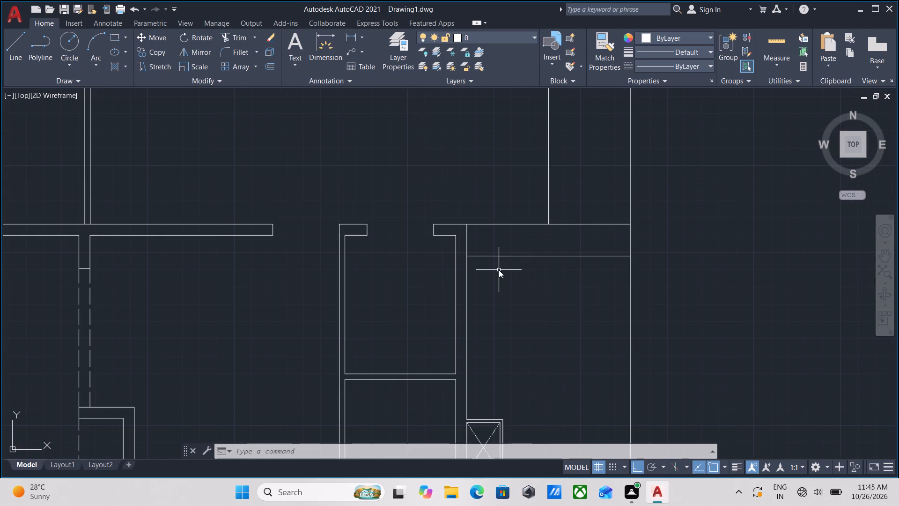
key(Return)
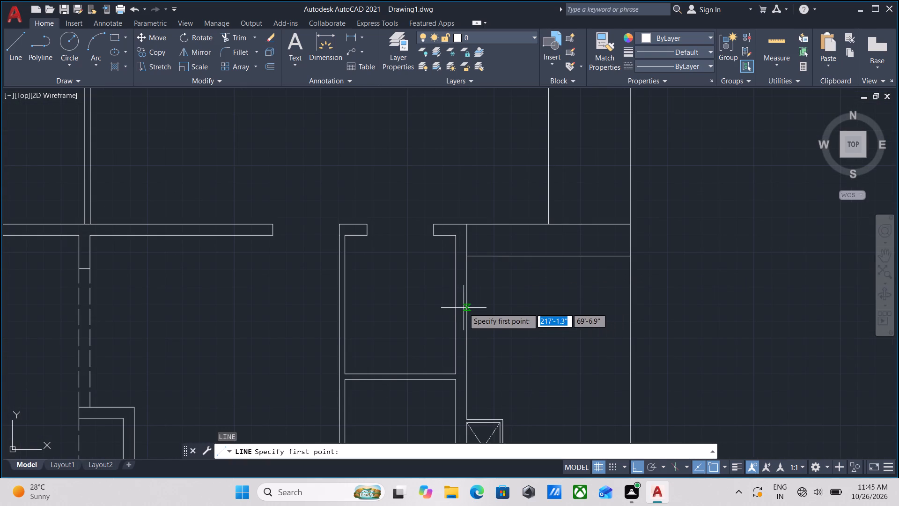
click(453, 304)
scroll(463, 305, up, 3)
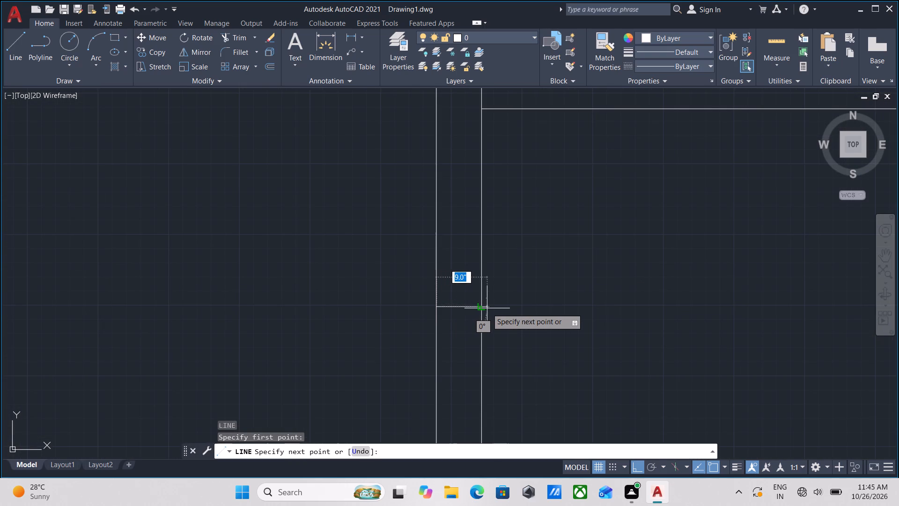
click(487, 308)
key(Escape)
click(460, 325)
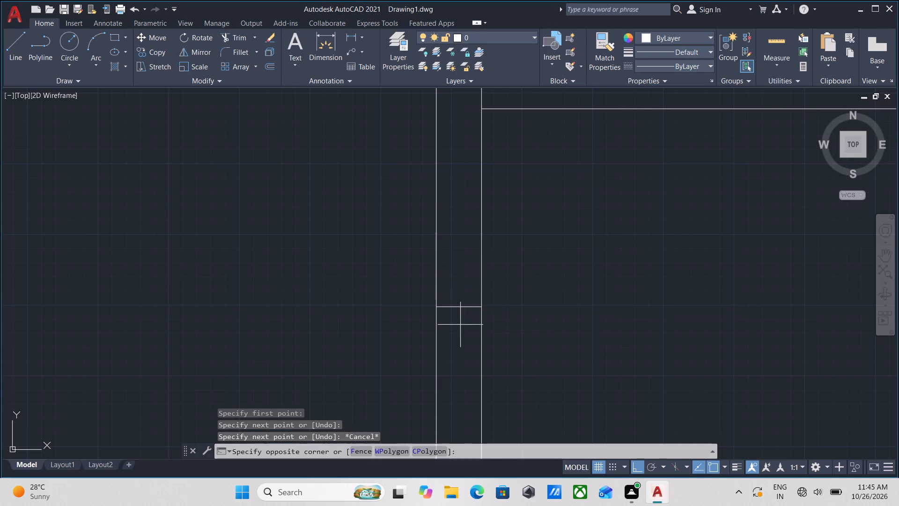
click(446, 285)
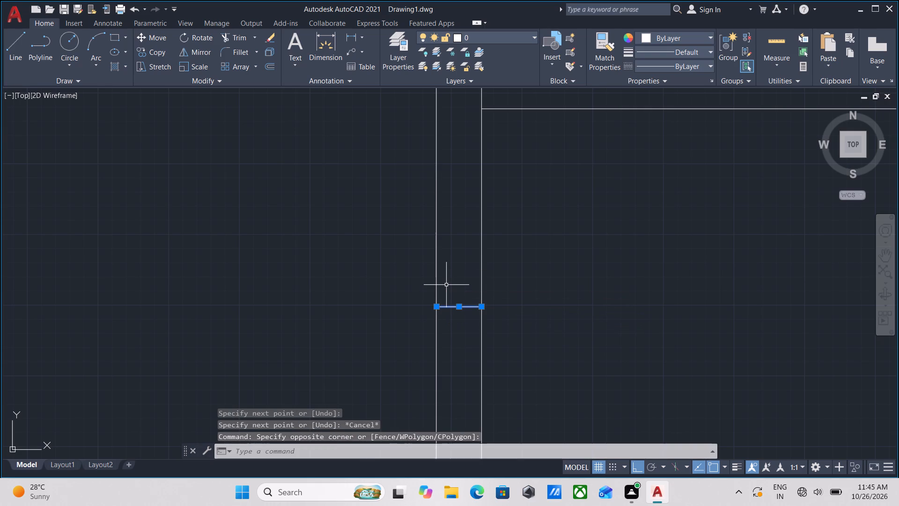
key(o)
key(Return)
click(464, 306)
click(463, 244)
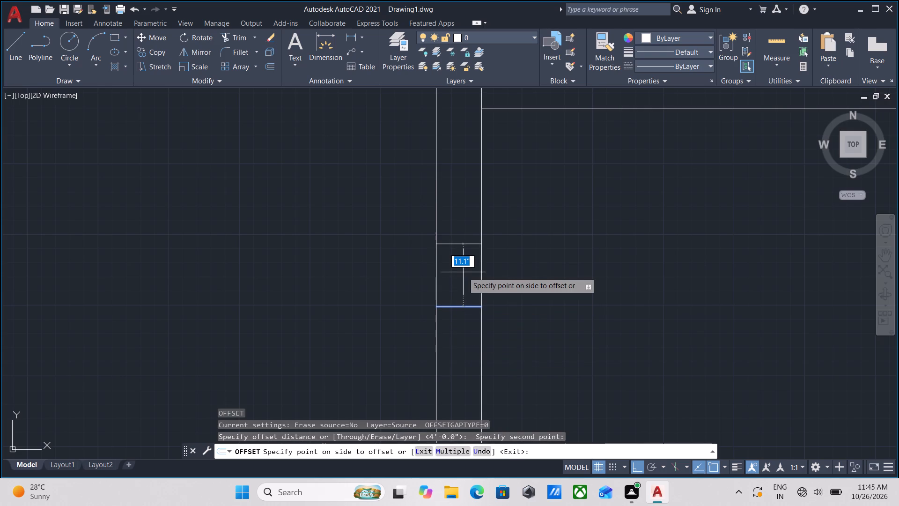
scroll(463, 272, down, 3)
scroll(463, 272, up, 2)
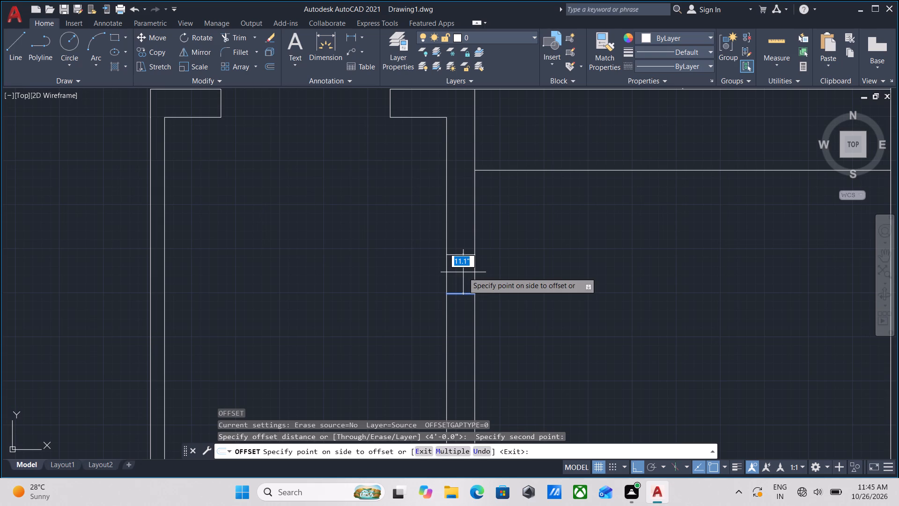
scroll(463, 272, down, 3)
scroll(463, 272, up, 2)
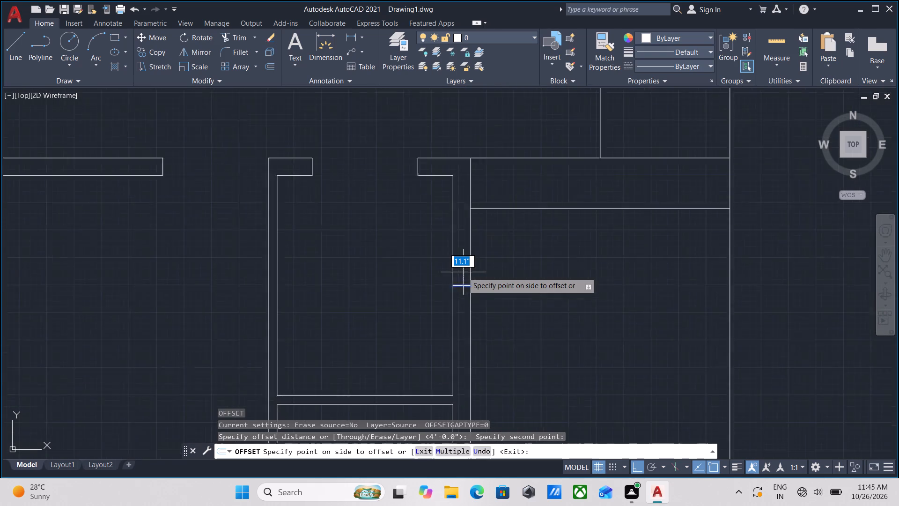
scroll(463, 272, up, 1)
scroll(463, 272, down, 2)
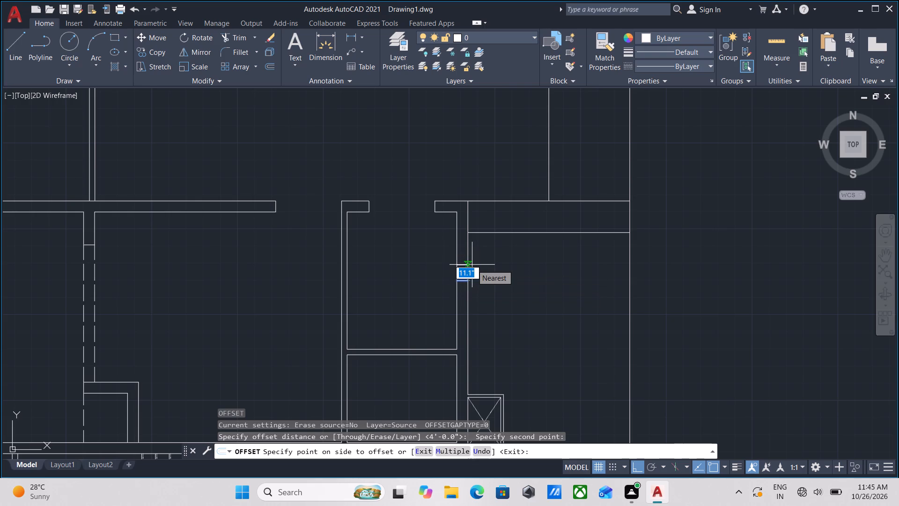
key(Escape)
Draw a line across the northeast small room's west partition from the midpoint of its inner wall line to the outer face.
key(l)
key(Return)
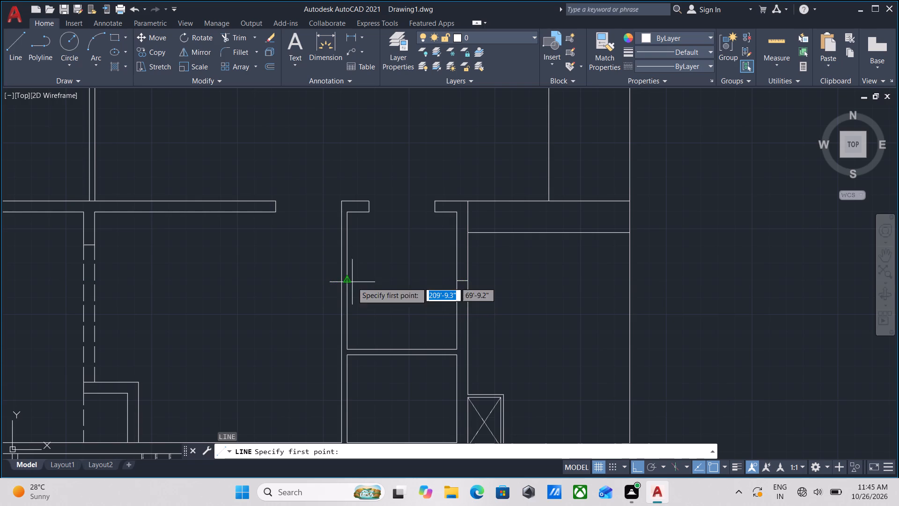
scroll(352, 275, up, 1)
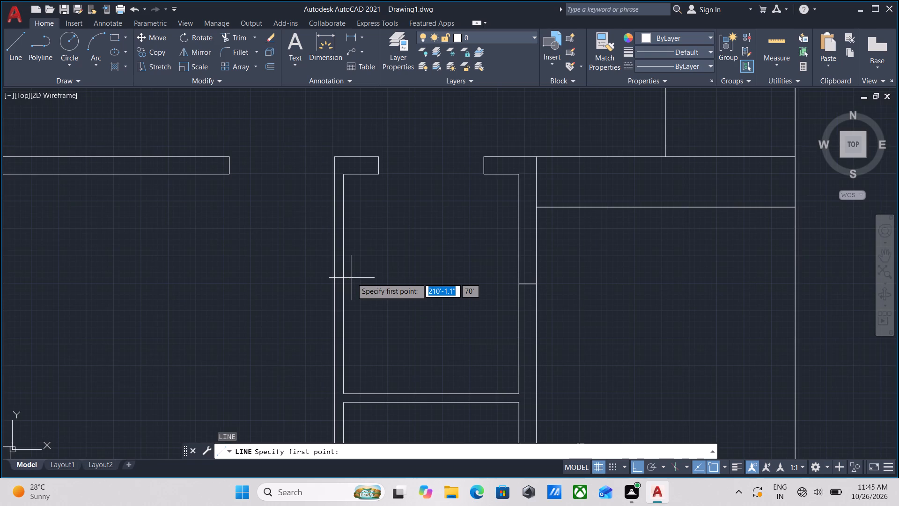
scroll(352, 278, down, 3)
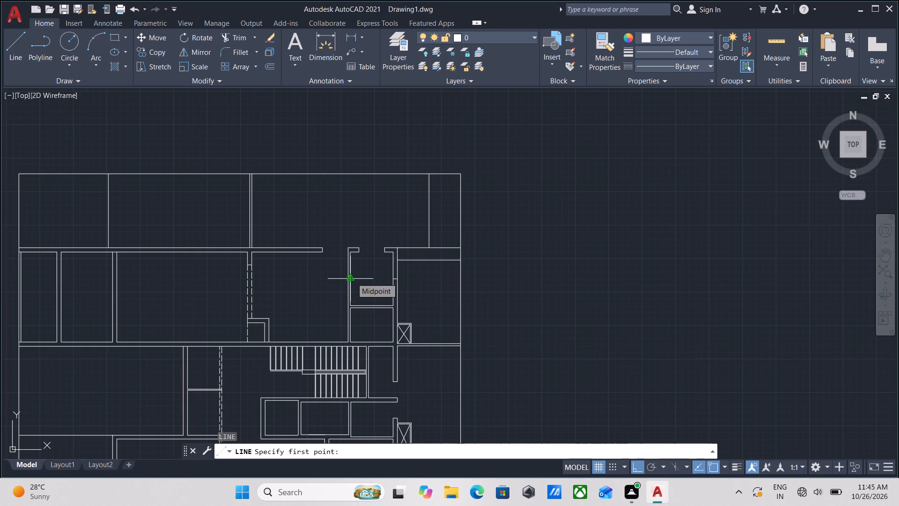
scroll(347, 288, up, 2)
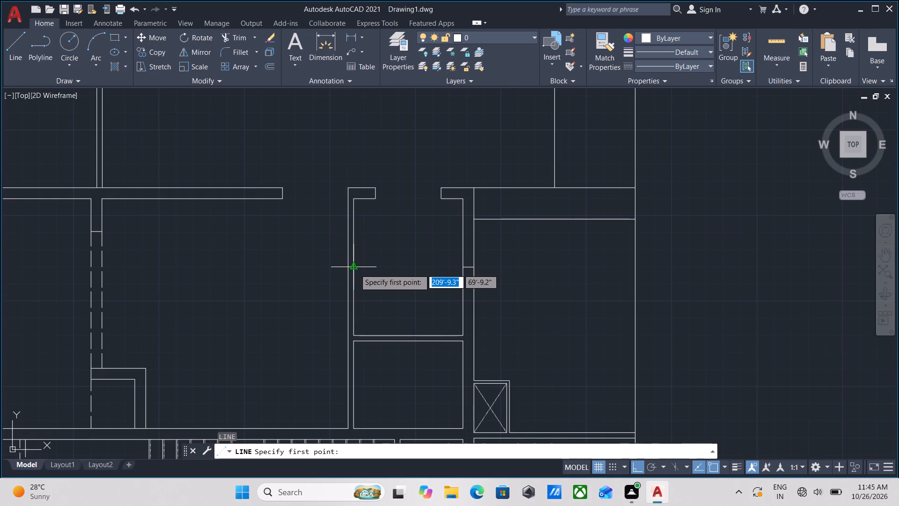
click(355, 269)
scroll(353, 268, up, 4)
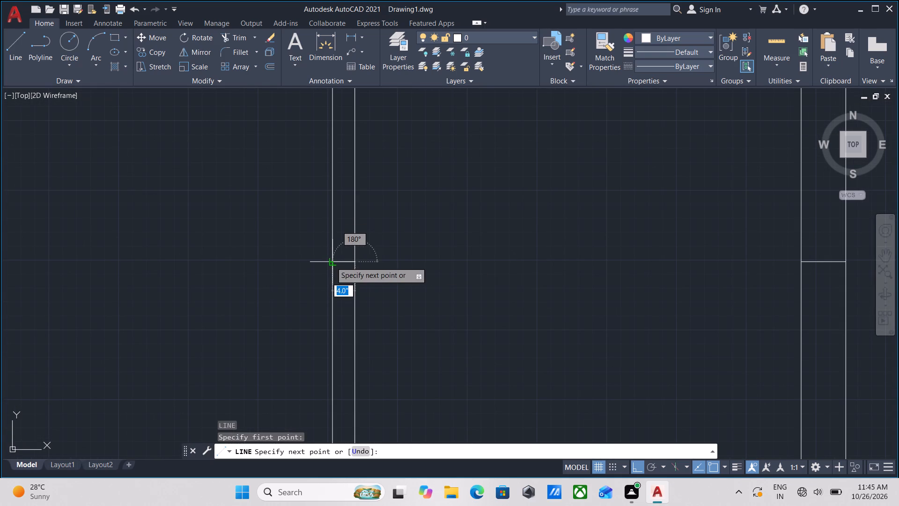
click(331, 262)
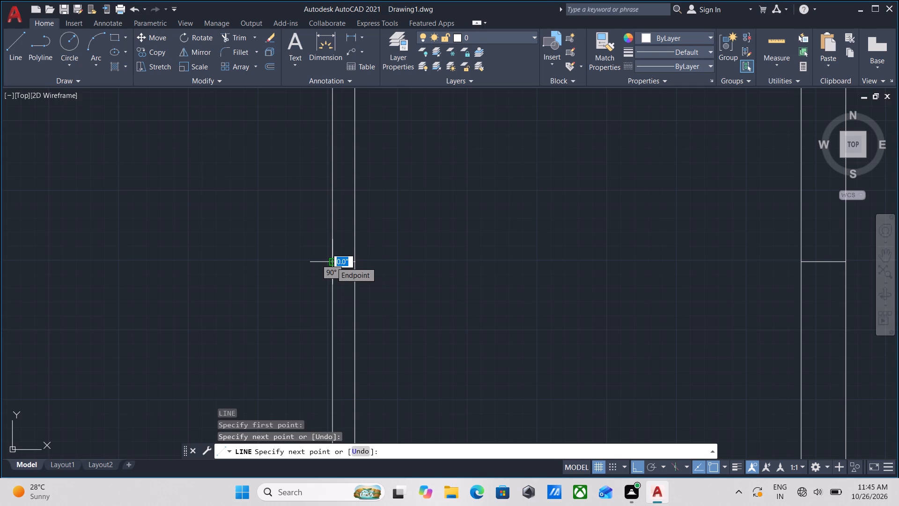
key(Escape)
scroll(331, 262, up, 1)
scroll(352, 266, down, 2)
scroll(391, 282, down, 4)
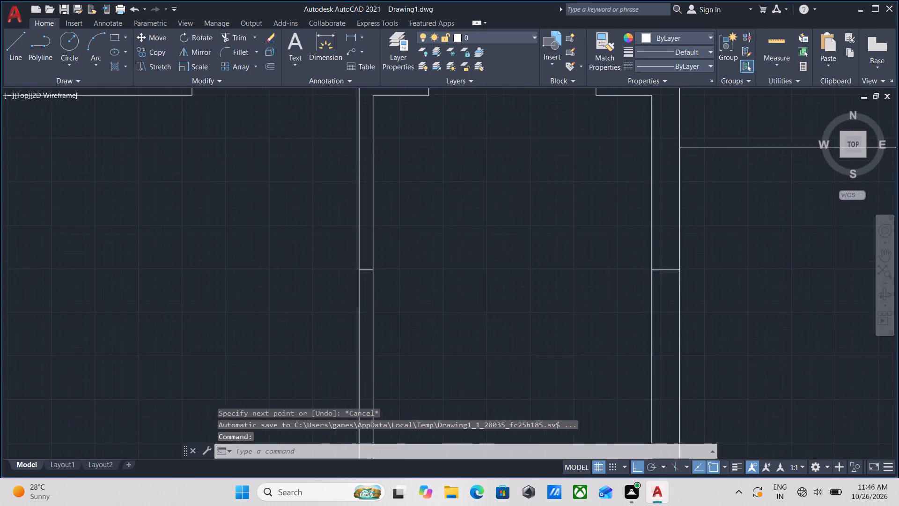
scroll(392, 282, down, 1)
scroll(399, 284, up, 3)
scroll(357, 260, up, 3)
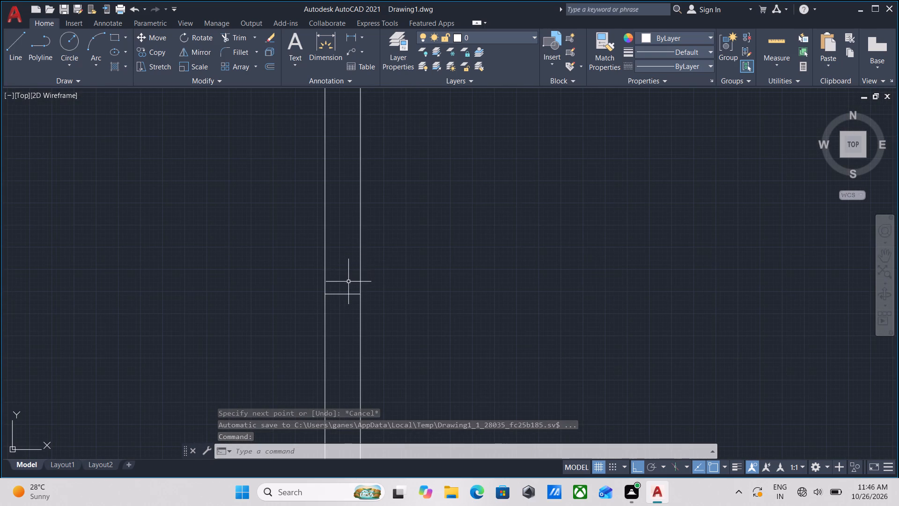
Offset the midpoint line in the northeast small room's west partition 2' to the north and 2' to the south as jamb lines.
scroll(347, 286, up, 2)
click(364, 343)
click(321, 277)
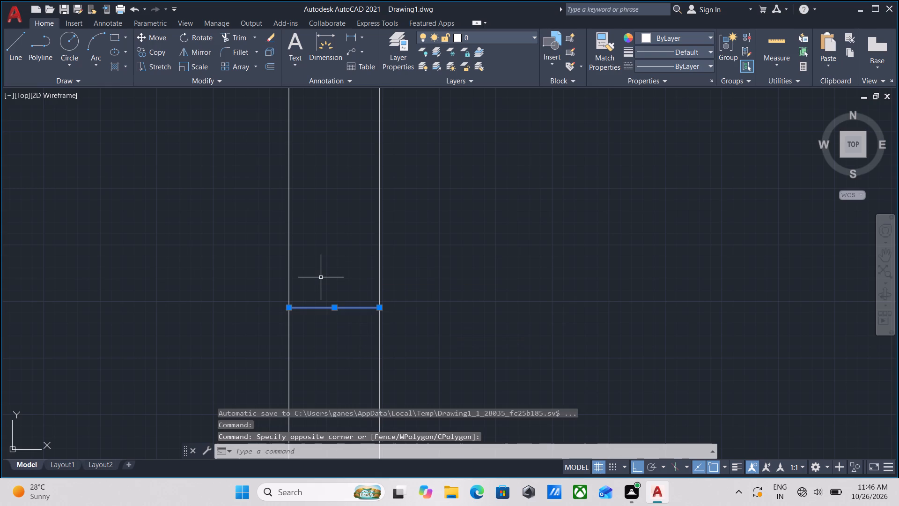
key(o)
key(Return)
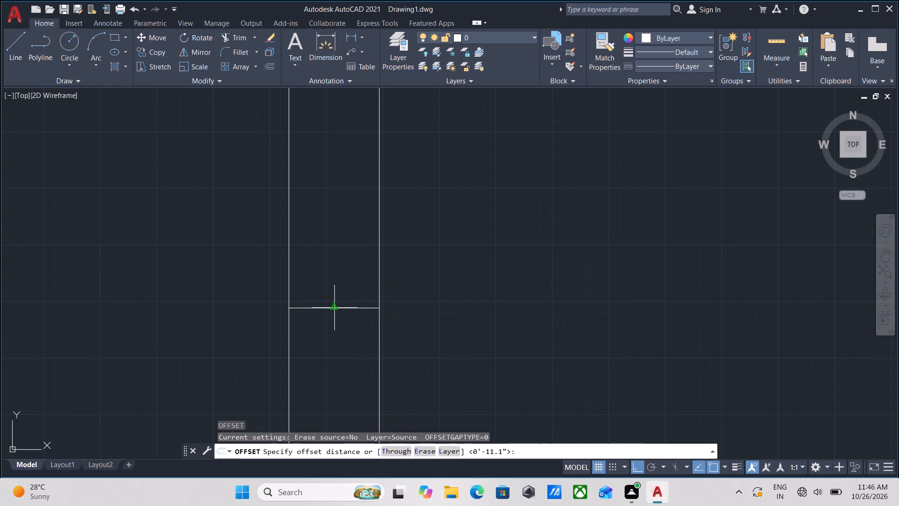
click(334, 307)
click(335, 265)
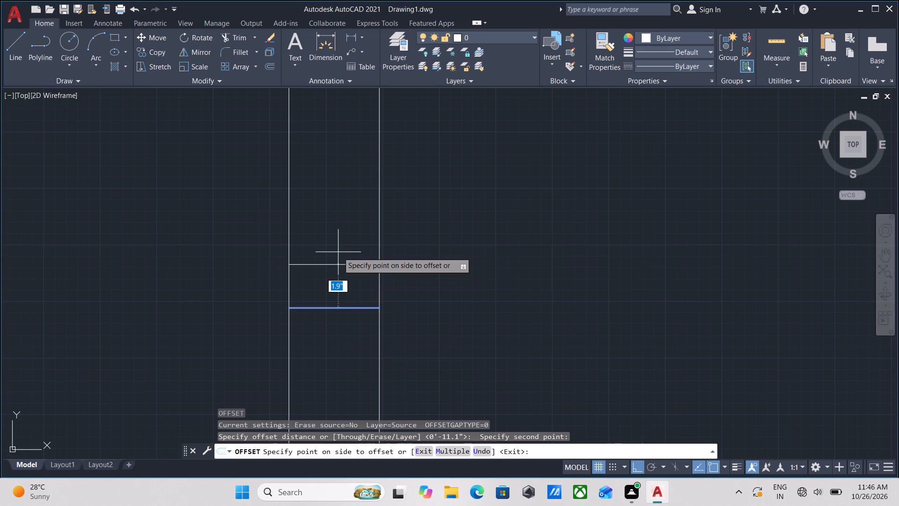
text(2')
key(Return)
scroll(338, 252, down, 3)
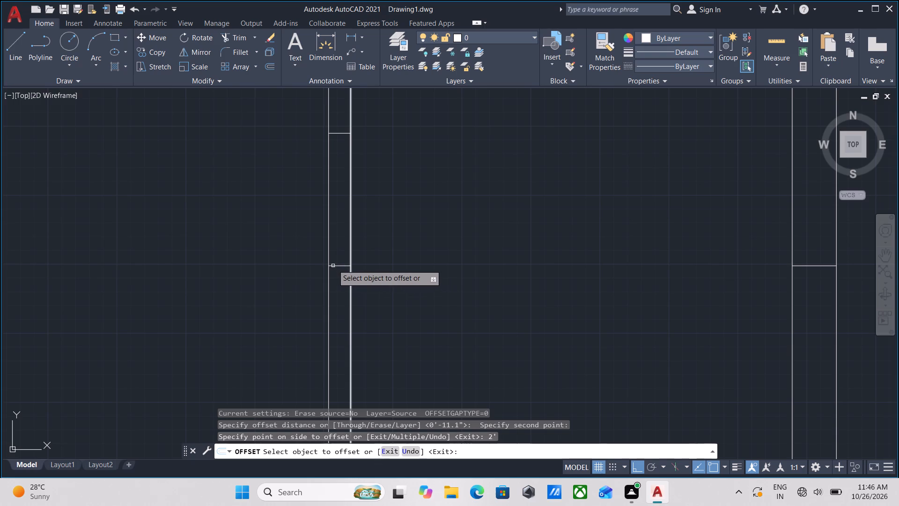
click(345, 265)
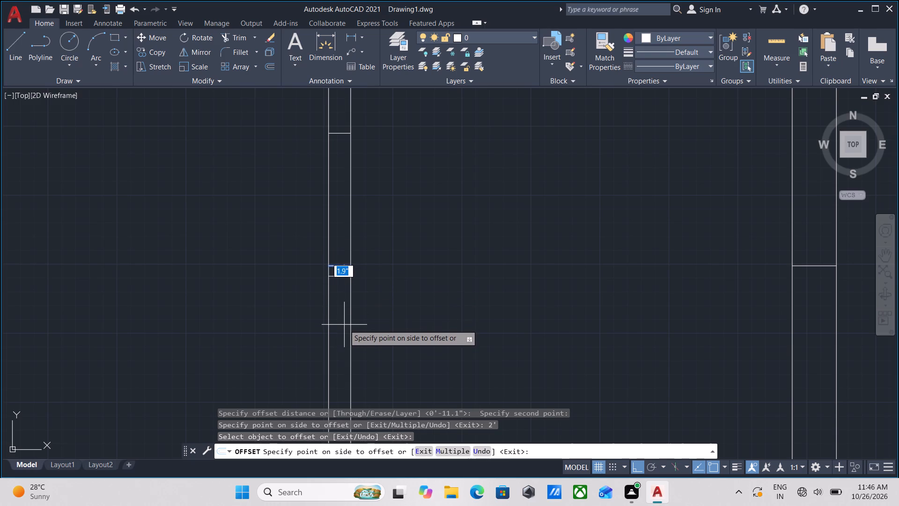
text(2')
key(Return)
scroll(378, 288, down, 1)
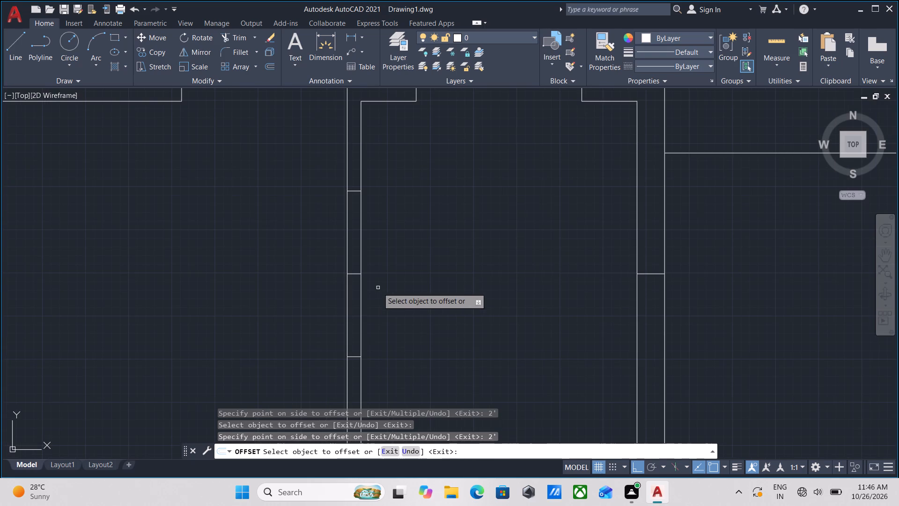
key(Escape)
Trim both west partition lines between the two jamb lines and remove the leftover midpoint line to clear the opening.
text(tr)
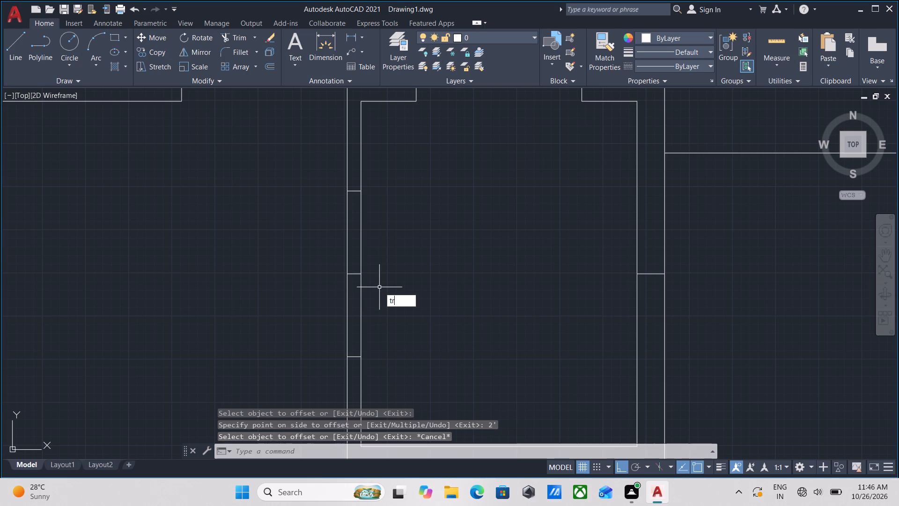
key(Return)
scroll(380, 253, down, 1)
click(380, 253)
click(325, 243)
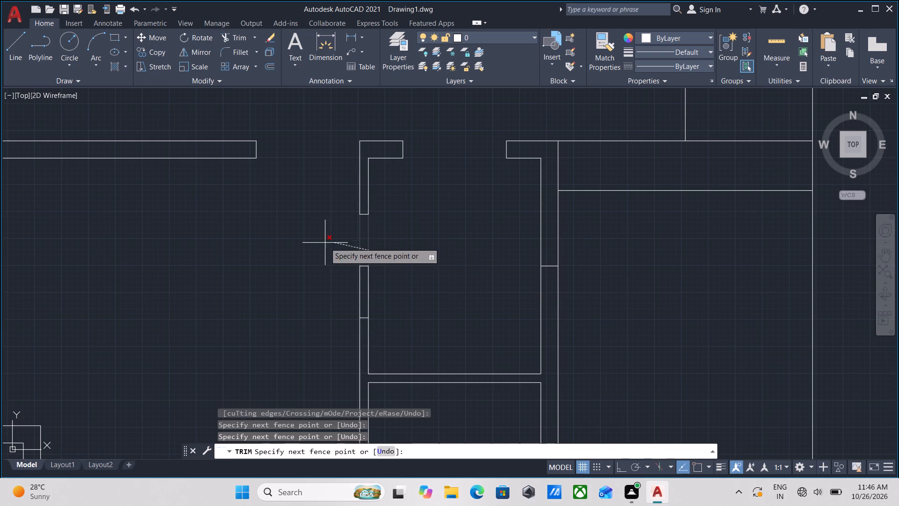
click(392, 277)
click(318, 285)
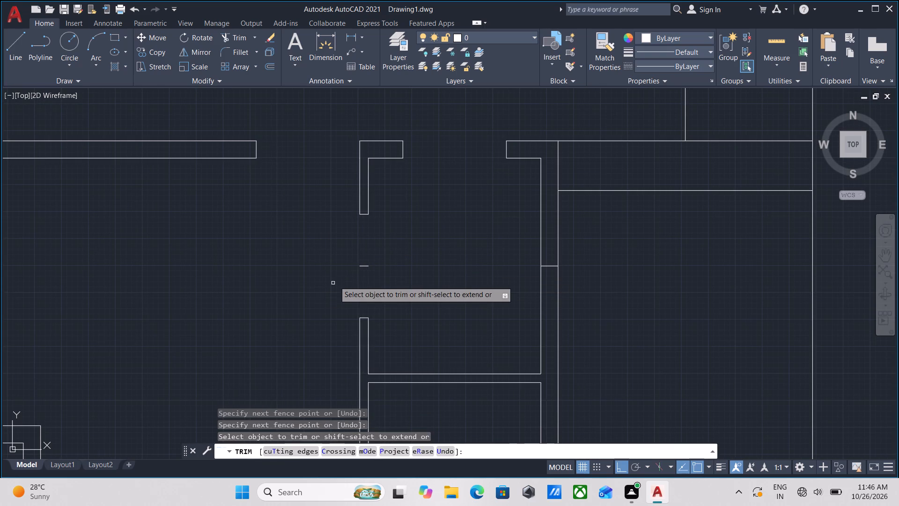
click(376, 280)
click(354, 252)
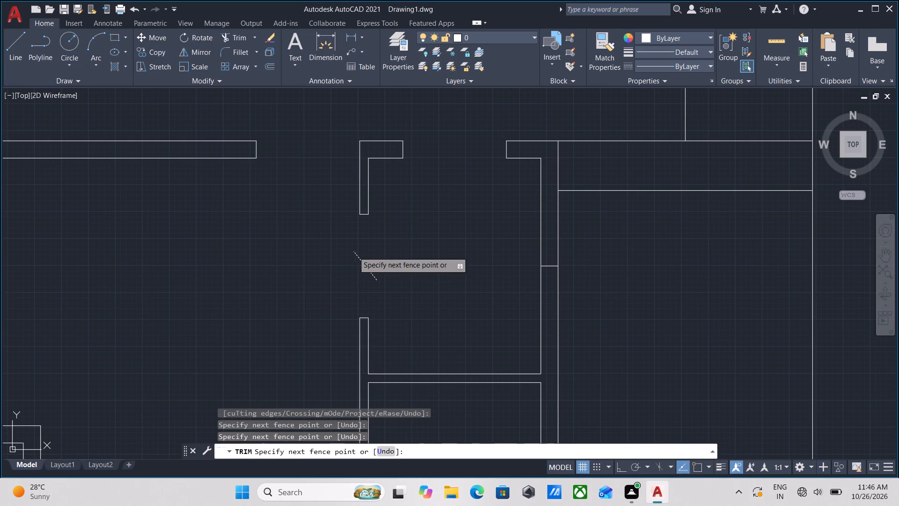
key(grave)
key(Escape)
Offset the east wall's midpoint line 1'5" north, and offset that new line 3' south to mark the opening's jambs.
scroll(465, 269, down, 1)
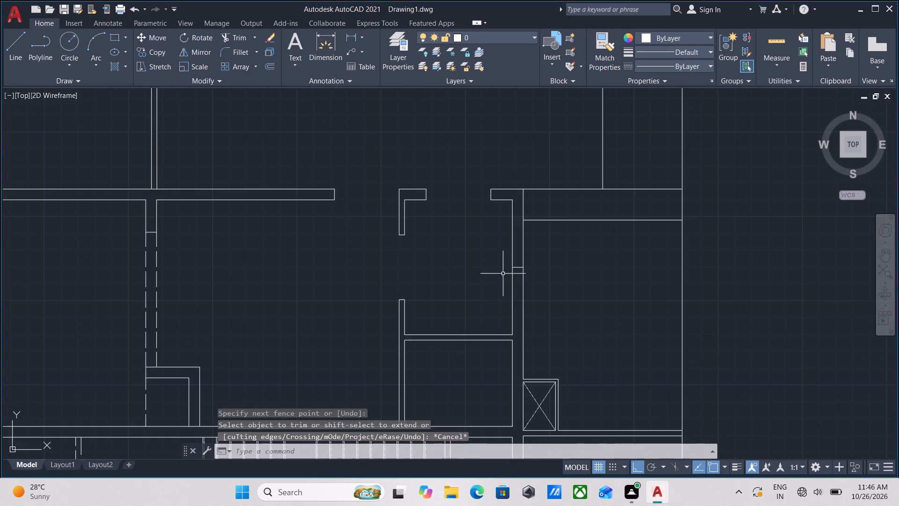
scroll(513, 275, up, 3)
click(538, 275)
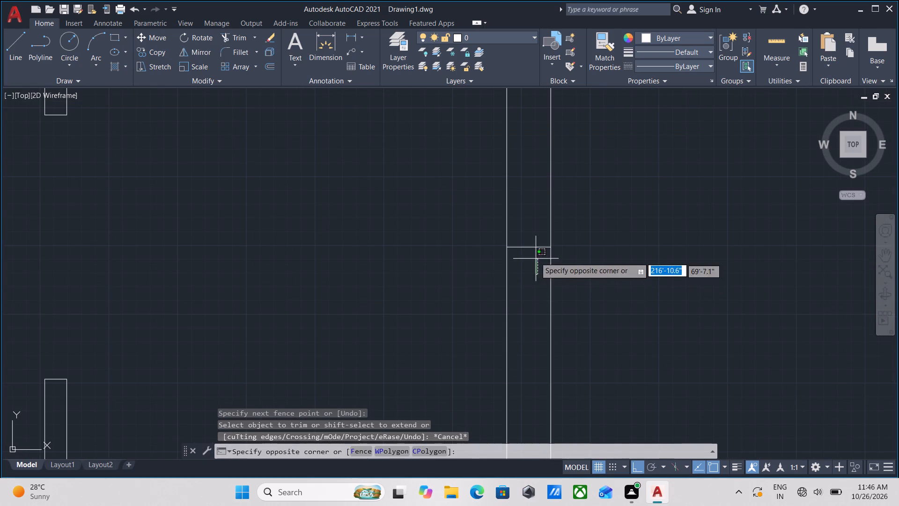
click(532, 239)
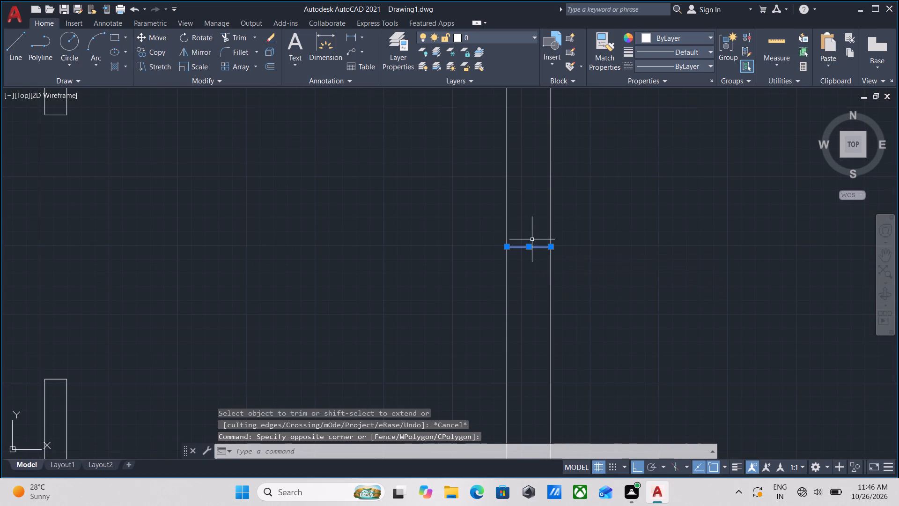
key(o)
key(Return)
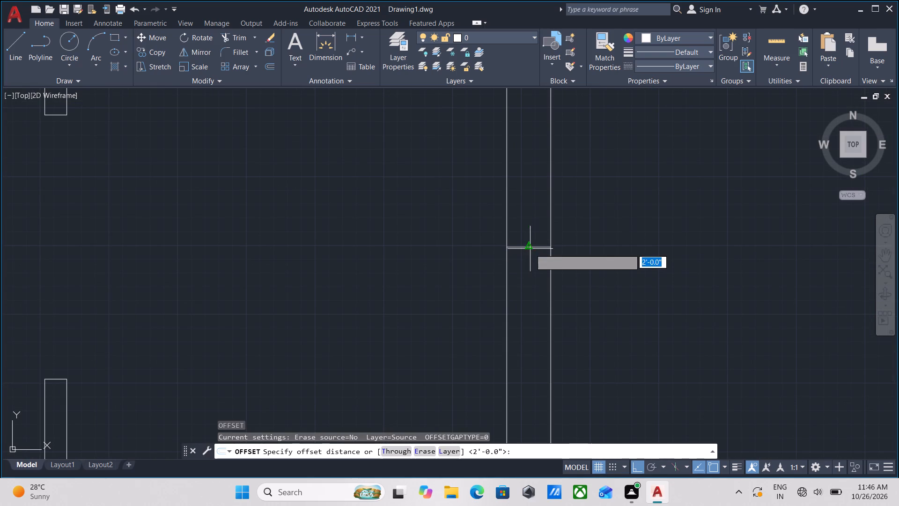
click(530, 247)
click(527, 185)
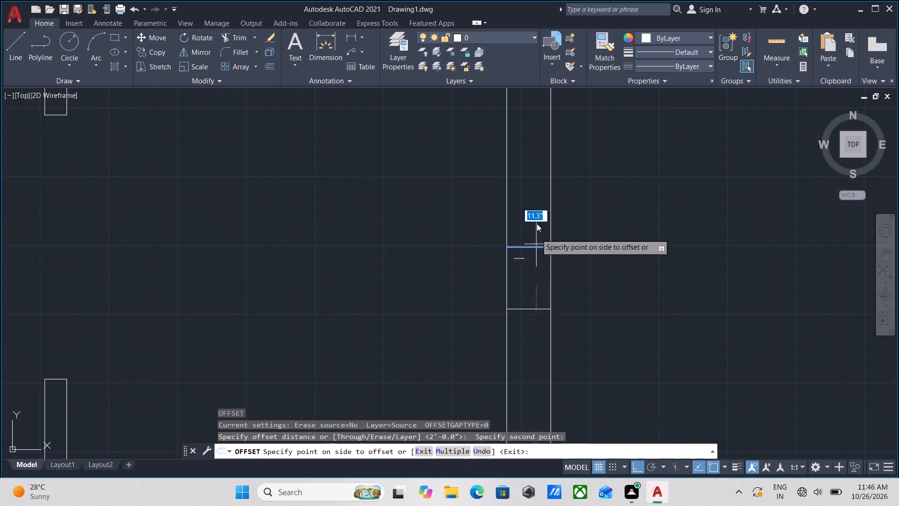
text(1'5)
key(shift+quotedbl)
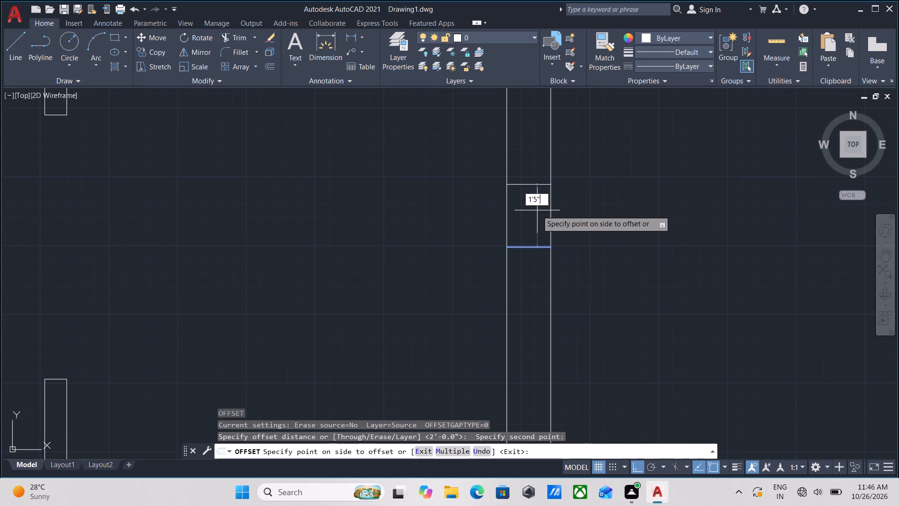
key(Return)
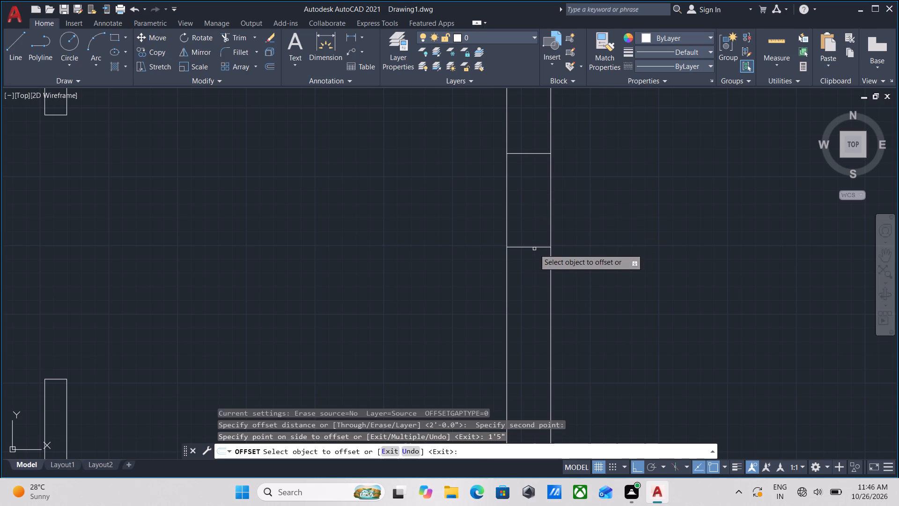
click(534, 153)
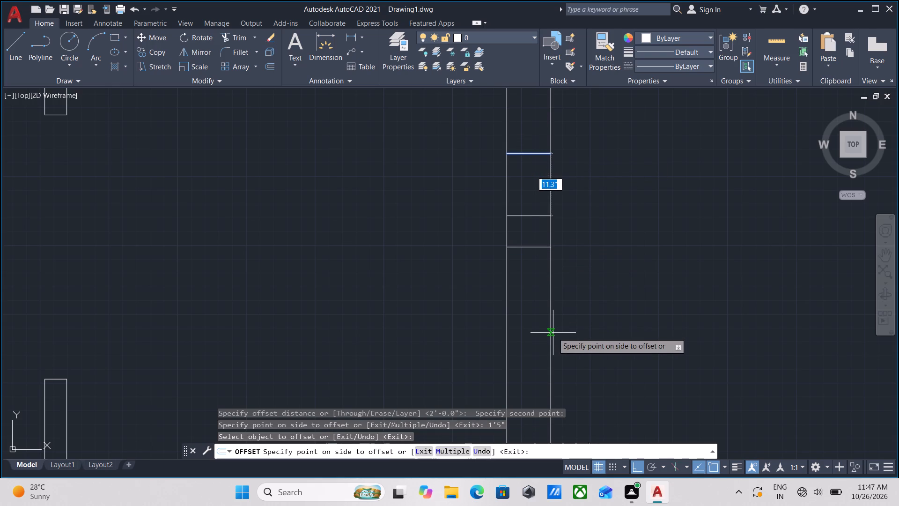
key(3)
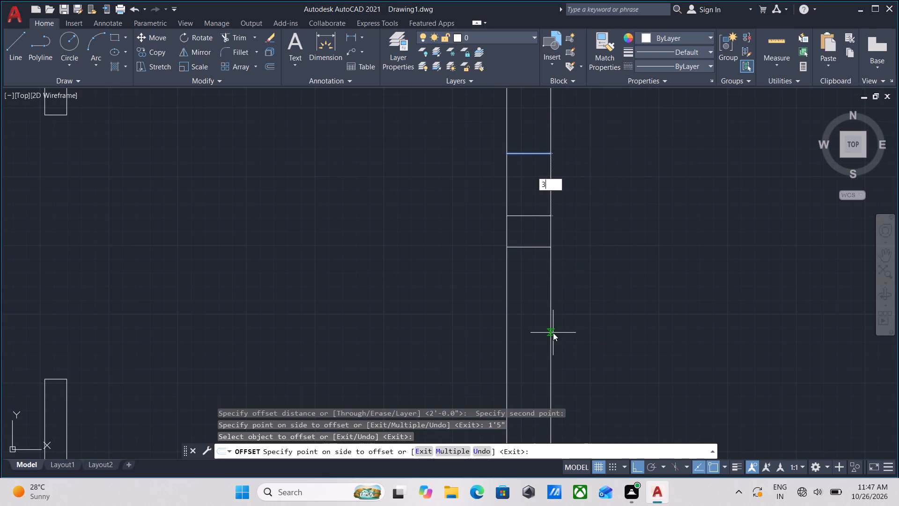
key(apostrophe)
key(Return)
key(Escape)
Trim both east wall lines between the two jamb lines and remove the leftover midpoint line to clear the 3' opening.
scroll(567, 314, down, 1)
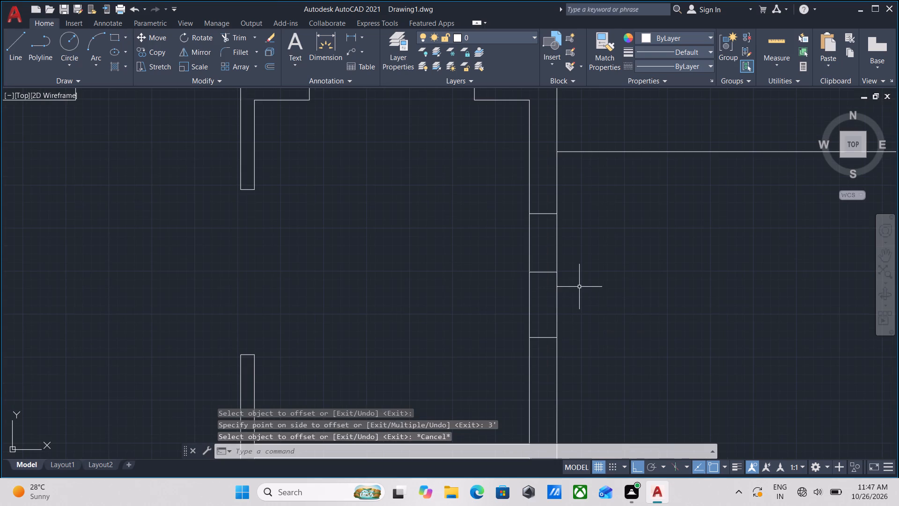
text(tr)
key(Return)
click(580, 286)
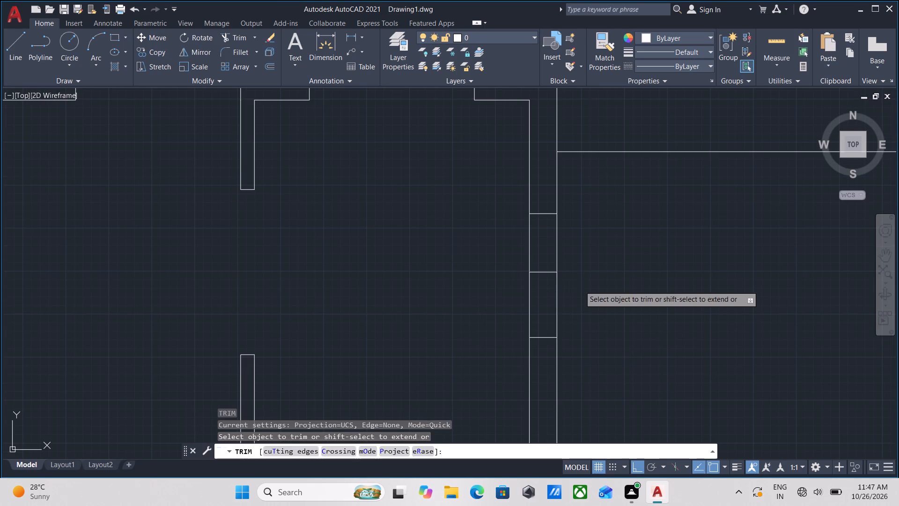
click(478, 290)
click(577, 248)
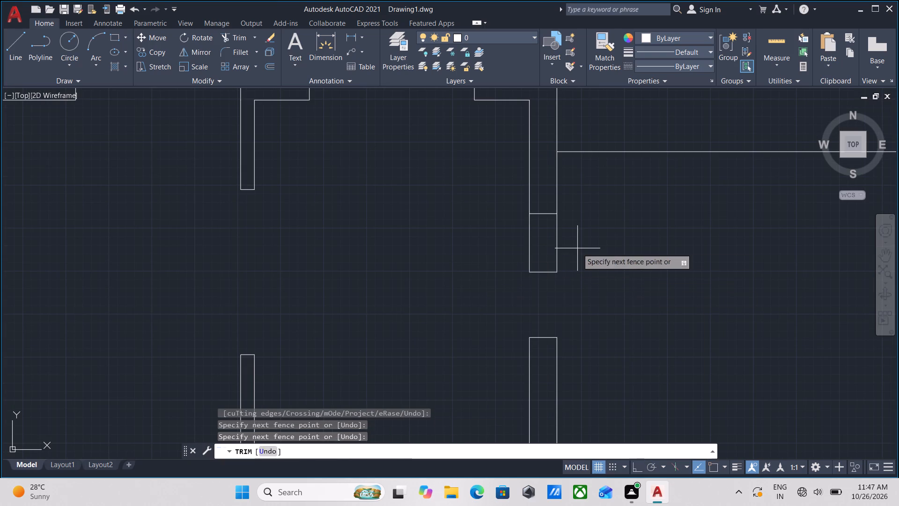
click(506, 255)
click(532, 280)
click(542, 247)
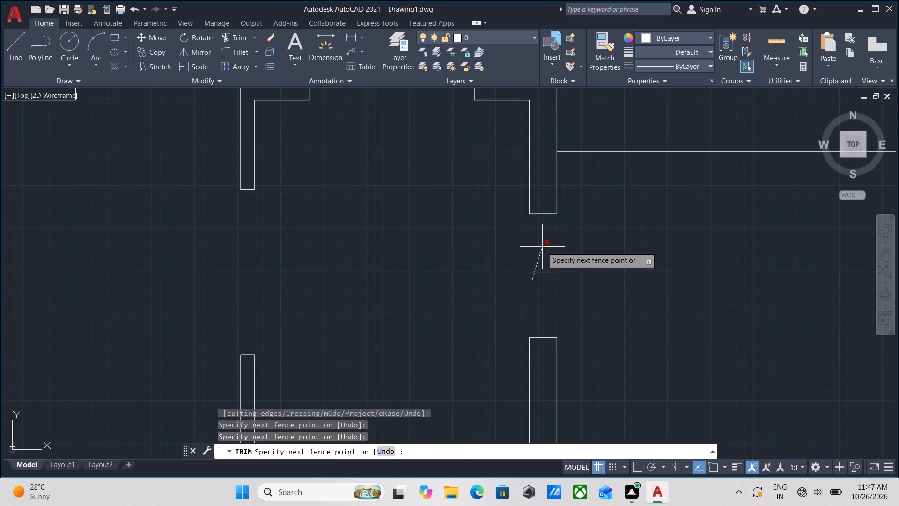
key(Escape)
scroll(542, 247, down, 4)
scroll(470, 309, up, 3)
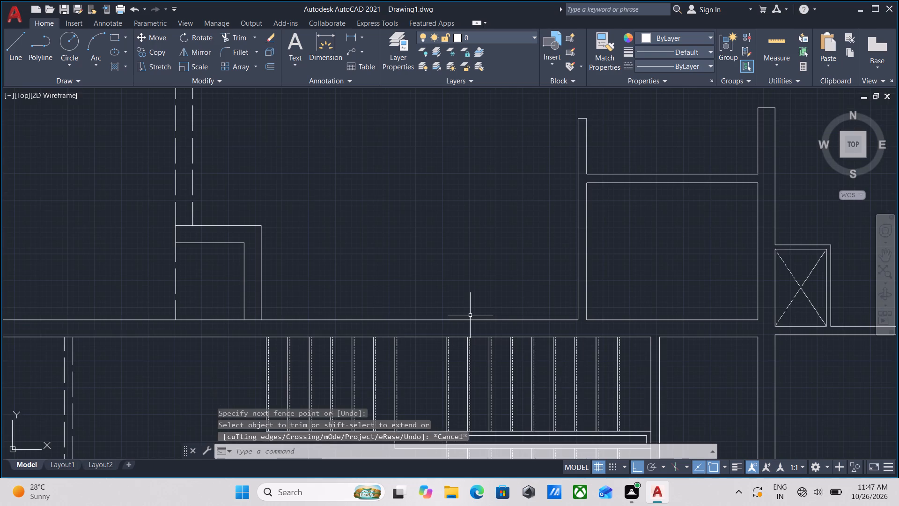
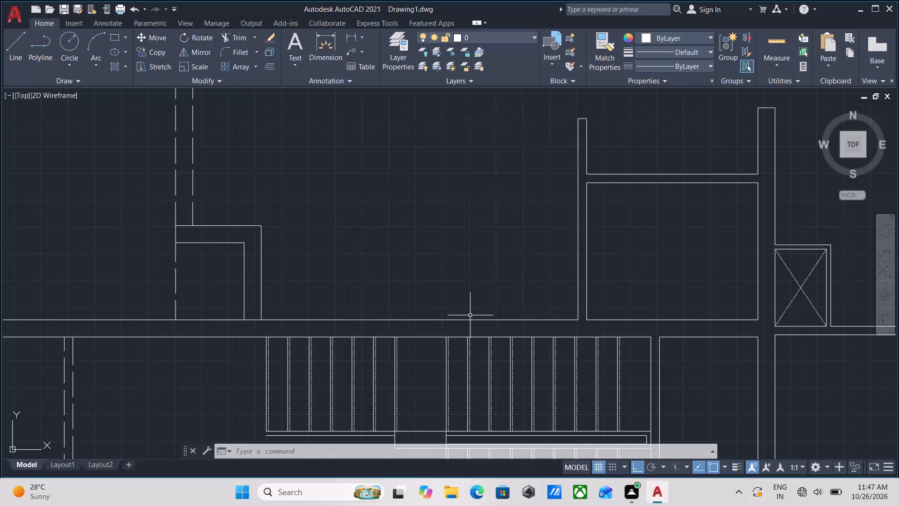
Draw a line across the west partition, level with the south face of the cross wall below the northeast small room.
scroll(584, 309, down, 1)
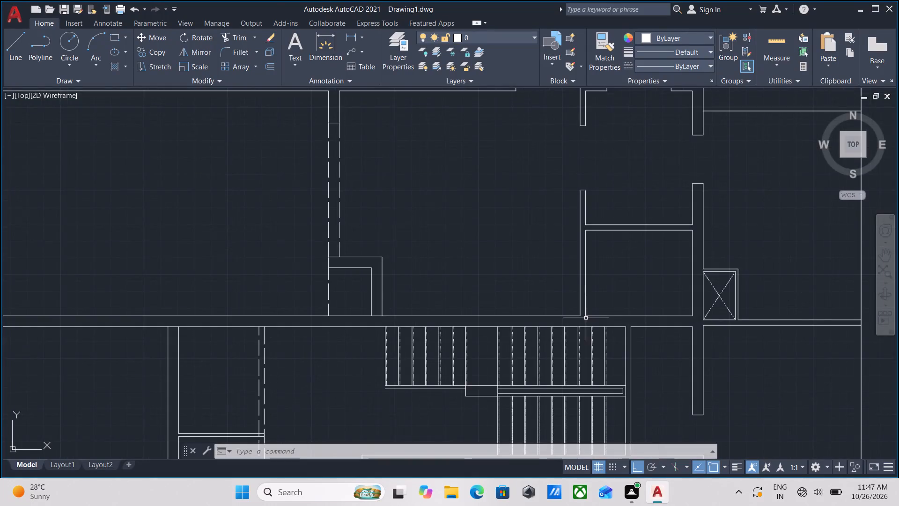
scroll(586, 318, up, 2)
scroll(596, 255, down, 2)
middle_drag(596, 255, 482, 325)
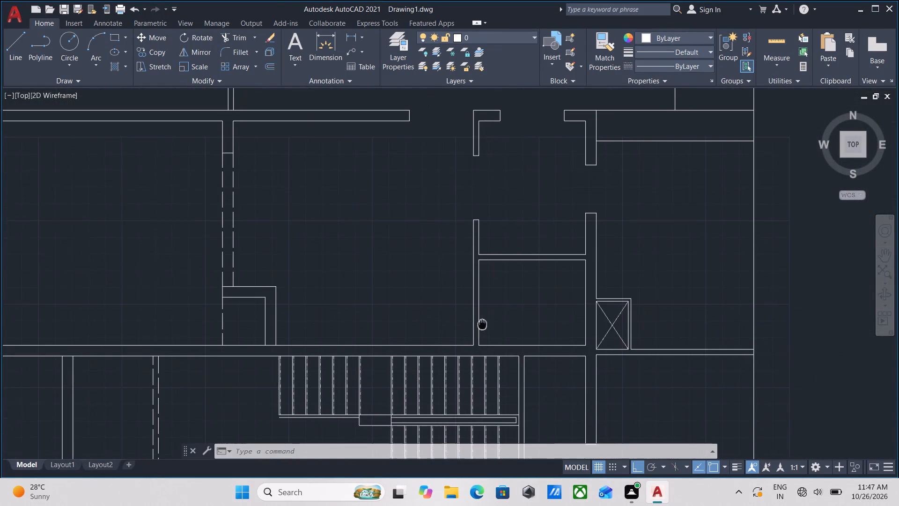
scroll(509, 306, up, 1)
scroll(509, 306, down, 2)
middle_drag(509, 306, 303, 371)
scroll(252, 360, up, 2)
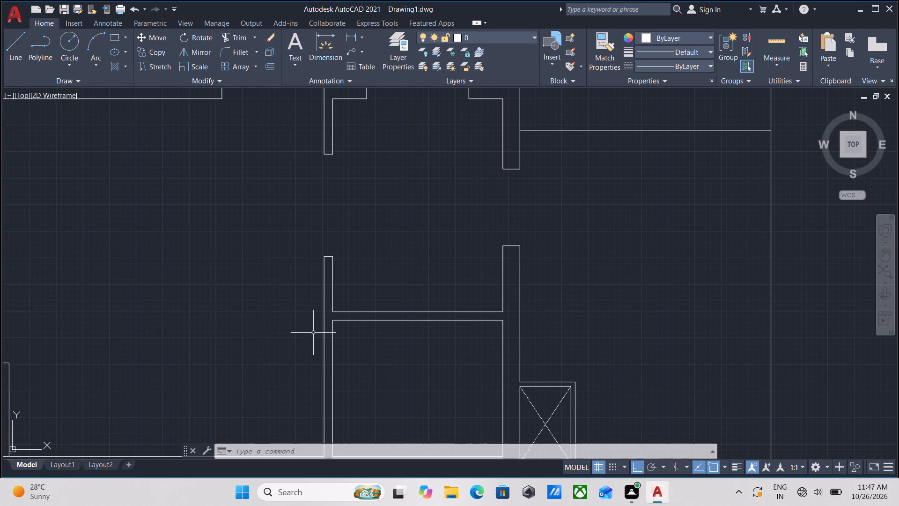
scroll(316, 332, up, 1)
key(l)
key(Return)
scroll(369, 321, up, 1)
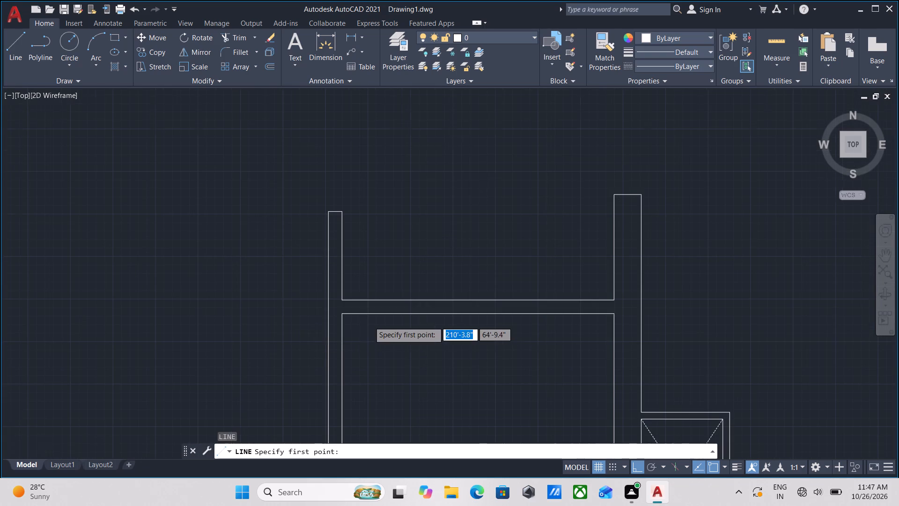
scroll(369, 321, up, 1)
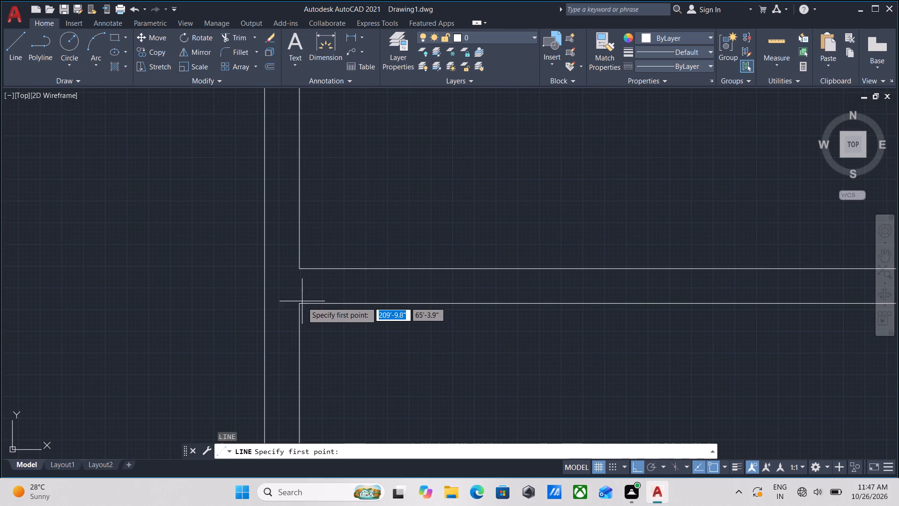
click(302, 302)
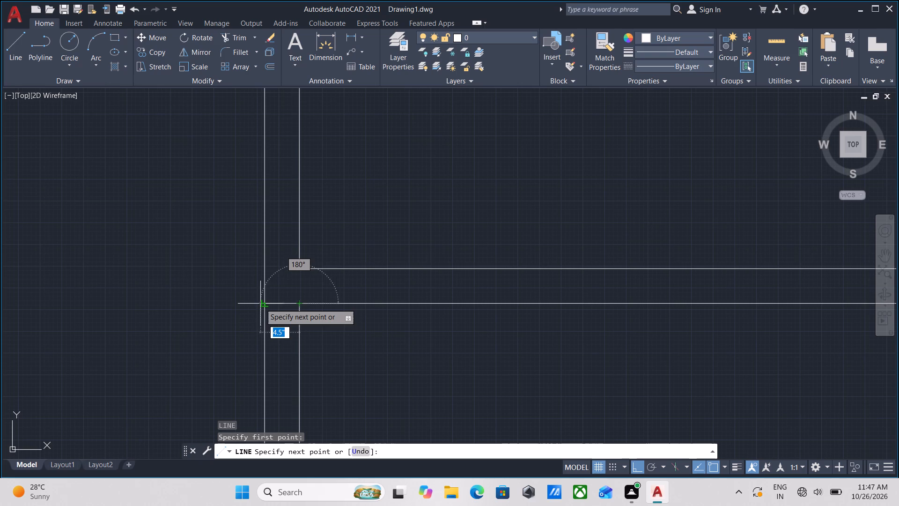
click(267, 305)
key(Escape)
Offset the new line across the west partition 2'6" to the south as the opening's other jamb.
scroll(274, 308, up, 3)
click(297, 320)
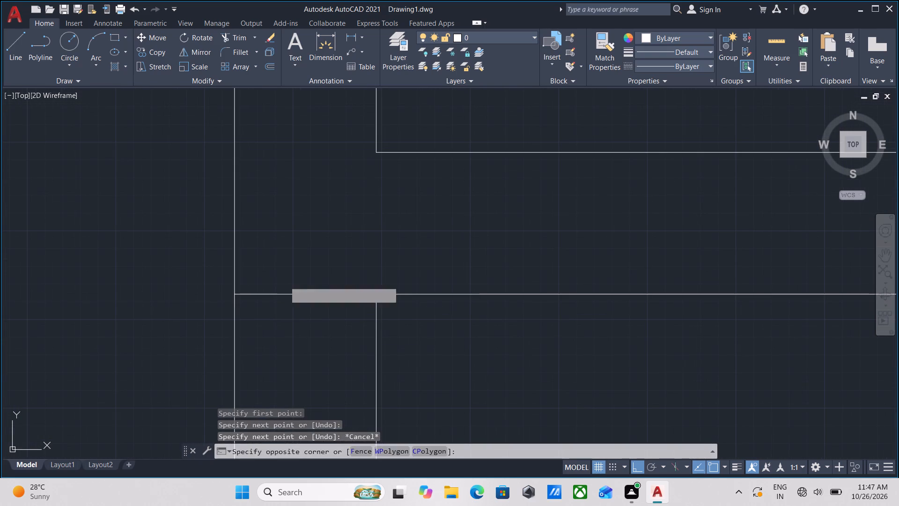
click(280, 273)
key(o)
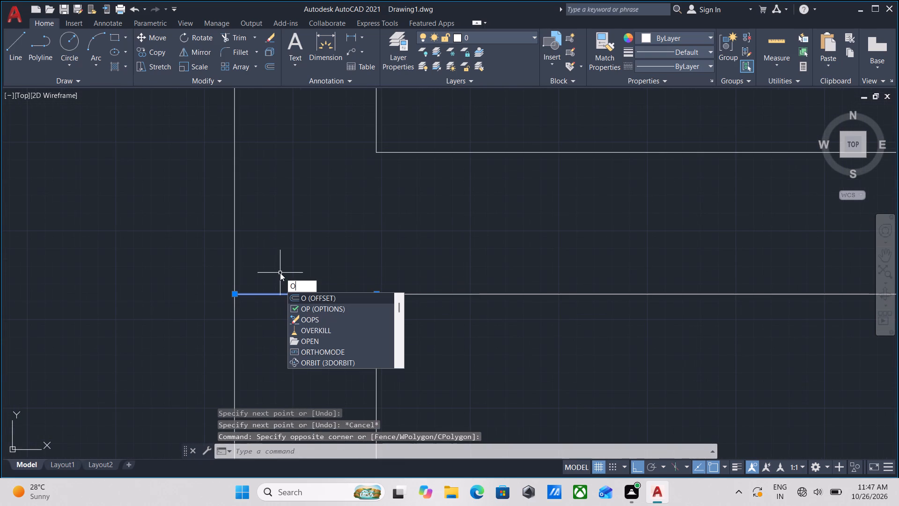
key(Return)
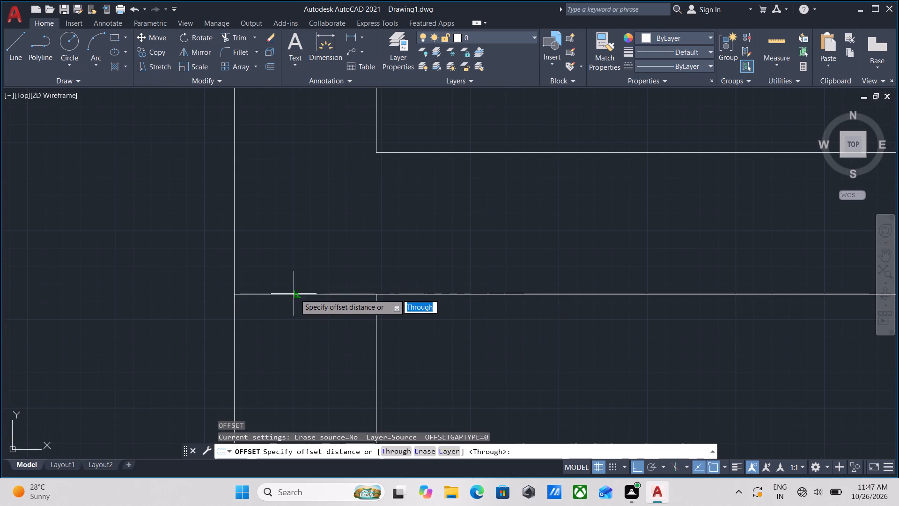
click(308, 296)
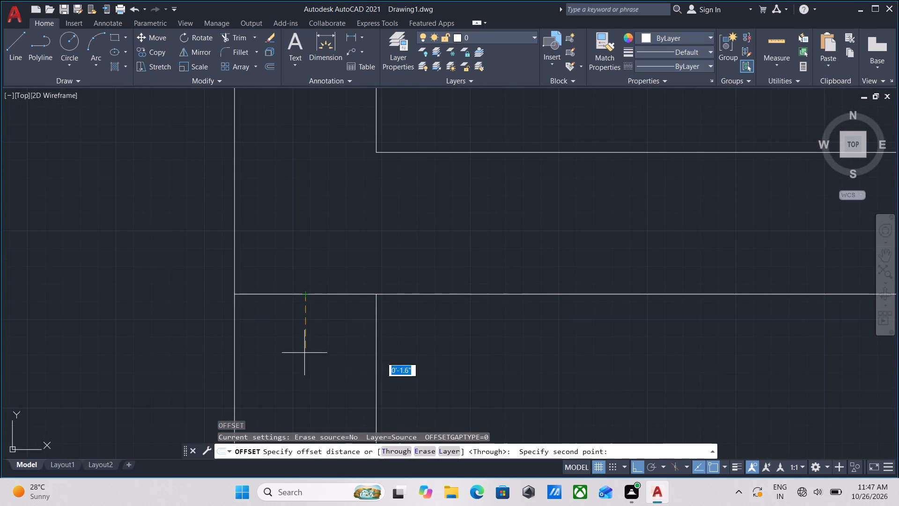
middle_drag(307, 356, 369, 153)
click(378, 254)
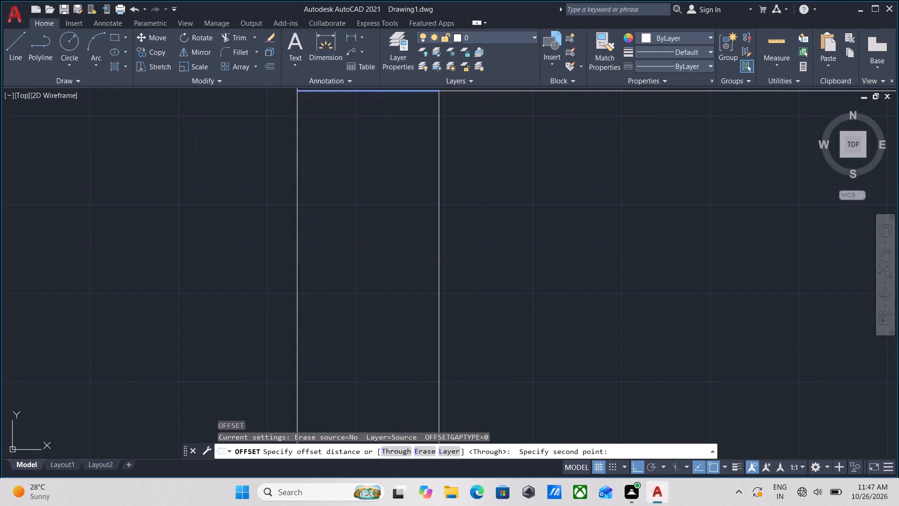
scroll(375, 172, down, 2)
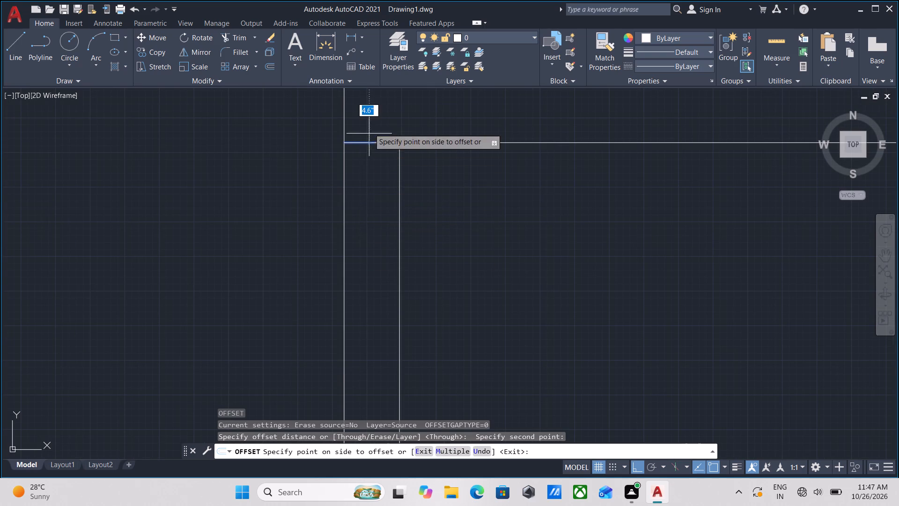
text(2')
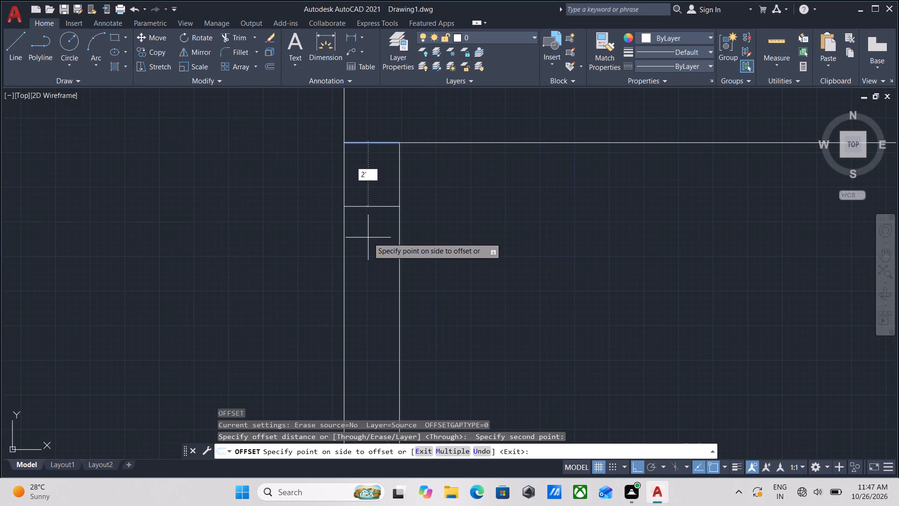
key(6)
key(shift+quotedbl)
key(Return)
key(Escape)
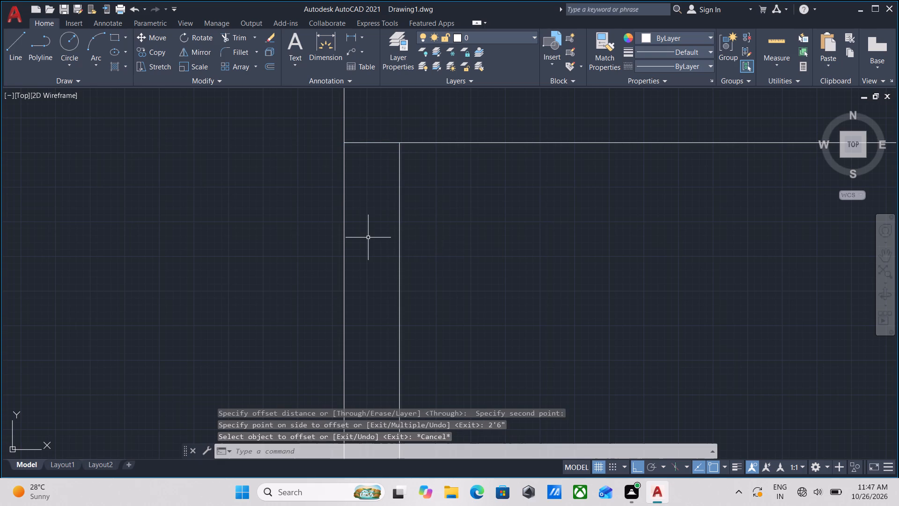
Trim both west partition lines between the two jamb lines to clear the 2'6" opening south of the cross wall.
scroll(368, 238, down, 4)
scroll(421, 255, up, 1)
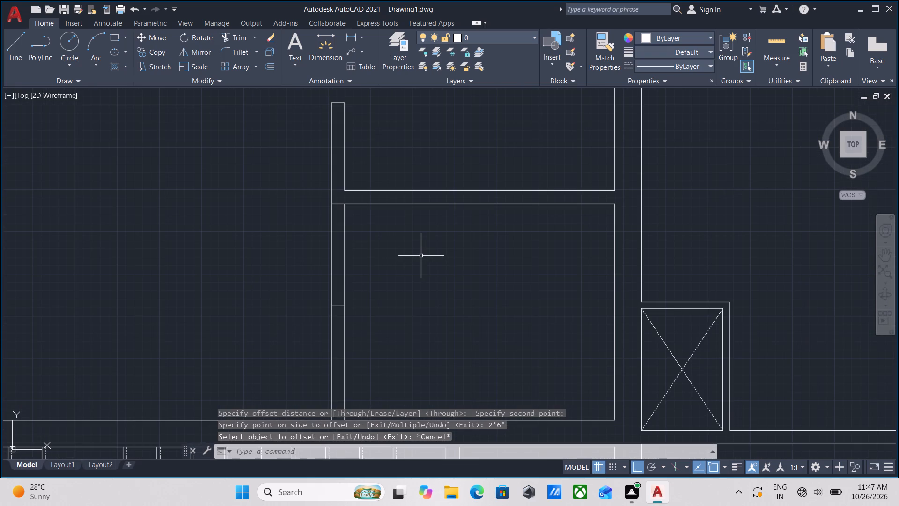
text(tr)
key(Return)
click(374, 256)
click(277, 268)
key(Escape)
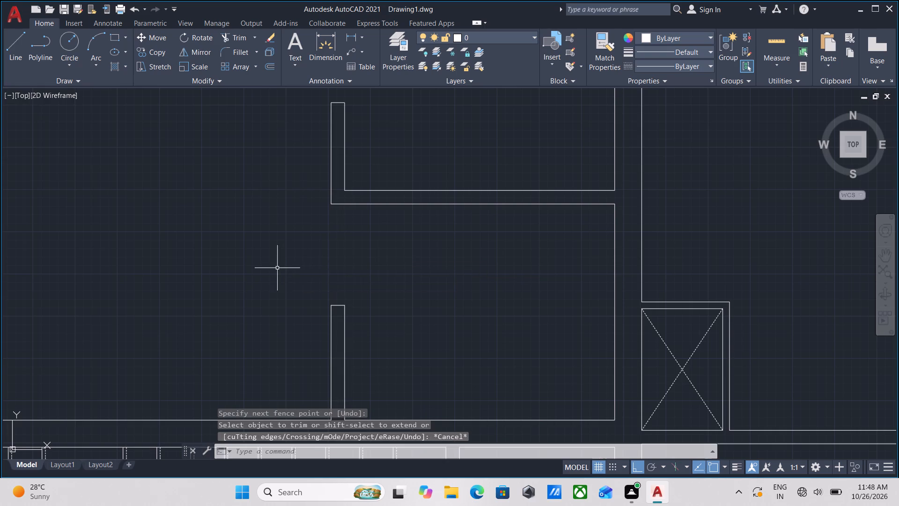
Trim the north line of the wall above the stairs between the two faces of the L-shaped wall at its foot.
scroll(344, 248, down, 2)
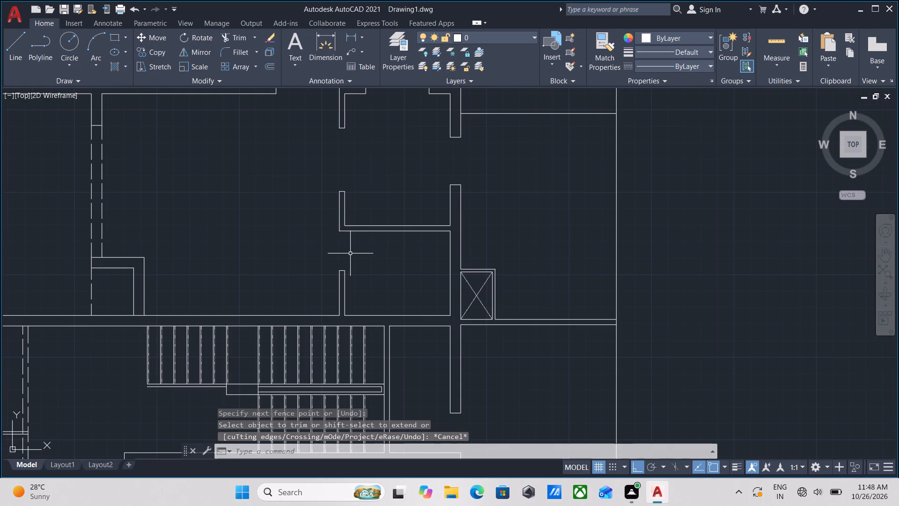
scroll(368, 266, down, 1)
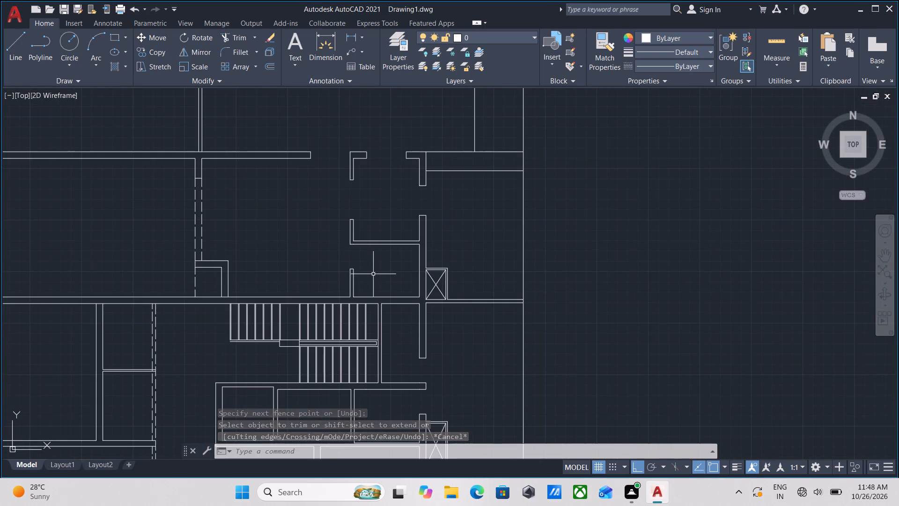
scroll(373, 274, up, 1)
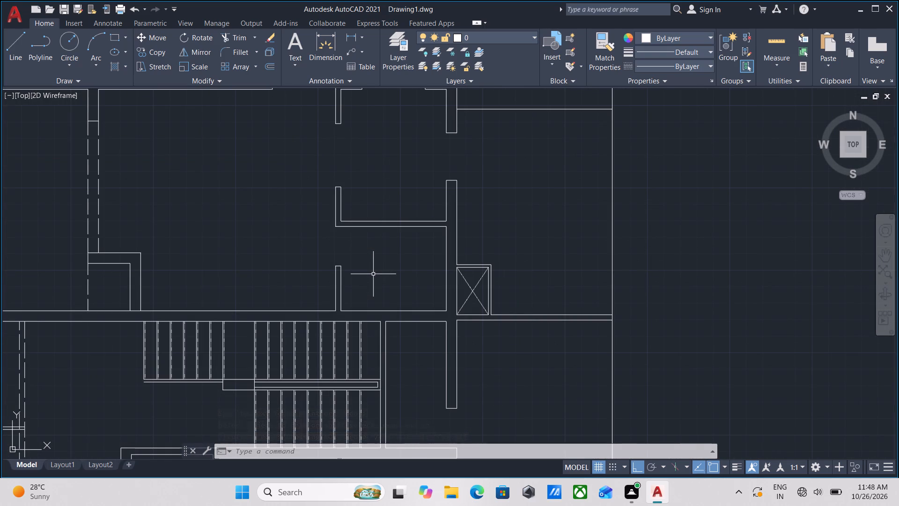
middle_drag(374, 274, 415, 294)
scroll(217, 330, up, 1)
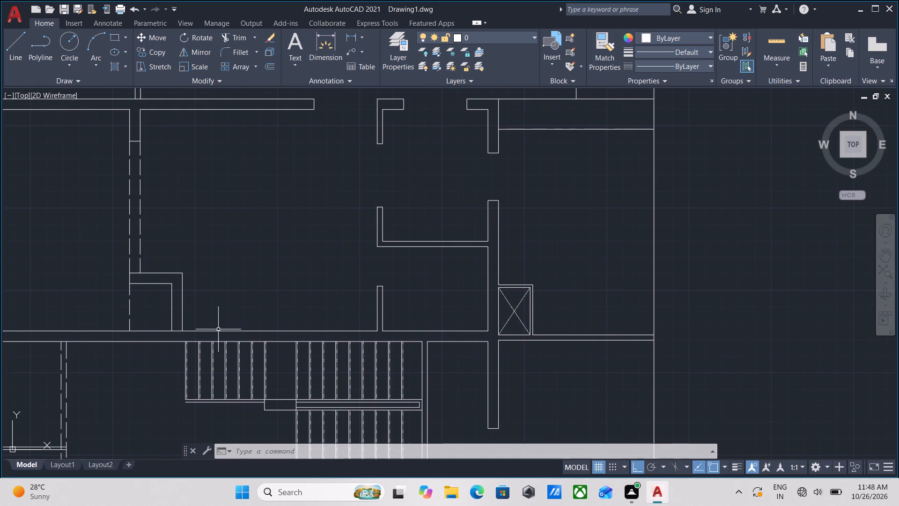
scroll(217, 330, up, 3)
middle_drag(150, 338, 229, 357)
text(tr)
key(Return)
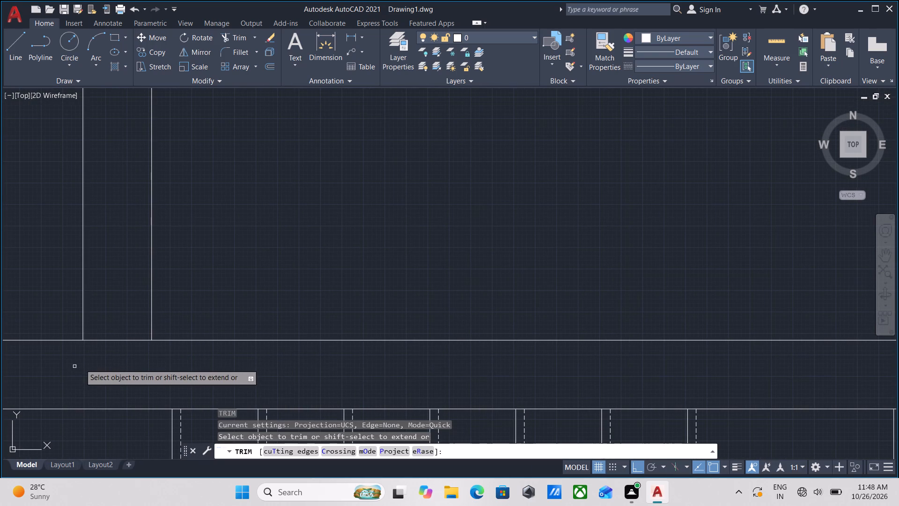
scroll(81, 363, down, 1)
click(81, 363)
click(96, 327)
scroll(147, 283, down, 2)
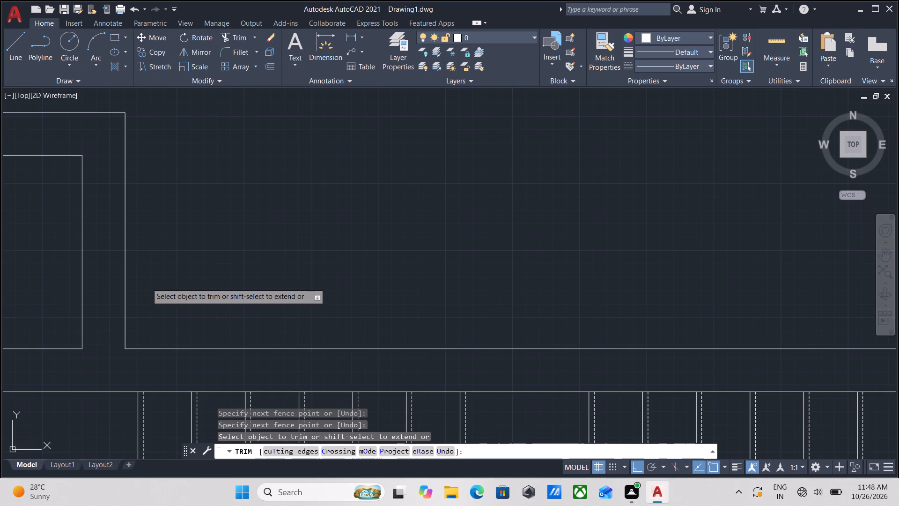
scroll(147, 283, down, 1)
middle_drag(147, 283, 174, 349)
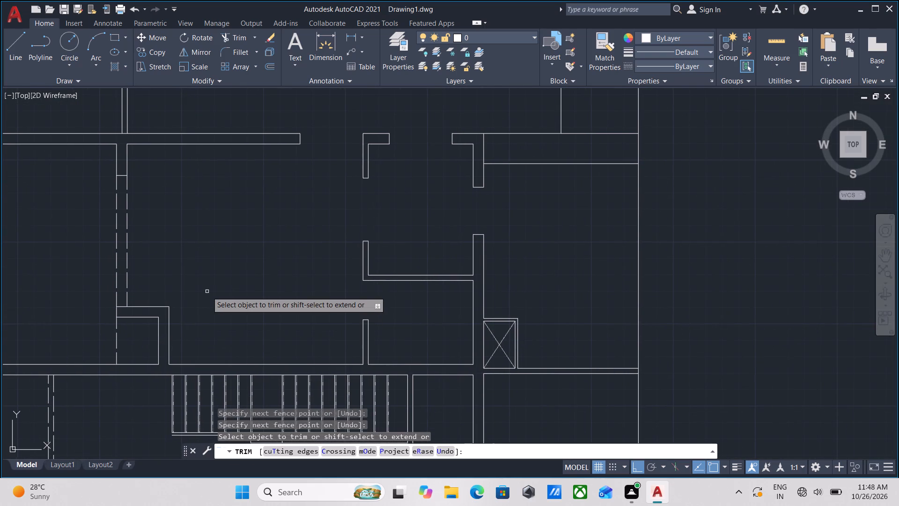
key(Escape)
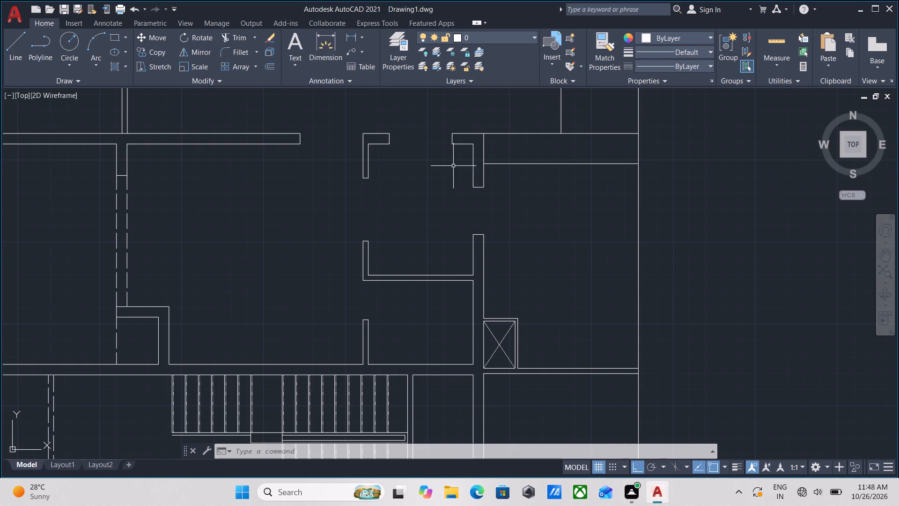
Review the northern rooms and the overall floor plan for walls that still need openings.
scroll(398, 270, down, 1)
scroll(403, 314, up, 1)
scroll(403, 314, down, 1)
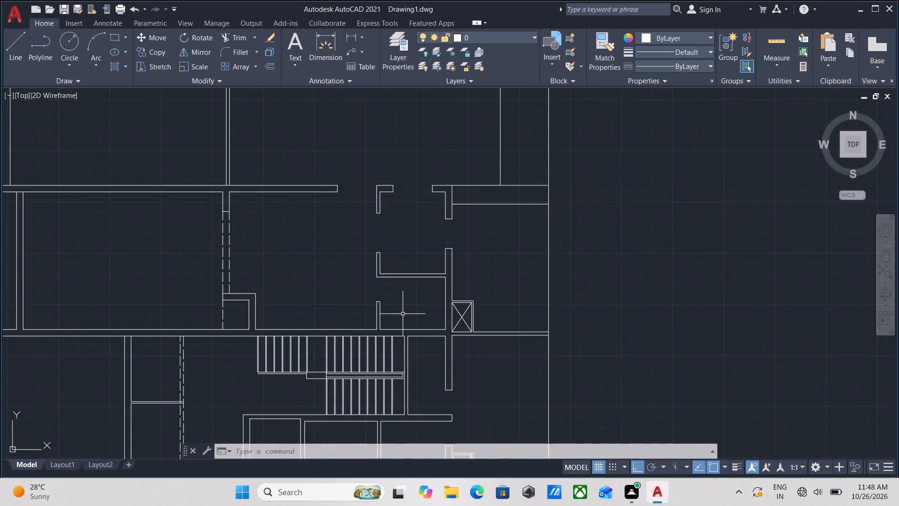
scroll(403, 314, down, 1)
middle_drag(403, 314, 468, 297)
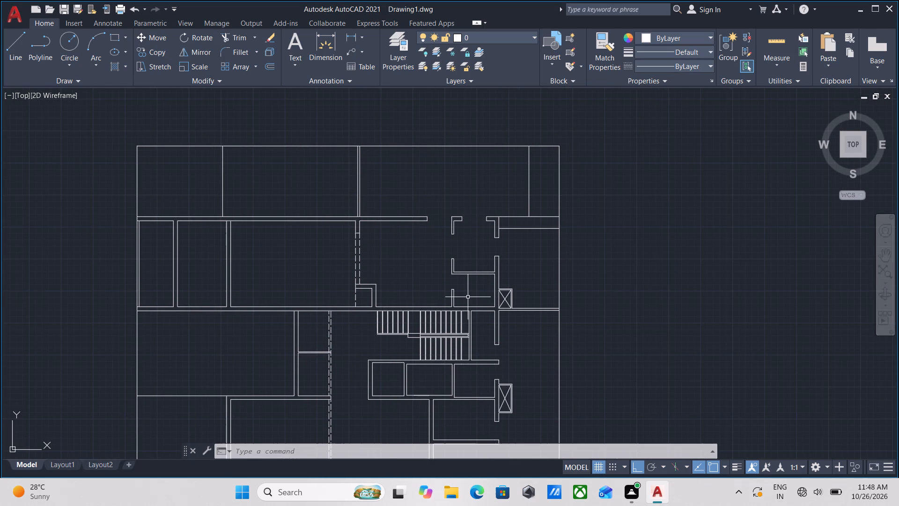
scroll(369, 152, down, 1)
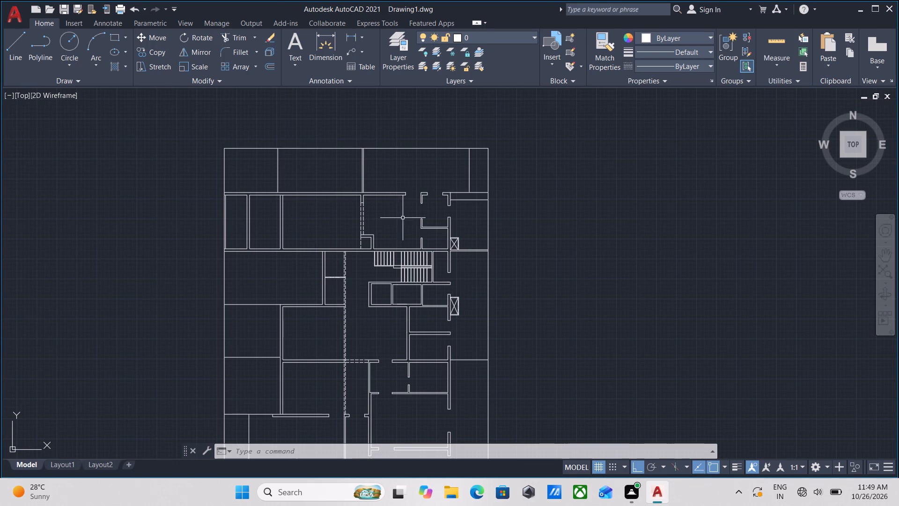
scroll(430, 248, up, 3)
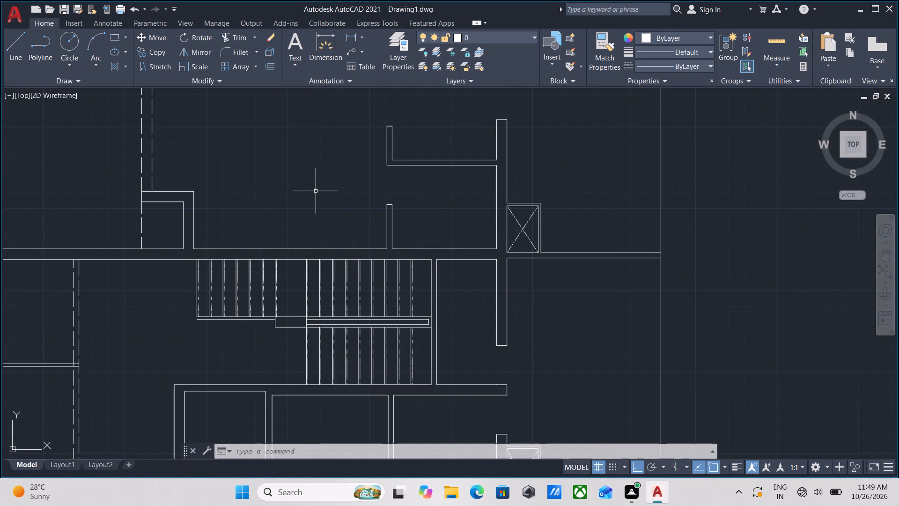
middle_drag(247, 176, 270, 203)
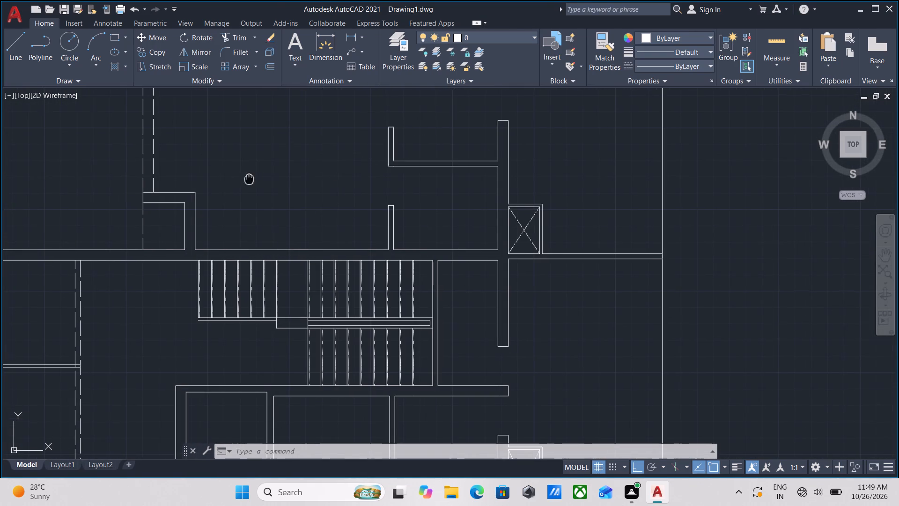
middle_drag(270, 203, 376, 314)
middle_drag(359, 260, 388, 294)
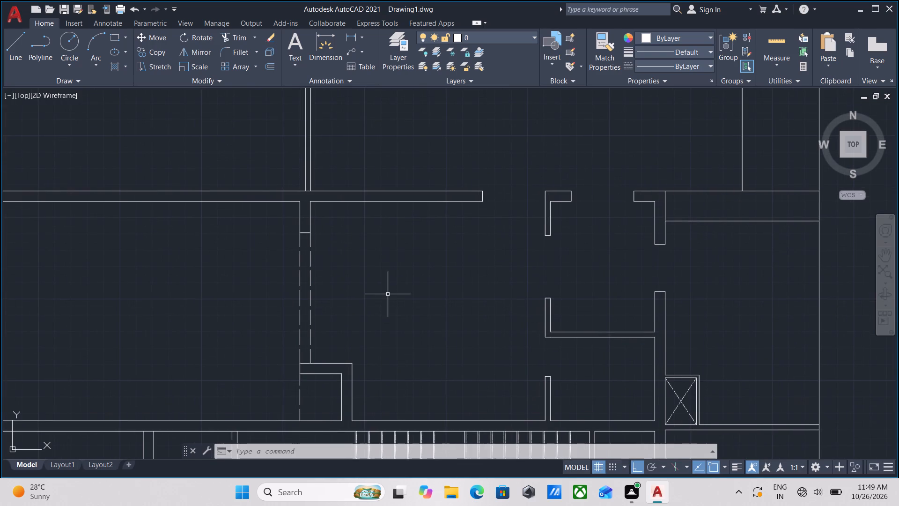
scroll(388, 294, down, 1)
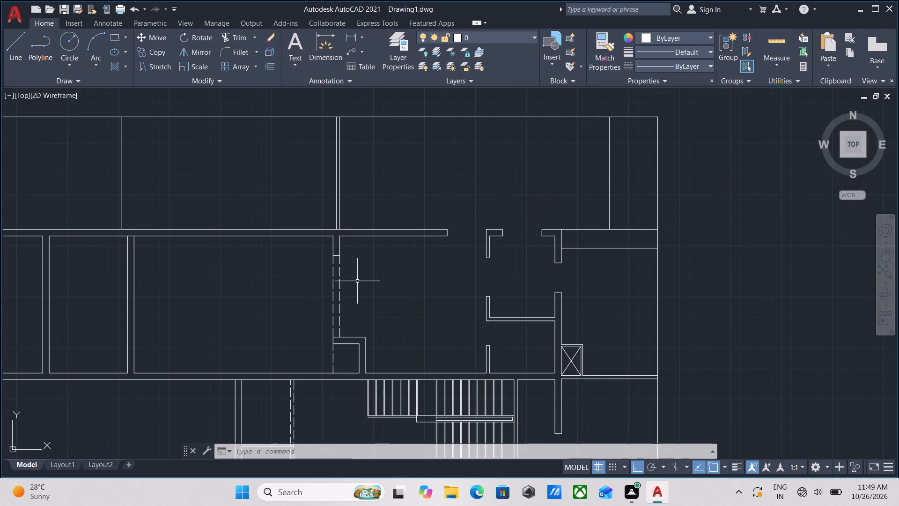
middle_drag(356, 281, 497, 297)
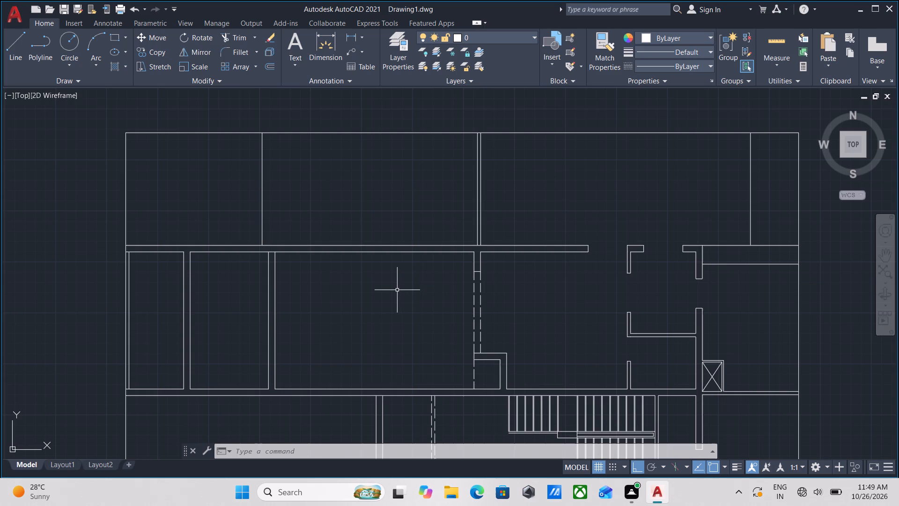
middle_drag(388, 296, 425, 302)
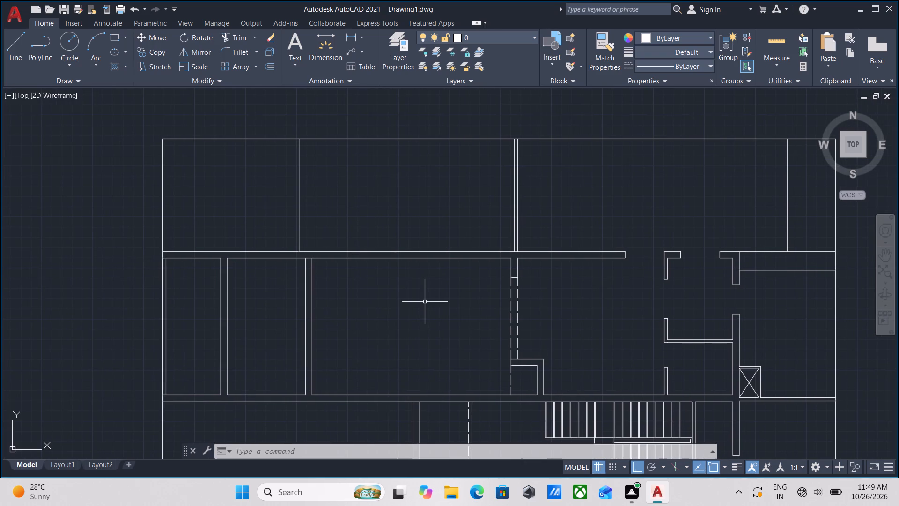
Trim the south line of the long horizontal wall where the central room's west partition meets it.
scroll(324, 265, up, 2)
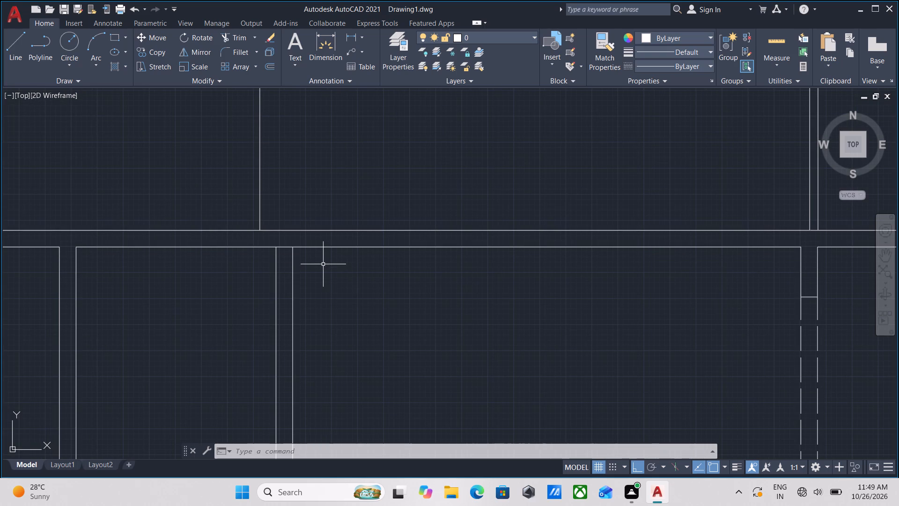
text(tr)
key(Return)
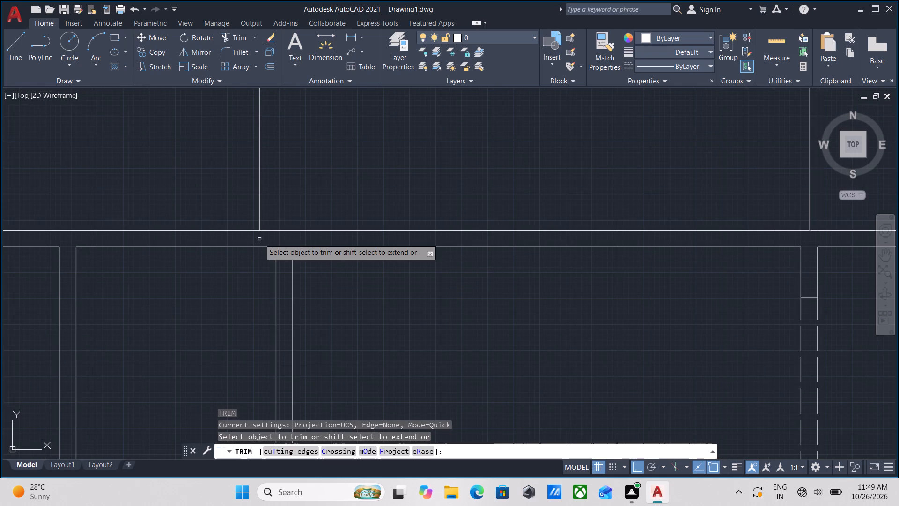
scroll(259, 239, up, 2)
click(314, 270)
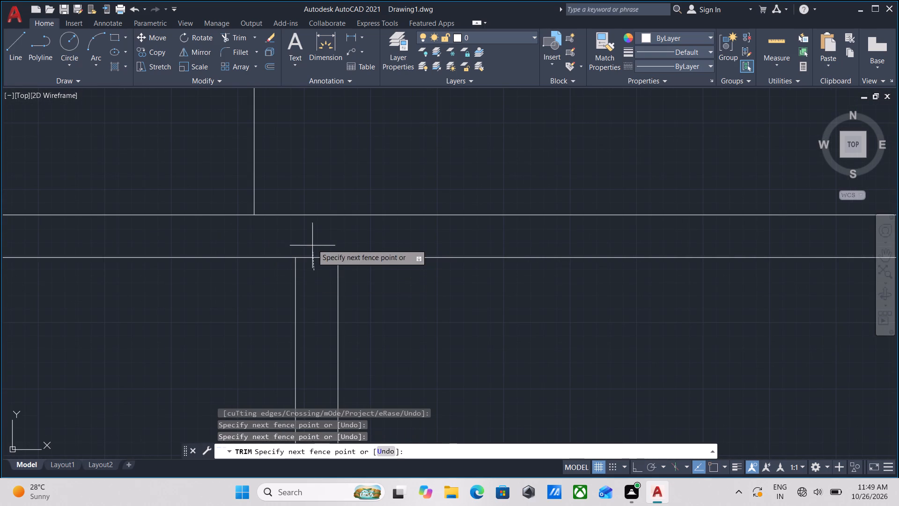
click(312, 240)
key(Escape)
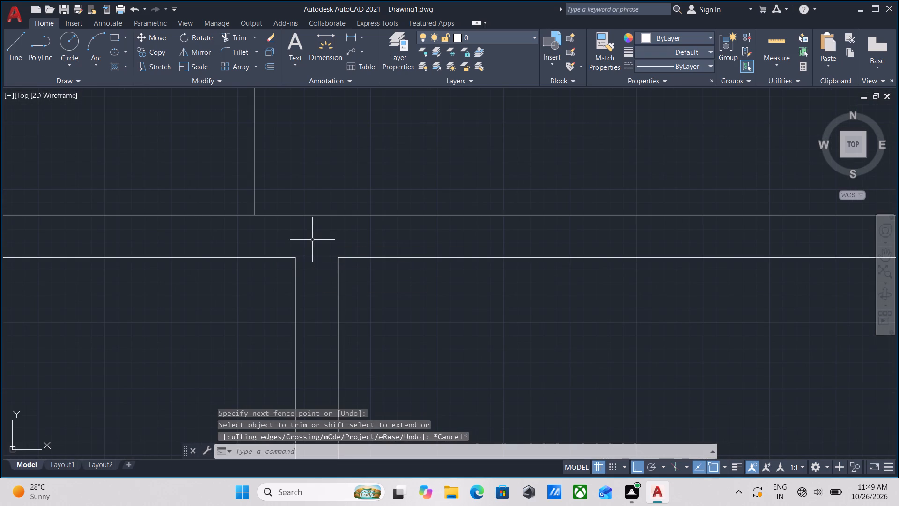
Draw a line across the central room's north wall, from the midpoint of its south face square to its north face.
key(l)
key(Return)
scroll(496, 313, down, 2)
middle_drag(498, 313, 301, 292)
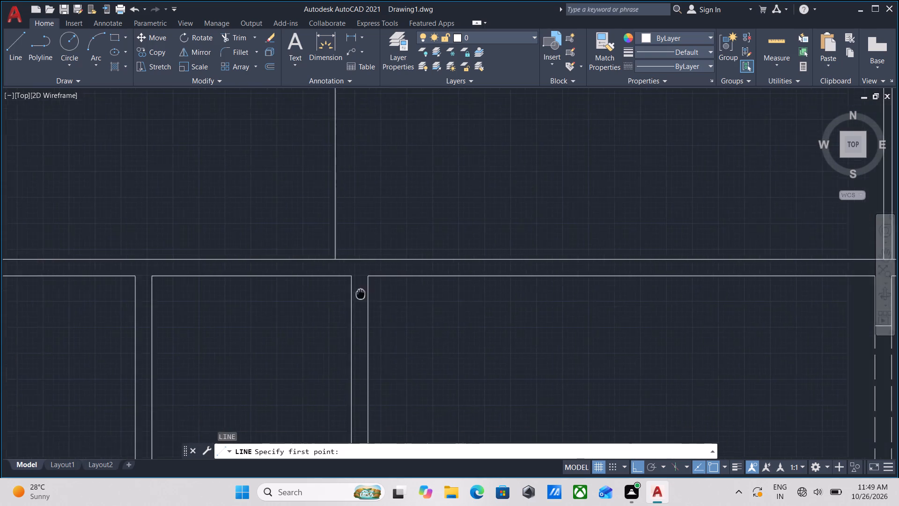
middle_drag(301, 292, 218, 290)
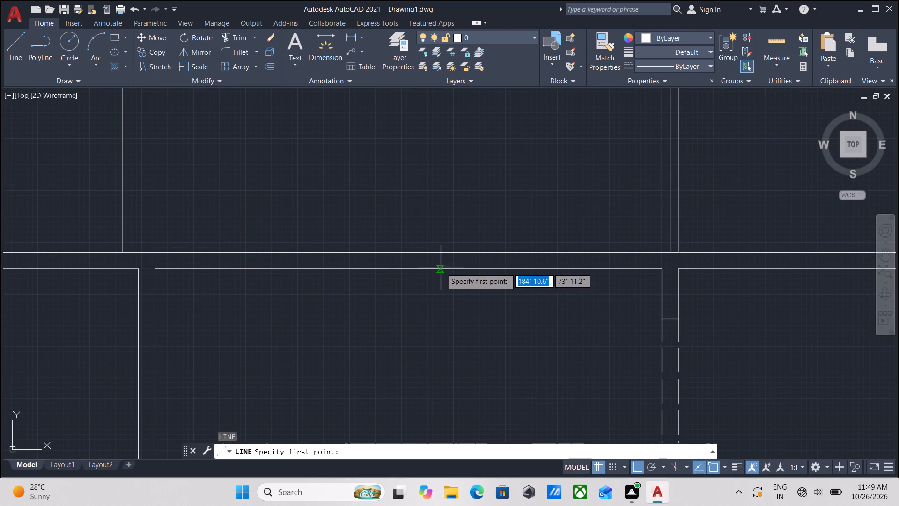
click(408, 270)
scroll(410, 235, up, 3)
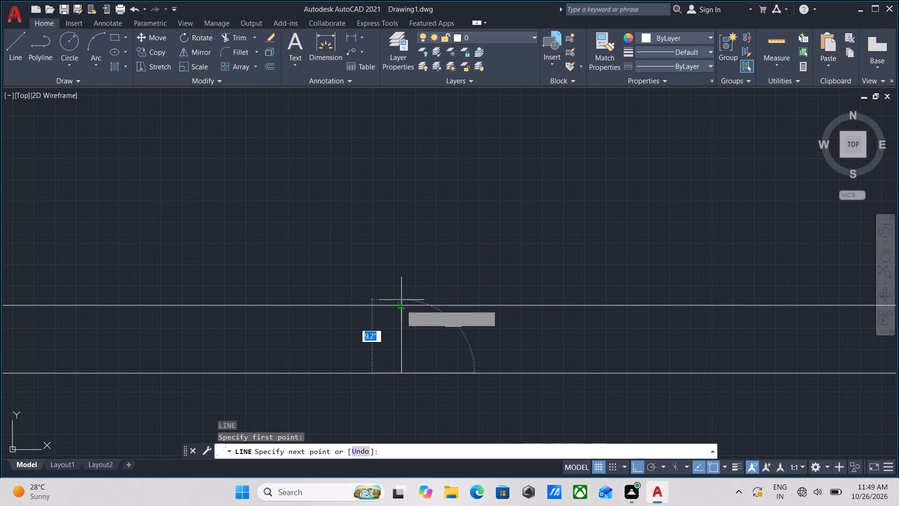
click(401, 306)
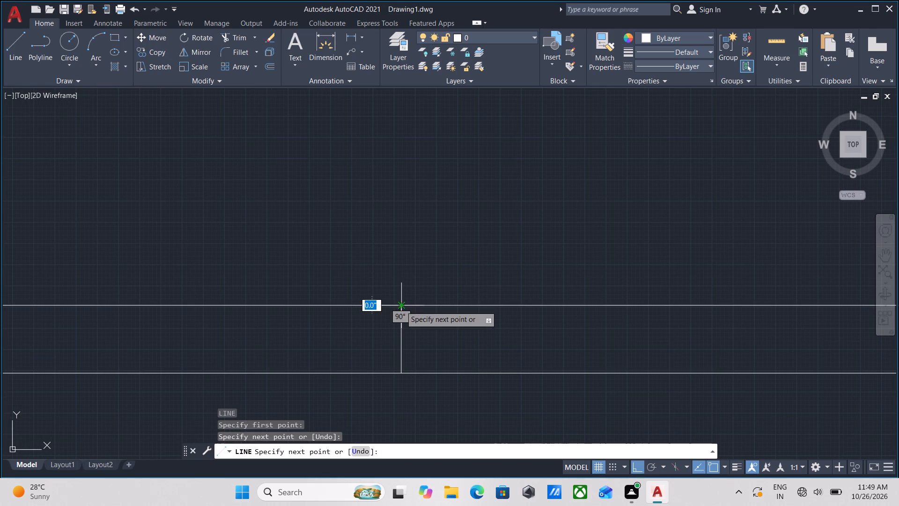
key(Escape)
Offset the new line across the central room's north wall 3' to the east as a jamb.
click(420, 344)
click(367, 313)
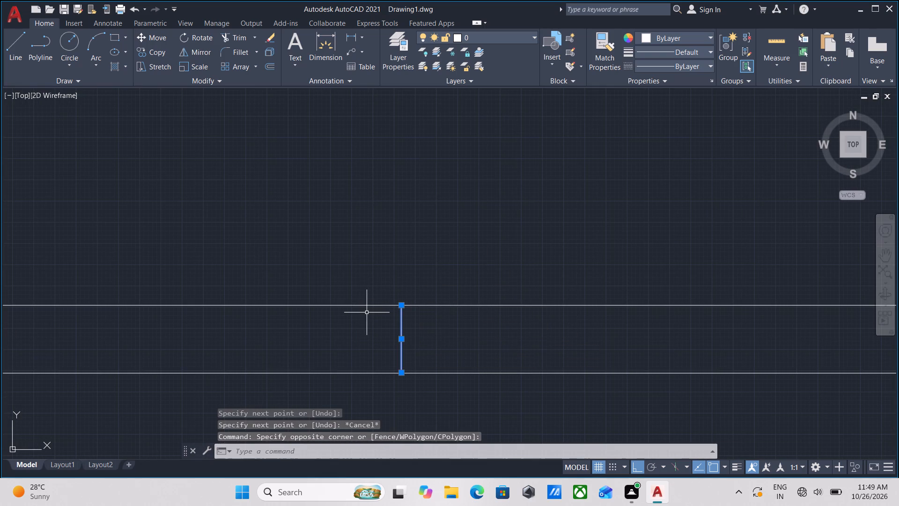
key(o)
key(Return)
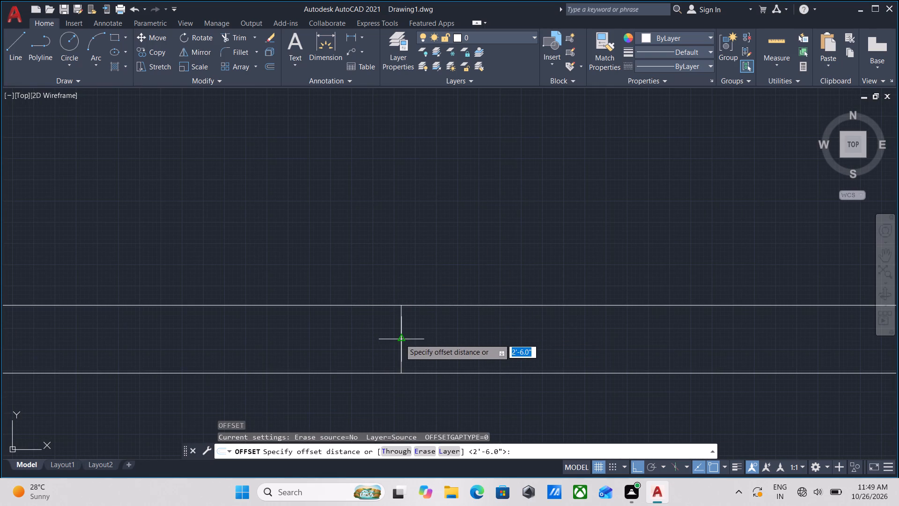
click(400, 339)
click(459, 338)
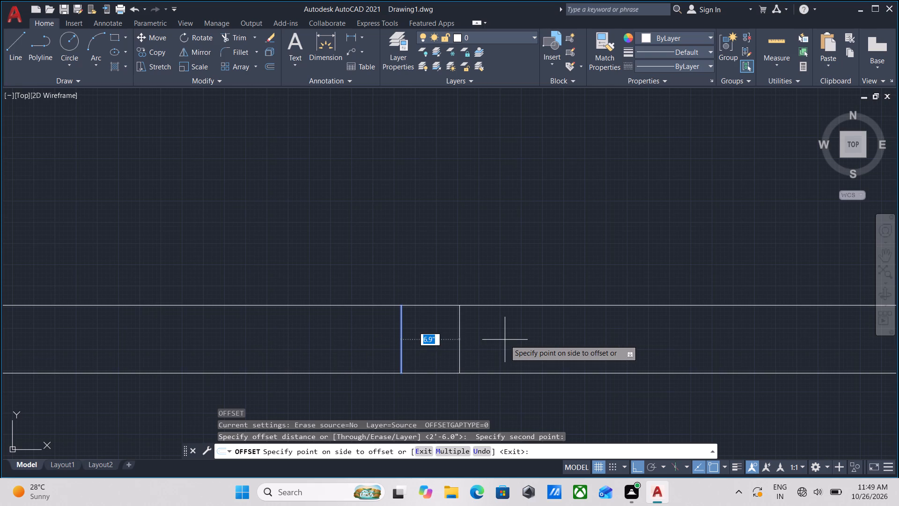
key(2)
key(BackSpace)
text(3')
key(Return)
Offset the same centre line 3' to the west as the opening's other jamb.
scroll(529, 329, down, 2)
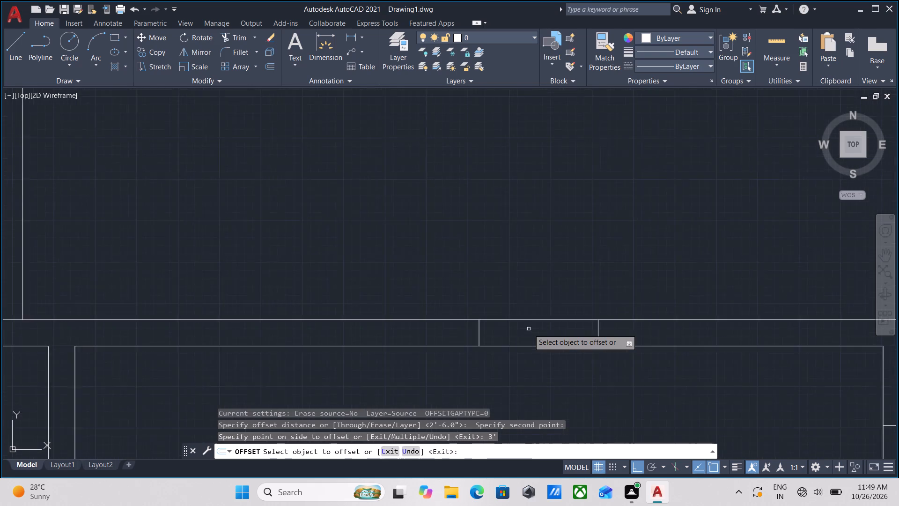
scroll(529, 329, down, 1)
middle_drag(522, 326, 487, 297)
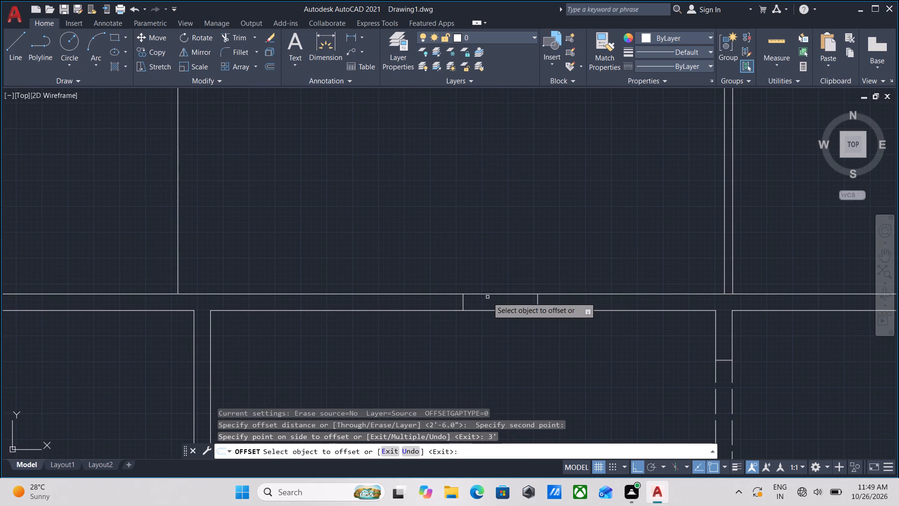
click(464, 301)
text(3')
key(Return)
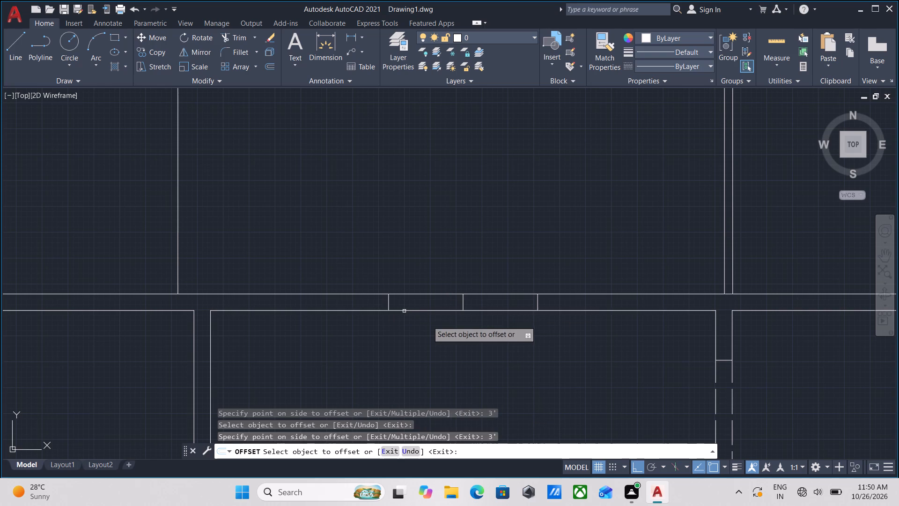
key(Escape)
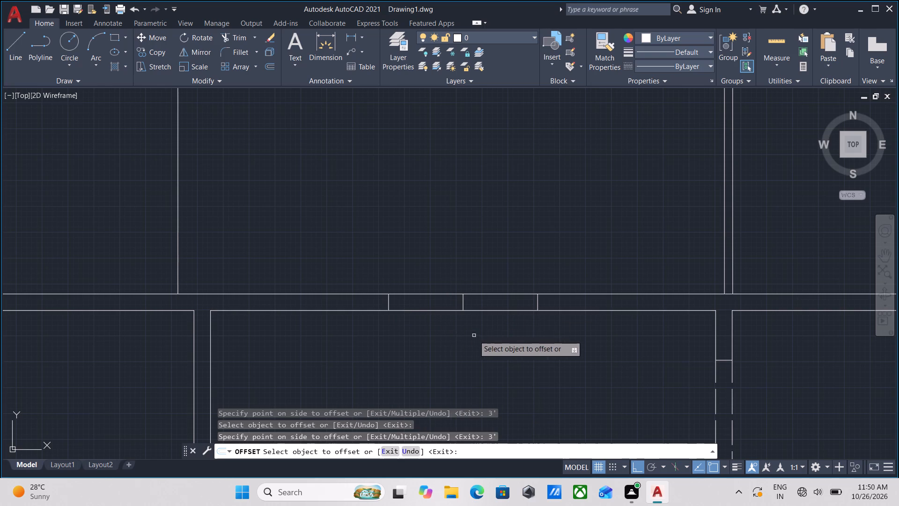
Trim both faces of the central room's north wall between the outer jamb lines and remove the centre line to clear the opening.
scroll(474, 333, up, 1)
text(tr)
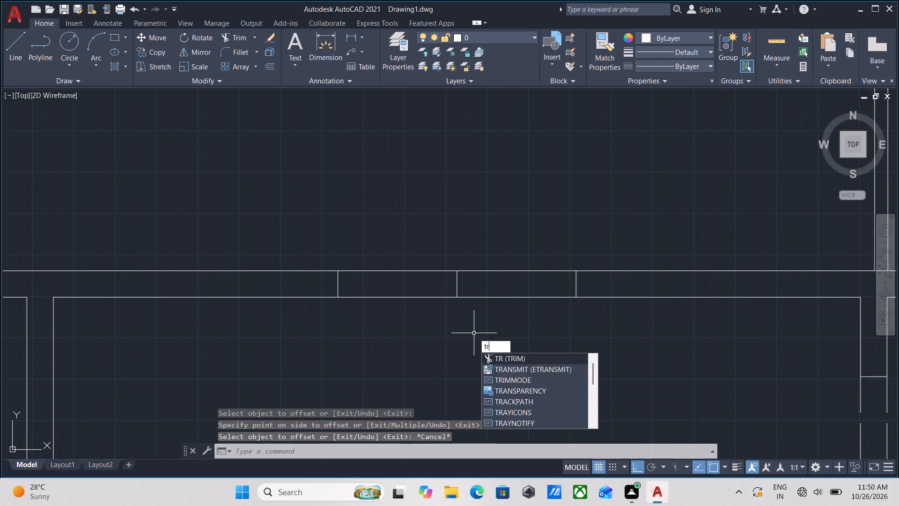
key(Return)
click(488, 324)
click(477, 220)
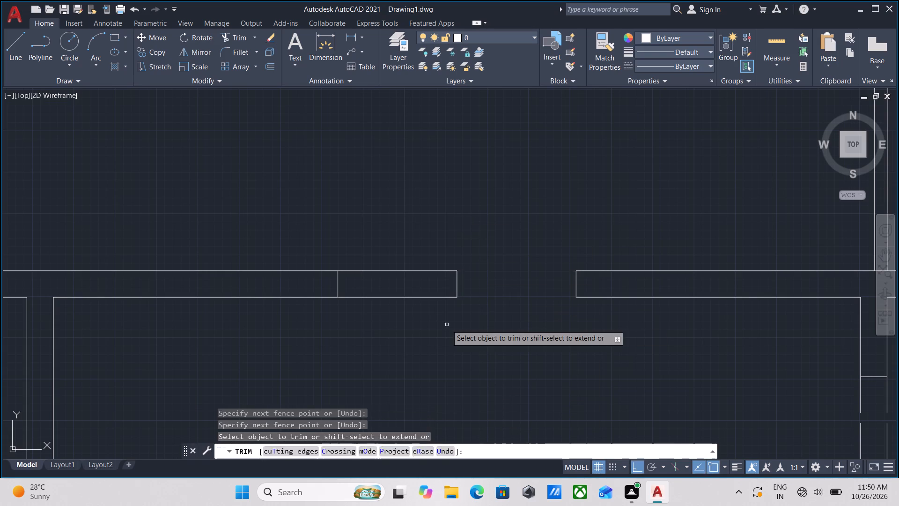
click(447, 325)
click(436, 243)
click(481, 288)
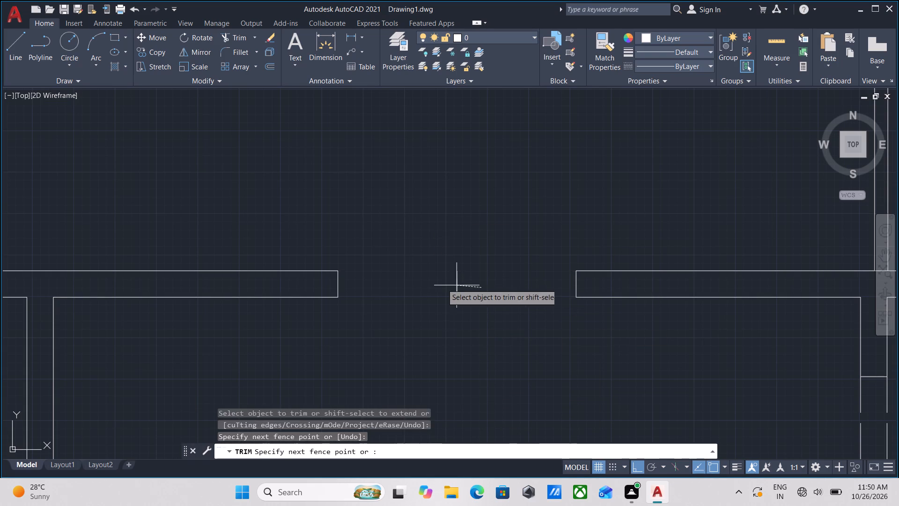
click(430, 284)
key(Escape)
Examine the northern rooms around the new opening and the double-line partition north of the wall.
scroll(430, 284, down, 3)
middle_drag(430, 284, 441, 249)
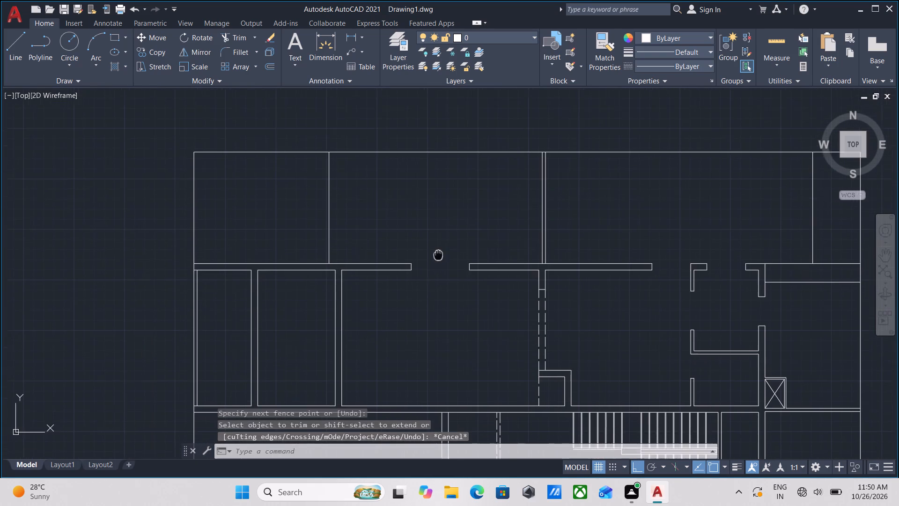
middle_drag(441, 249, 442, 249)
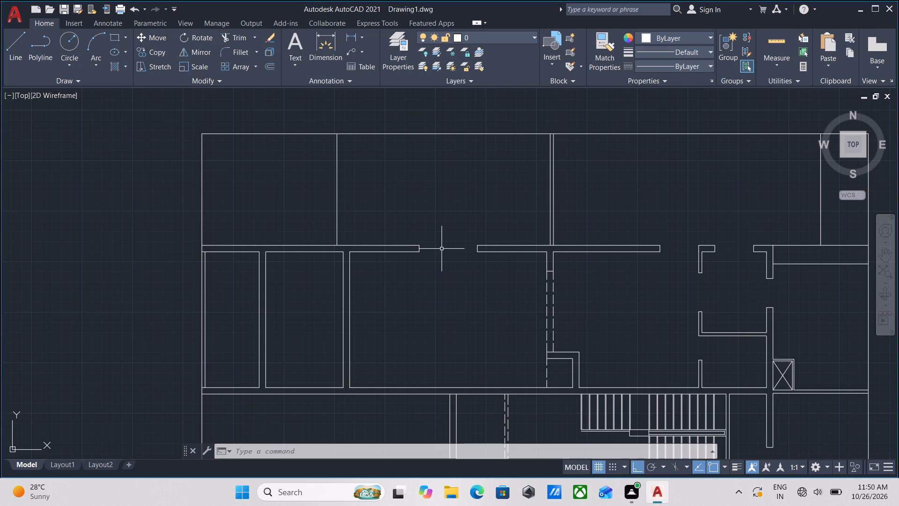
scroll(442, 249, up, 1)
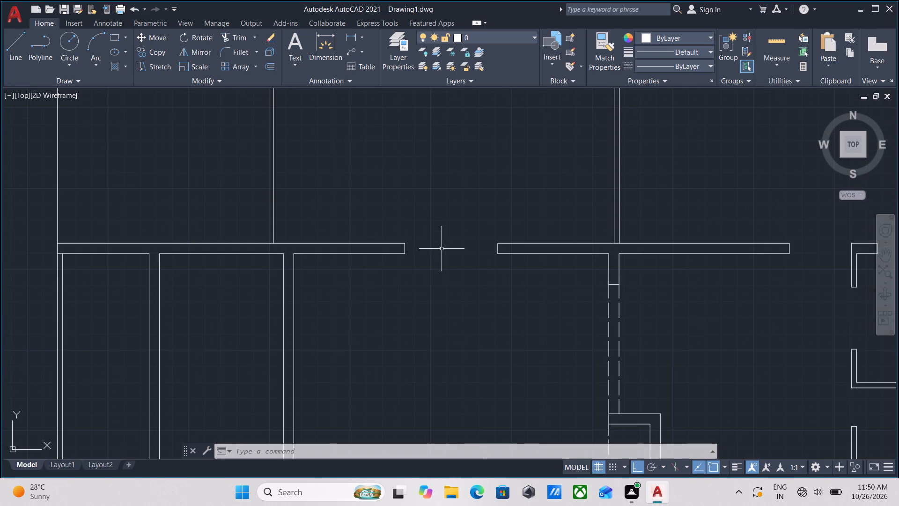
scroll(583, 243, up, 2)
middle_drag(684, 204, 622, 222)
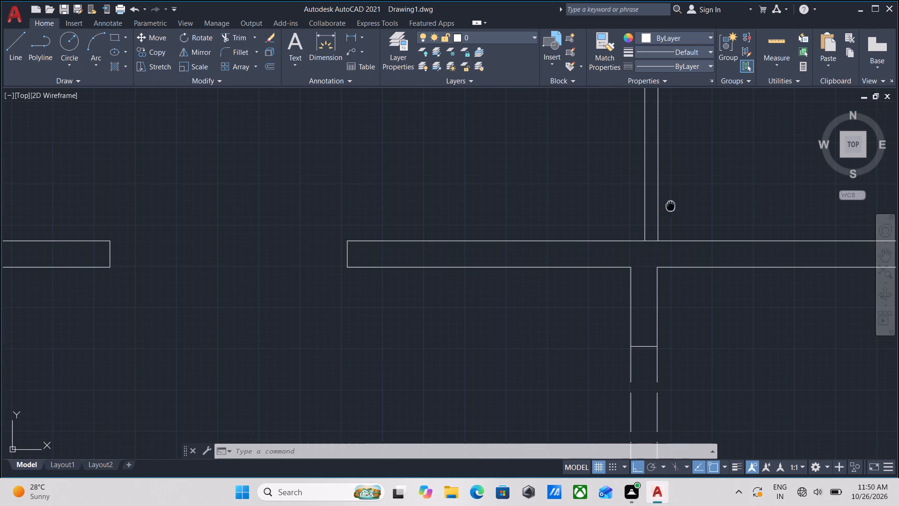
middle_drag(622, 222, 398, 305)
scroll(422, 298, down, 3)
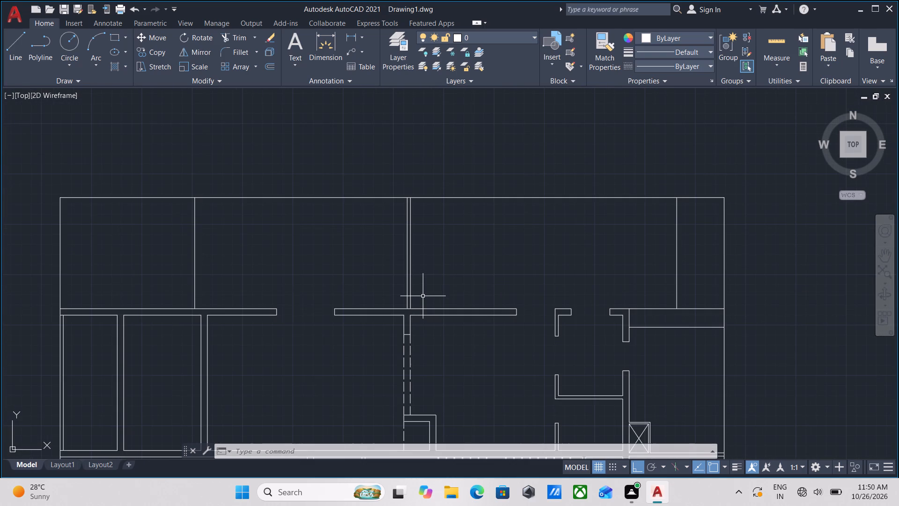
middle_drag(314, 367, 314, 320)
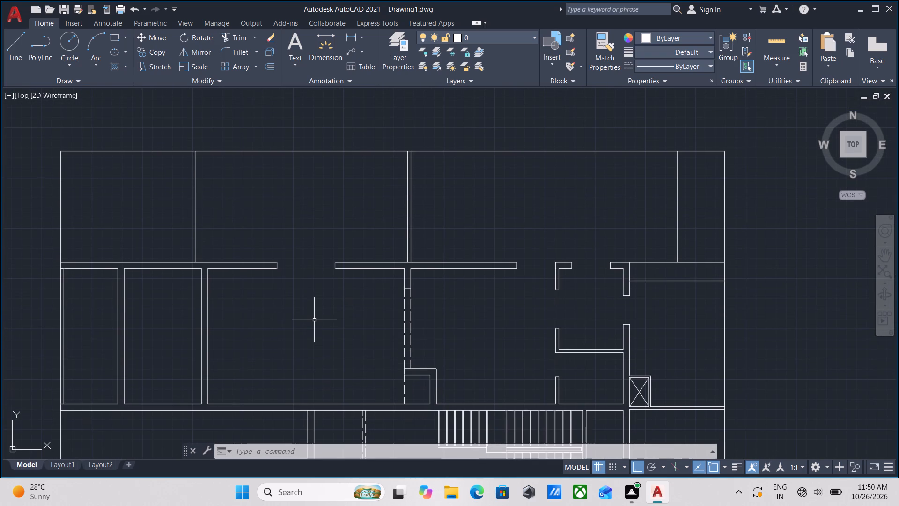
scroll(313, 313, up, 2)
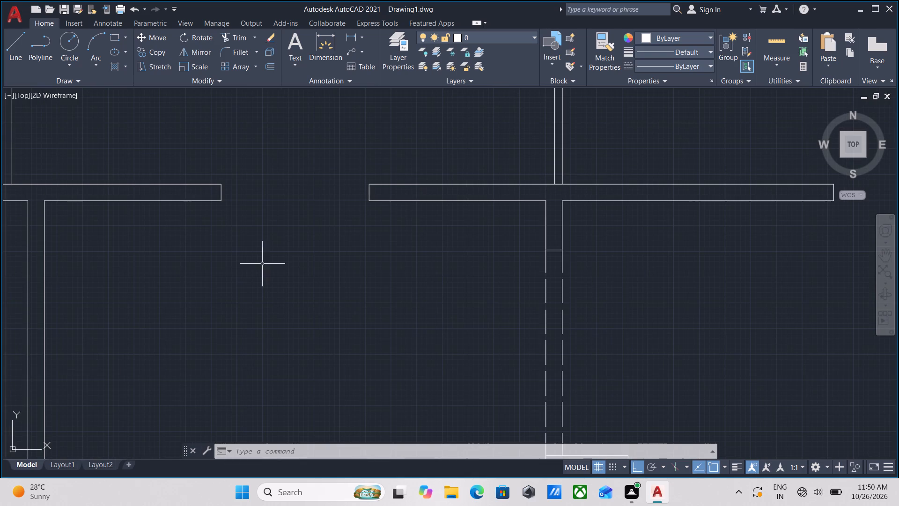
middle_drag(260, 261, 266, 305)
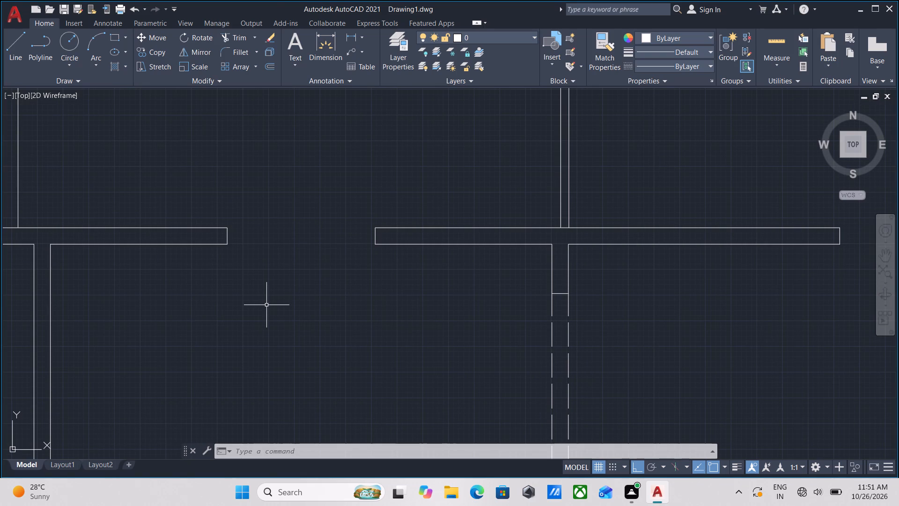
Offset the east jamb line of the central room's north opening 2' further east into the wall.
scroll(353, 218, up, 1)
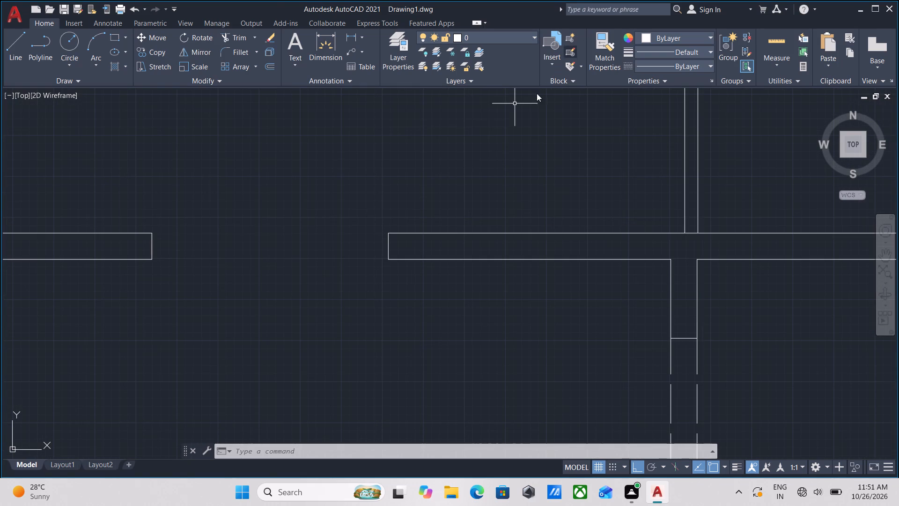
scroll(380, 260, up, 3)
click(427, 210)
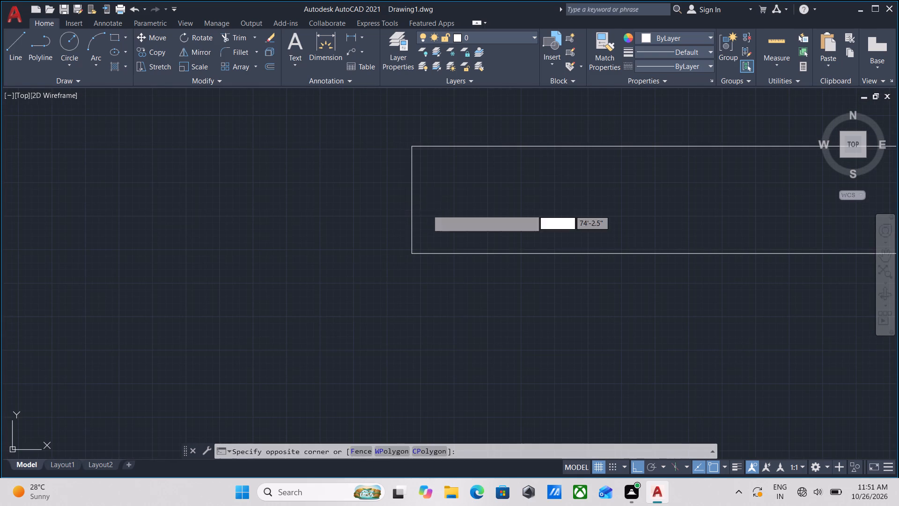
click(376, 169)
scroll(376, 169, down, 2)
middle_drag(376, 169, 322, 232)
scroll(323, 231, down, 1)
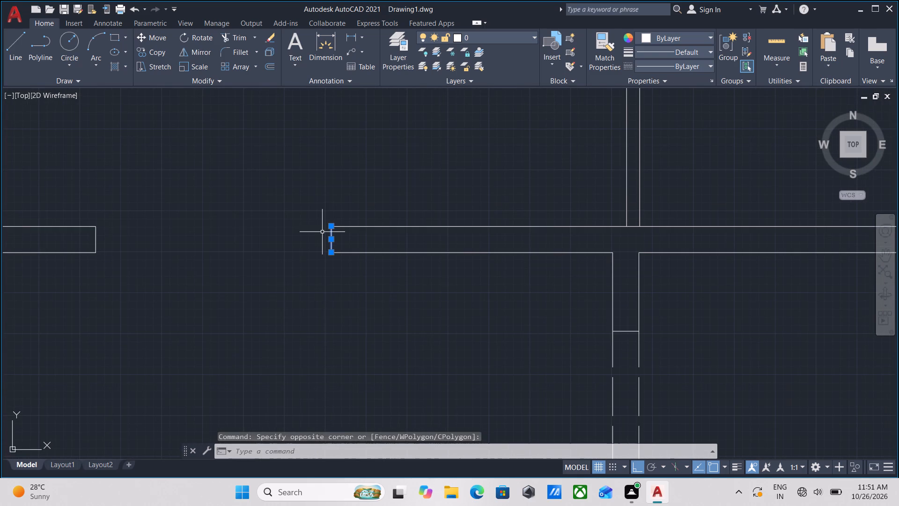
key(o)
key(Return)
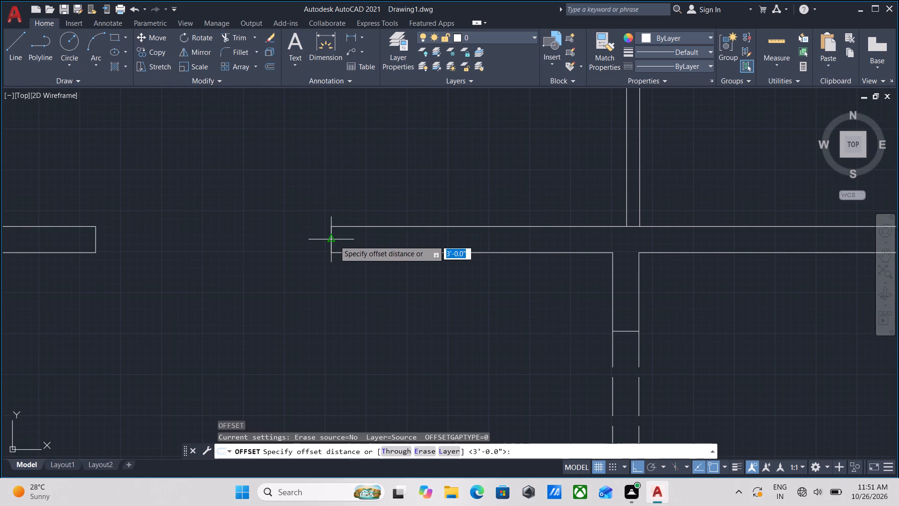
click(334, 240)
click(362, 241)
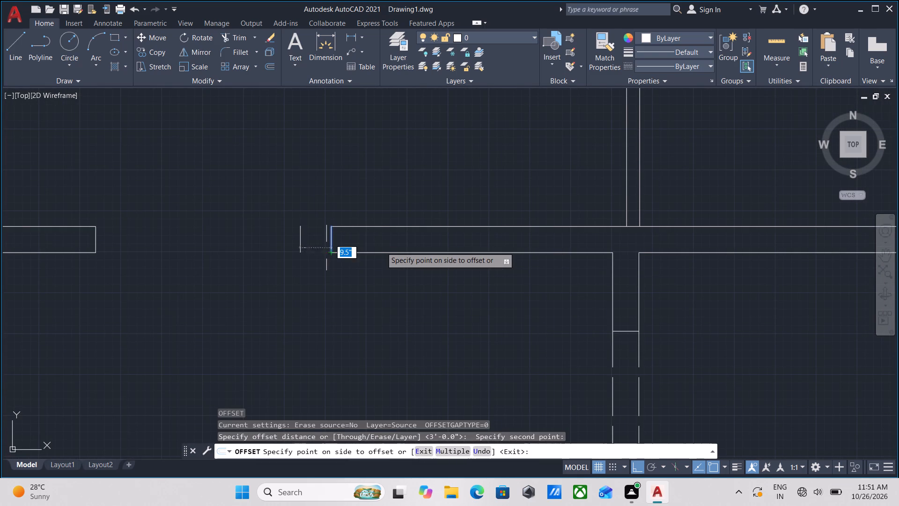
scroll(381, 247, down, 3)
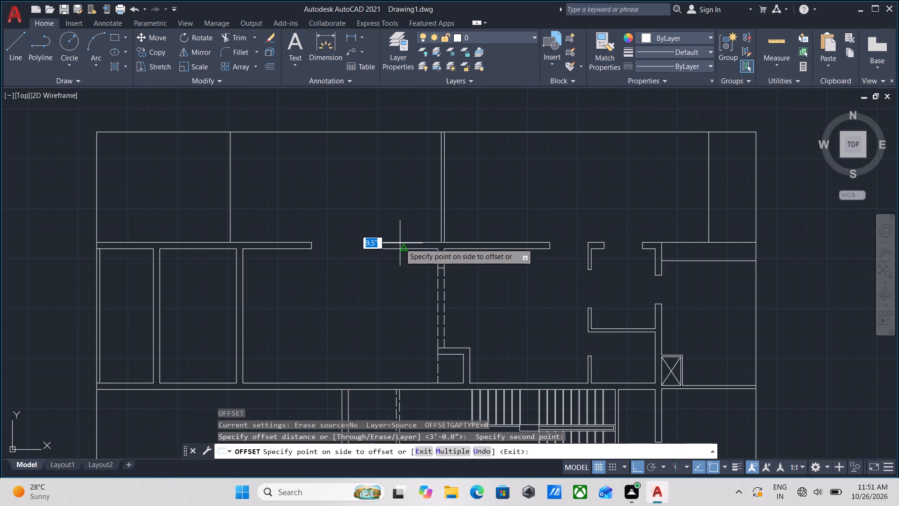
text(2')
key(Return)
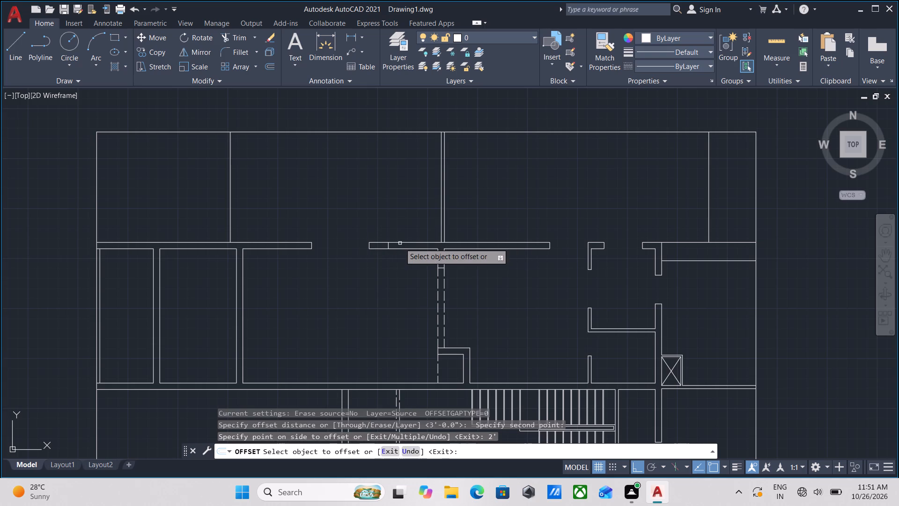
key(Escape)
Trim both wall faces between the old and new east jambs of the central room's north opening and remove the old jamb line.
scroll(365, 279, up, 2)
middle_drag(376, 265, 376, 295)
text(tr)
key(Return)
click(401, 242)
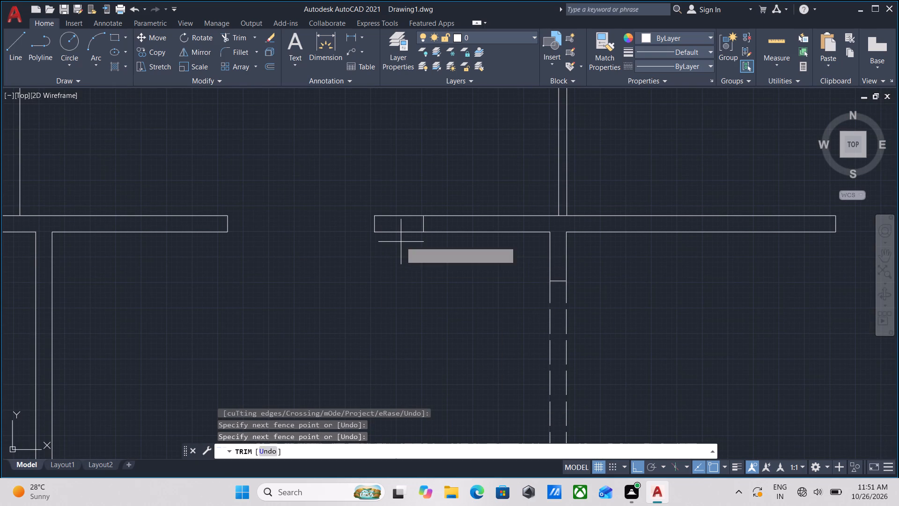
click(400, 165)
click(388, 226)
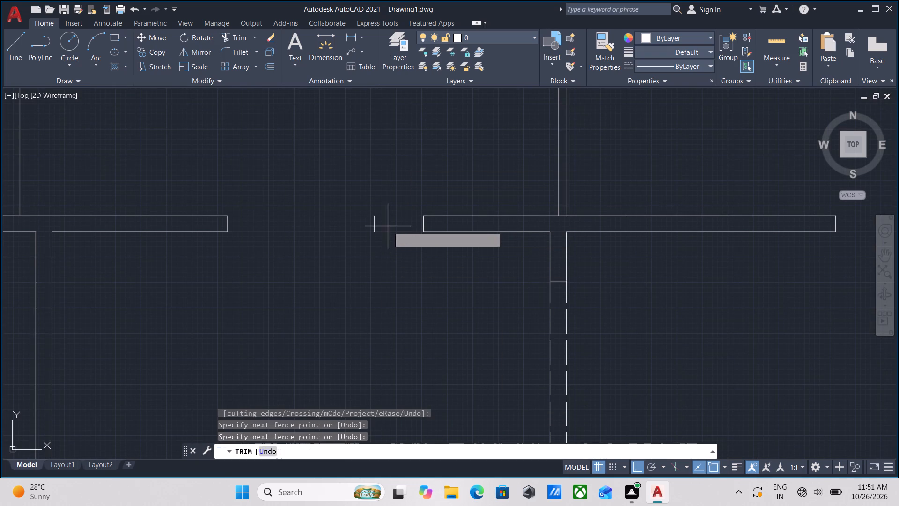
click(350, 221)
key(Escape)
Examine the widened north opening and the partitions of the northwestern rooms.
scroll(350, 221, down, 3)
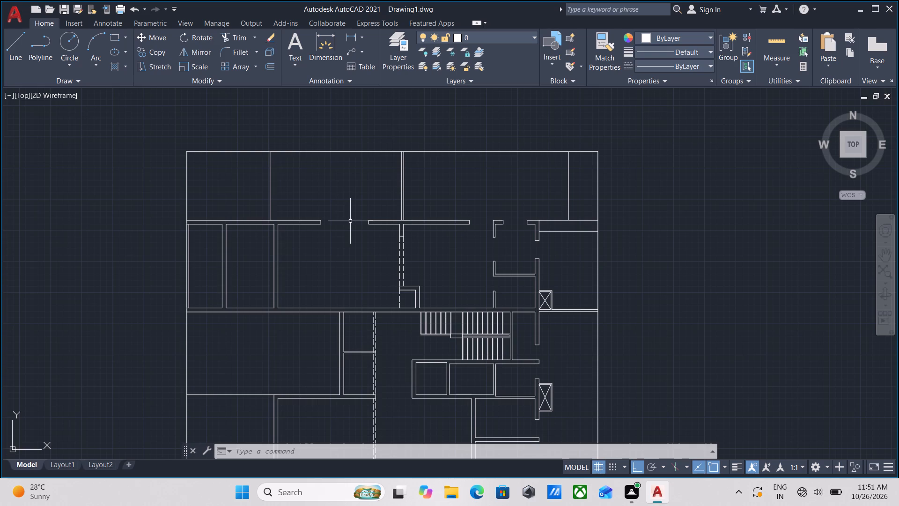
scroll(408, 350, up, 1)
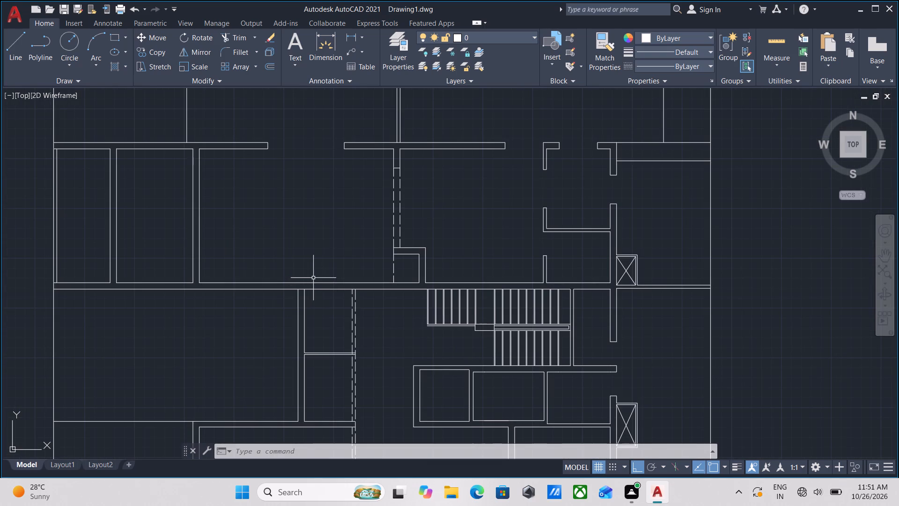
middle_drag(132, 235, 162, 264)
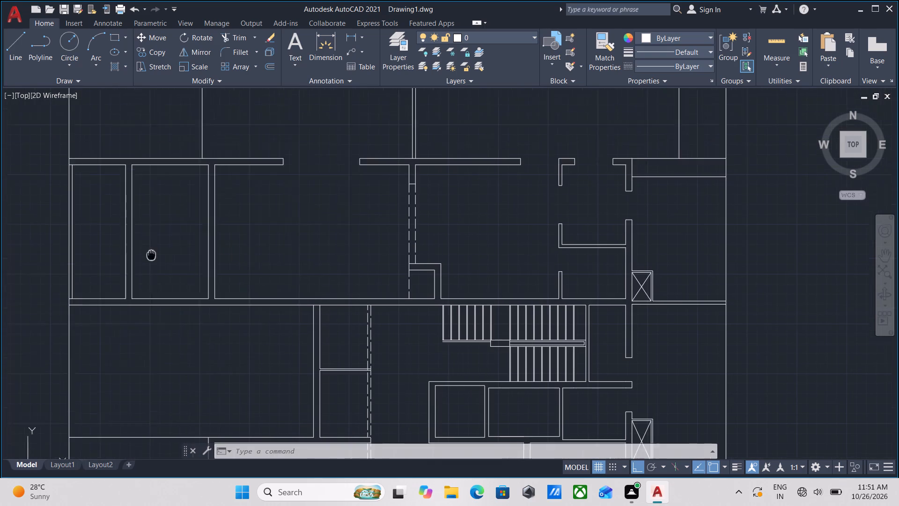
middle_drag(162, 264, 175, 275)
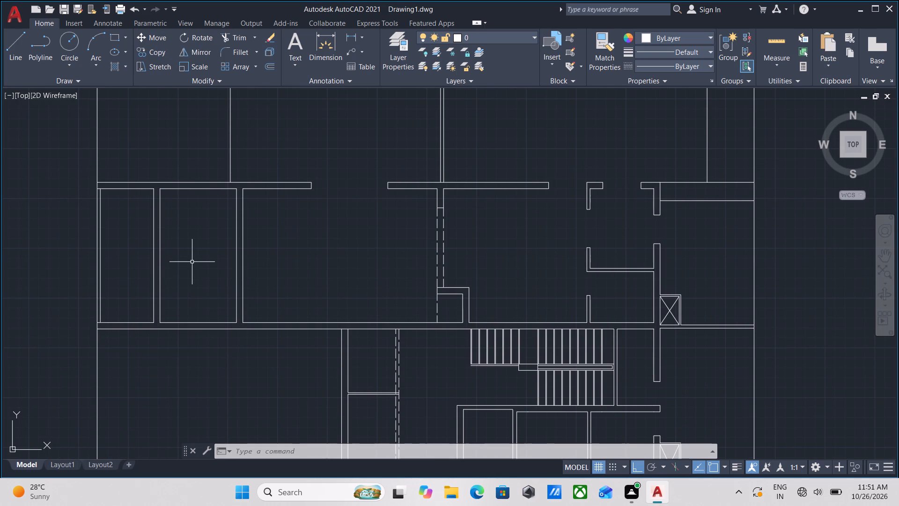
scroll(243, 251, down, 1)
middle_drag(249, 258, 266, 294)
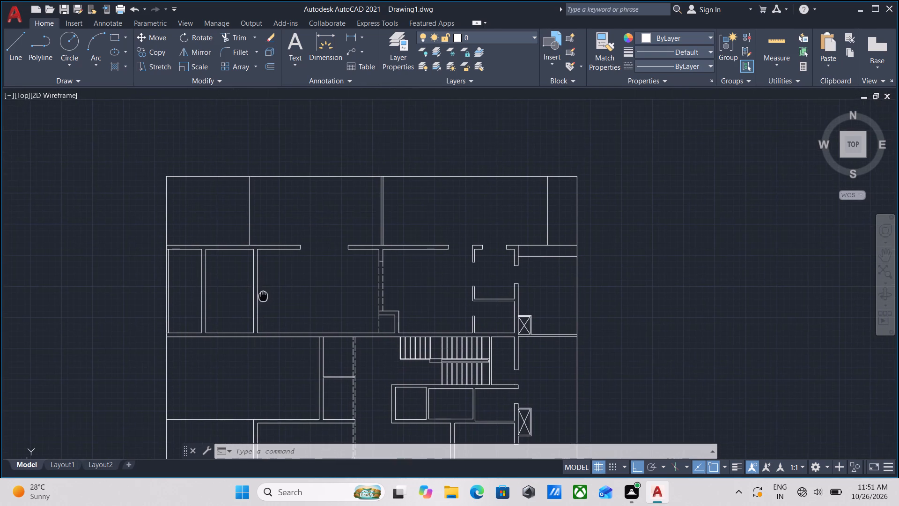
middle_drag(266, 294, 289, 270)
middle_click(290, 269)
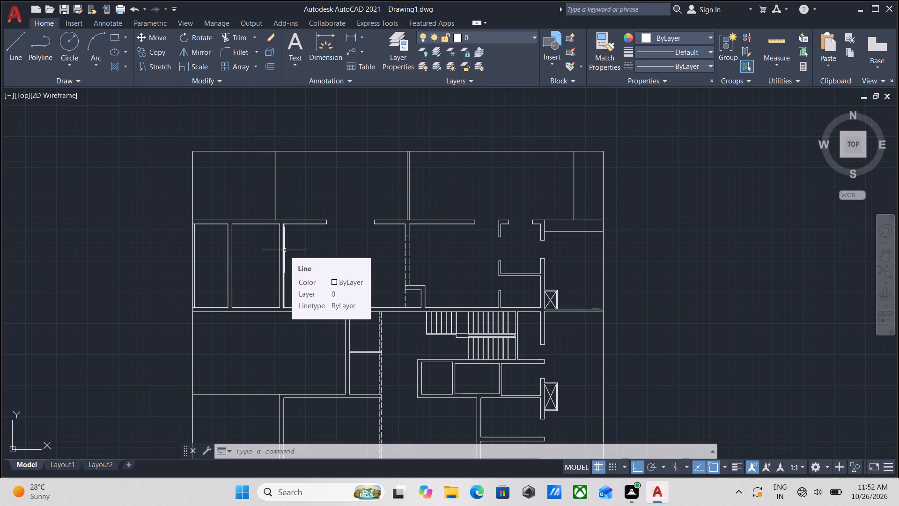
scroll(284, 250, up, 2)
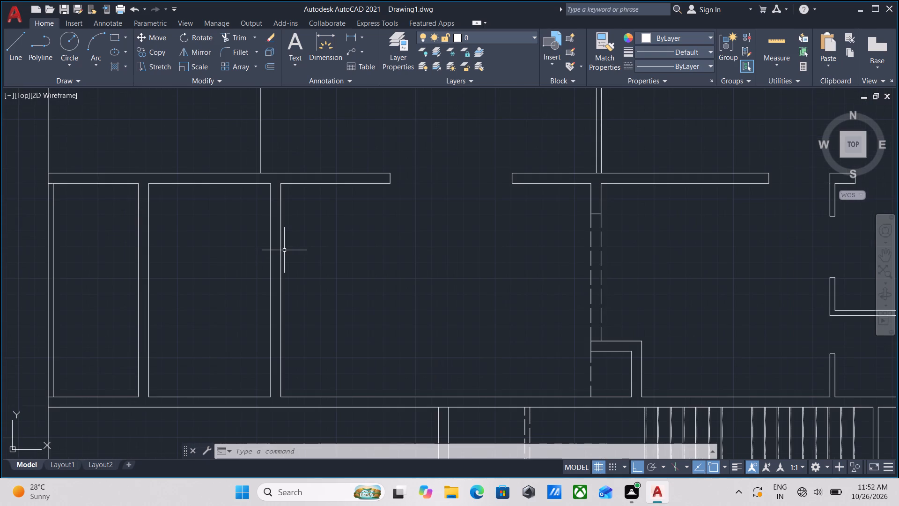
middle_drag(304, 238, 304, 263)
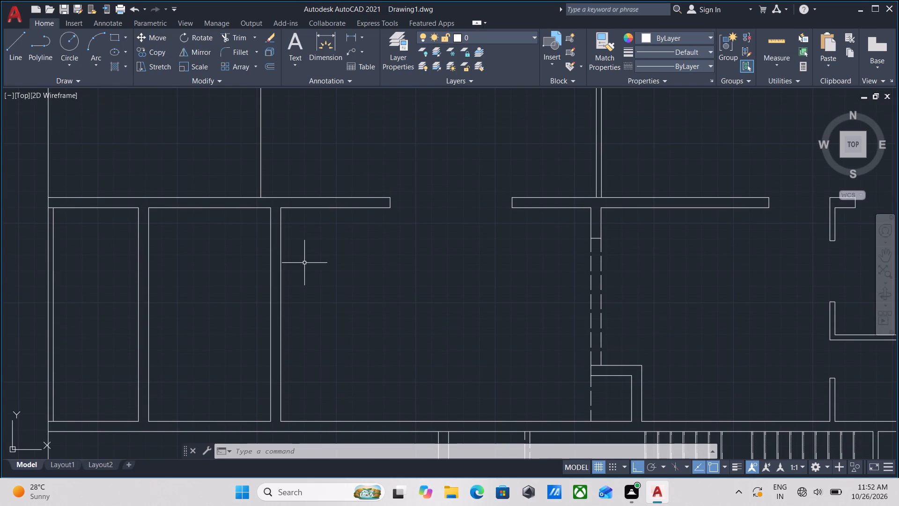
Draw an 8" line across the north end of the partition on the central room's west side, closing its wall junction.
key(l)
key(Return)
scroll(268, 216, up, 3)
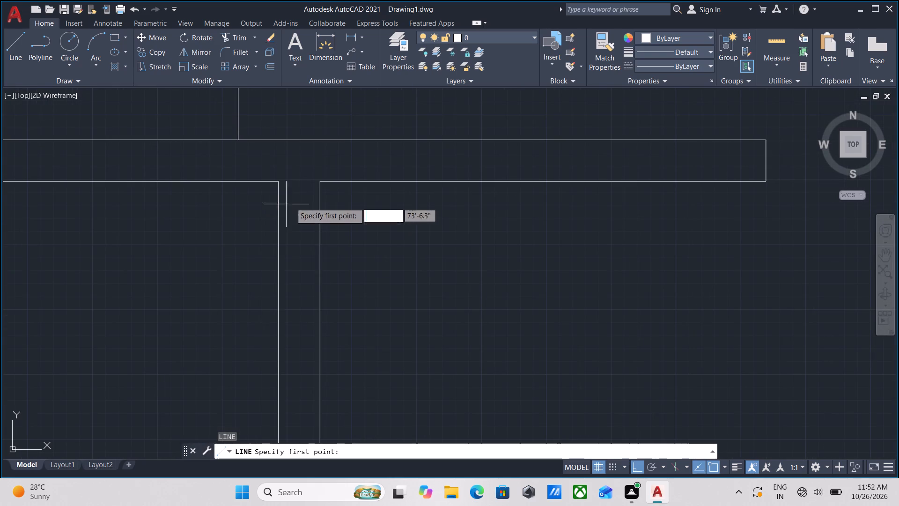
scroll(321, 182, up, 2)
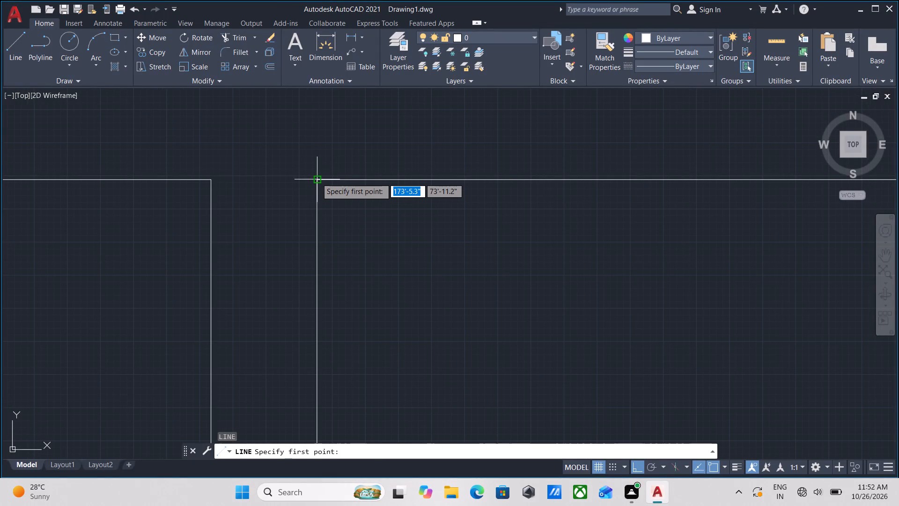
click(317, 178)
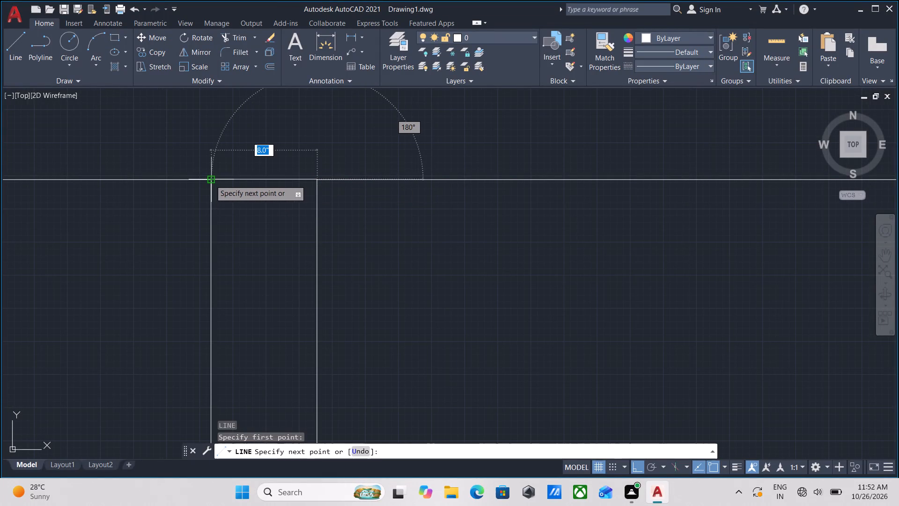
click(208, 180)
key(Escape)
scroll(252, 206, down, 3)
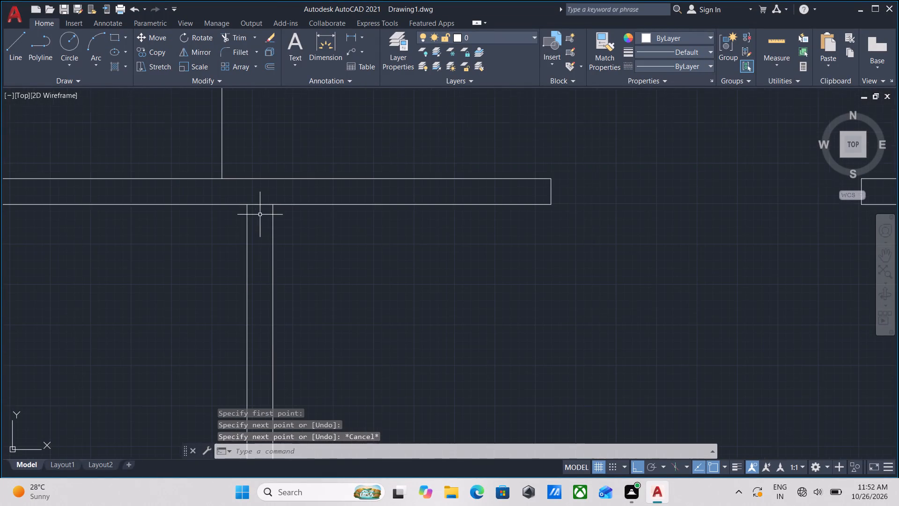
Draw a line across the south end of the same partition, between its two faces at the long east-west wall.
middle_drag(260, 215, 256, 140)
scroll(258, 148, down, 3)
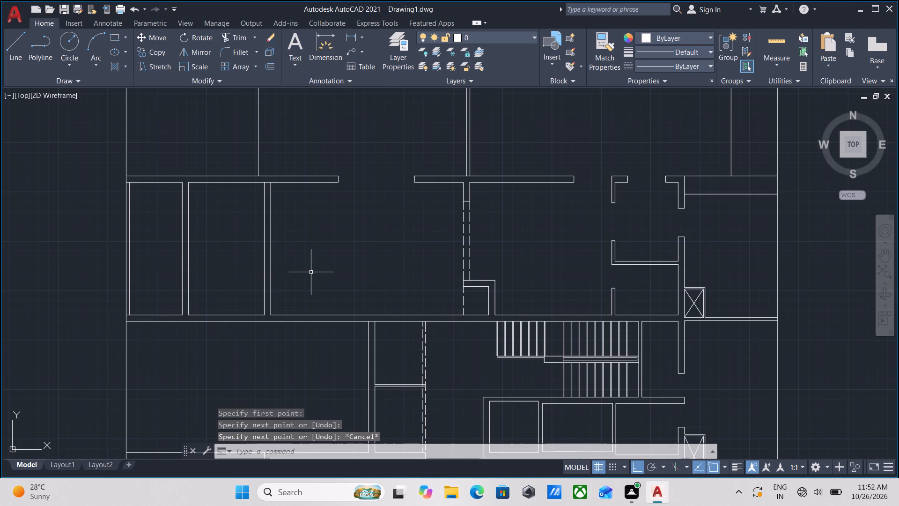
key(l)
key(Return)
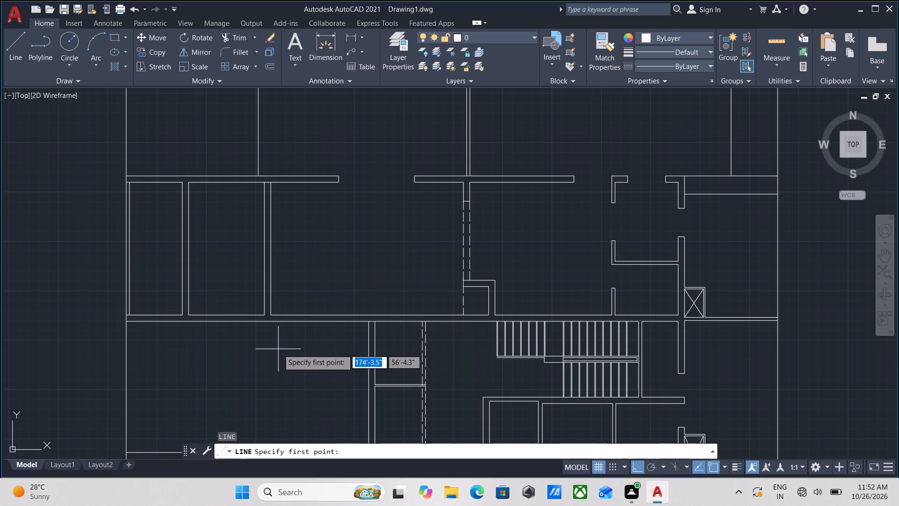
scroll(276, 345, up, 2)
scroll(252, 269, up, 3)
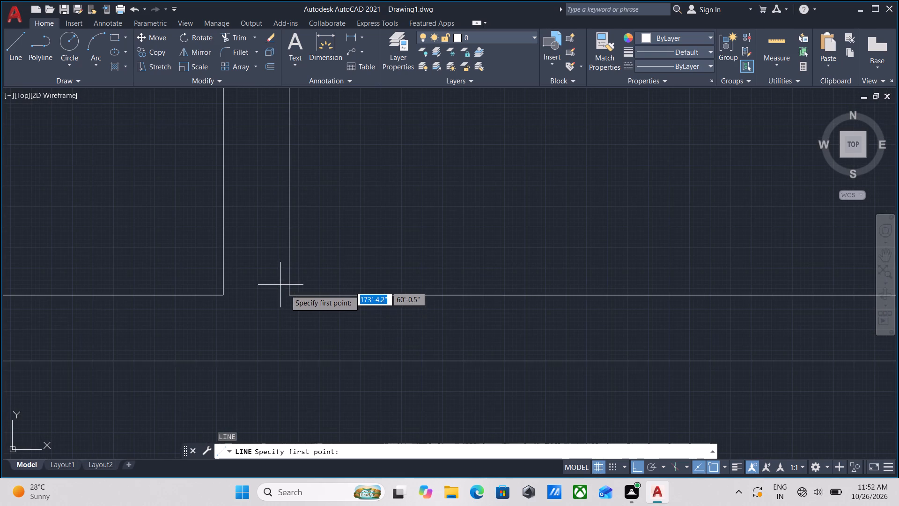
click(287, 294)
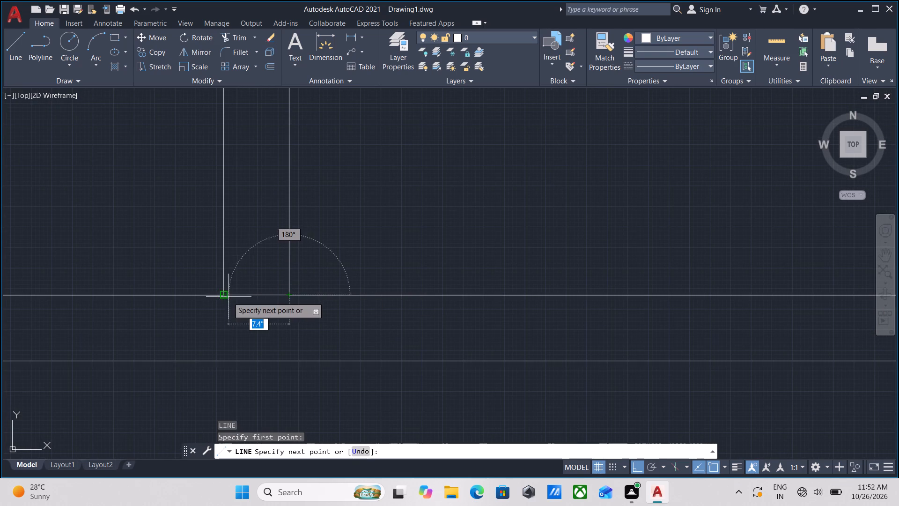
click(227, 298)
key(Escape)
scroll(227, 297, down, 3)
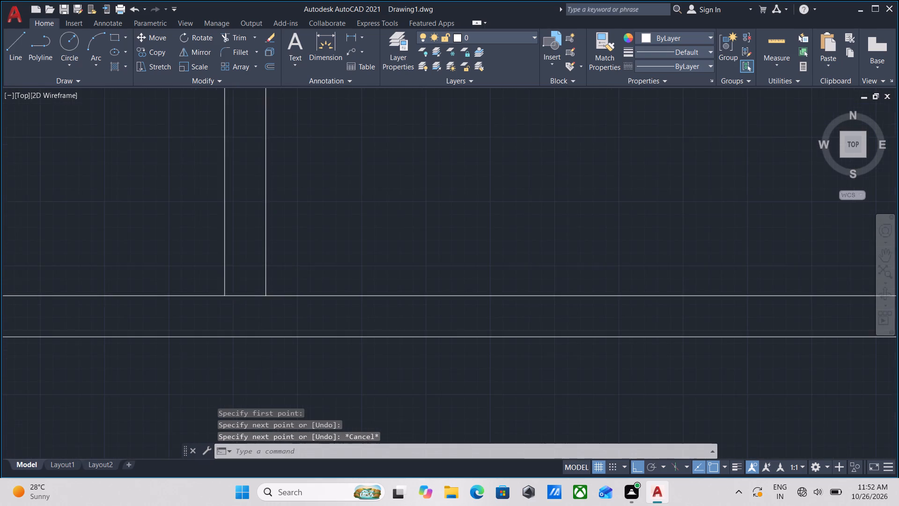
Examine the wall junctions of the western room south of the long east-west wall, around its southeast corner.
scroll(280, 292, down, 2)
middle_drag(280, 292, 285, 339)
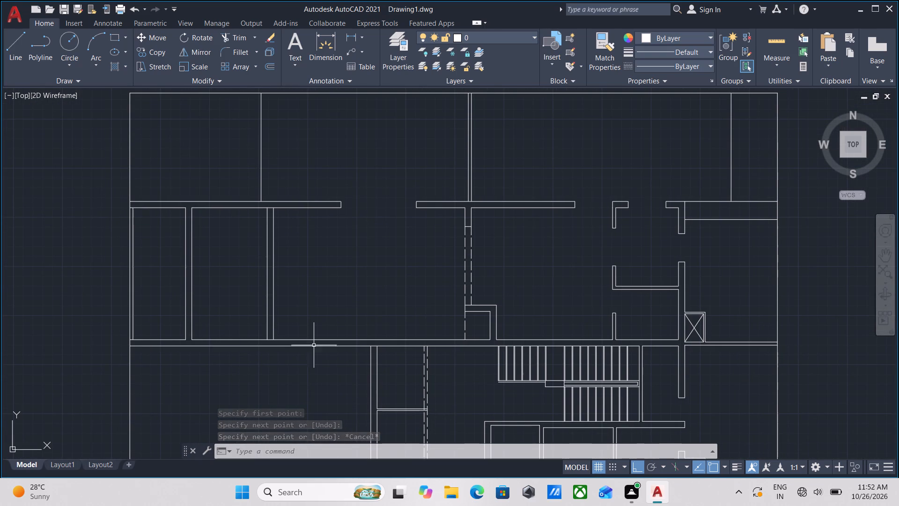
middle_drag(368, 345, 329, 227)
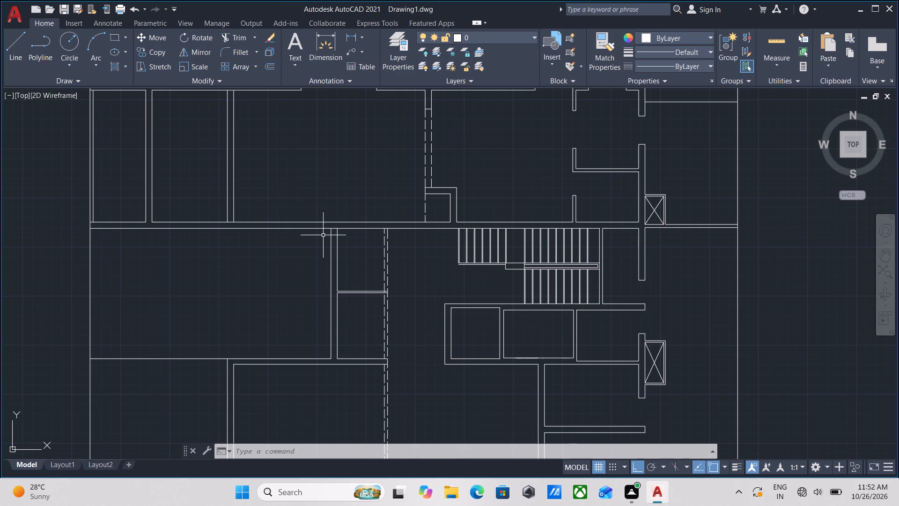
scroll(343, 336, up, 1)
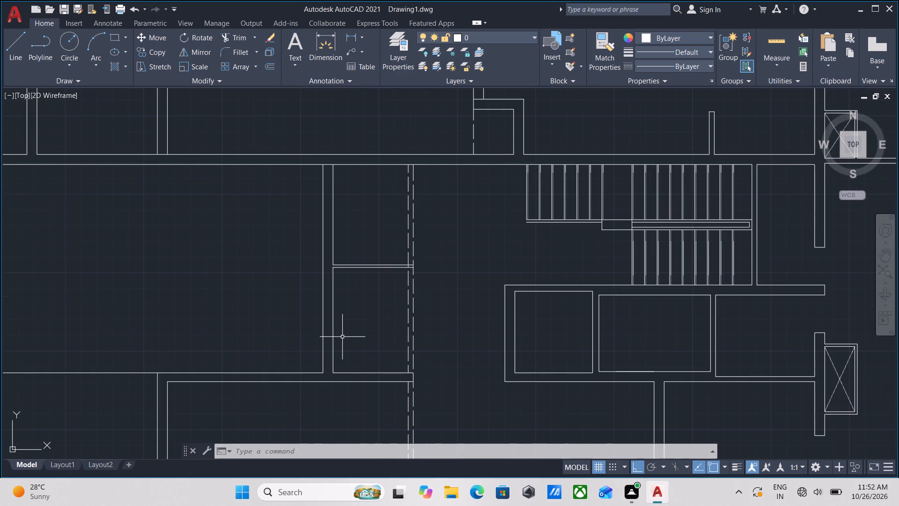
scroll(340, 365, up, 1)
middle_drag(340, 365, 338, 259)
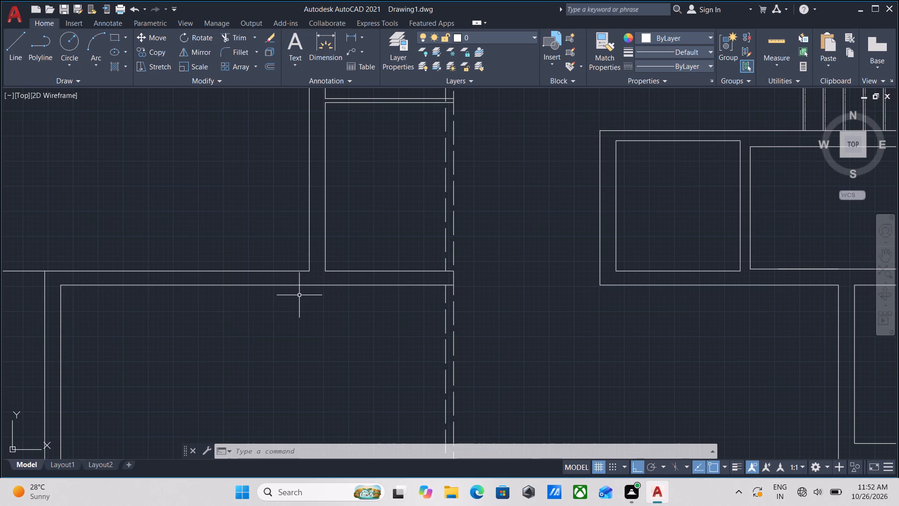
scroll(299, 295, up, 2)
scroll(299, 295, down, 1)
middle_drag(299, 295, 299, 341)
scroll(299, 295, down, 1)
scroll(299, 341, up, 1)
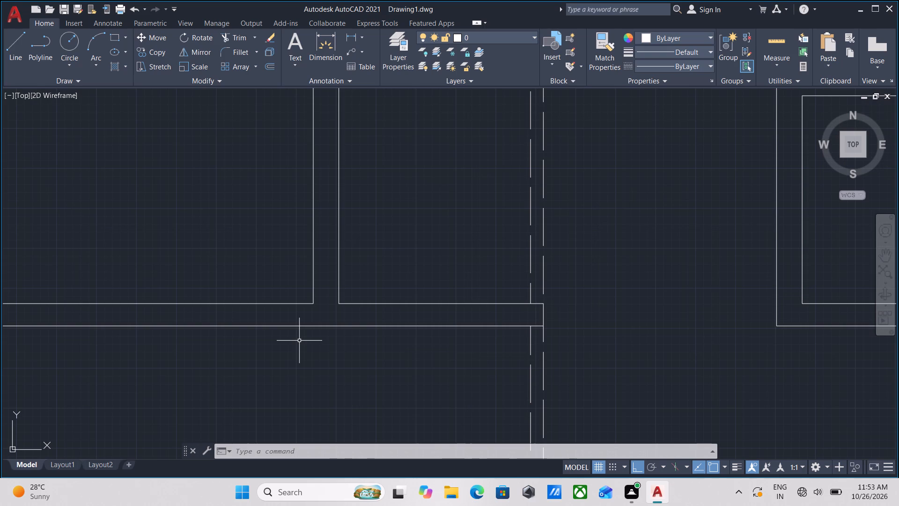
Draw a line from a point tracked 2' west and 2' north of the western room's southeast corner, east to the wall face.
key(l)
key(Return)
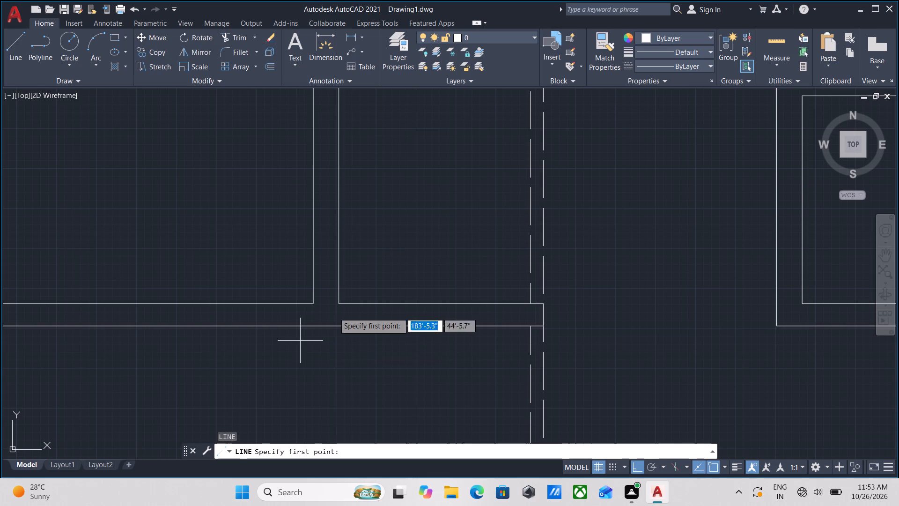
text(tk)
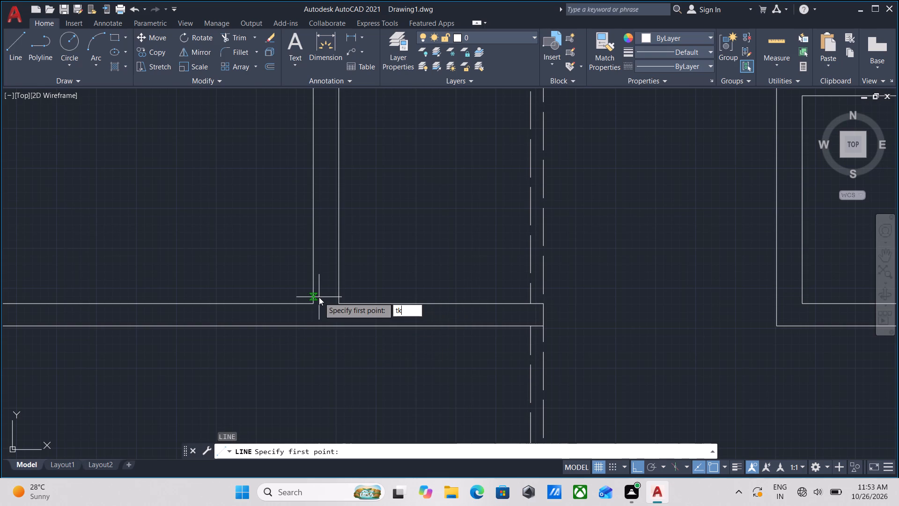
key(Return)
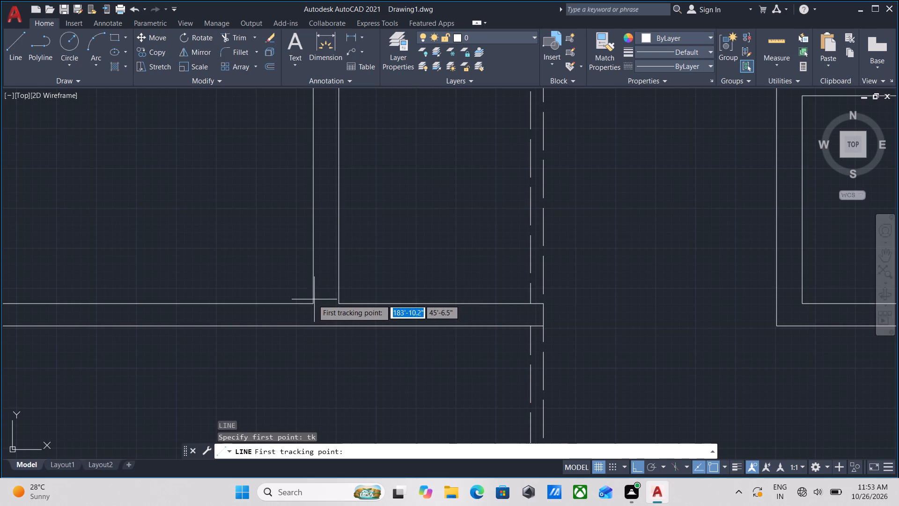
click(314, 304)
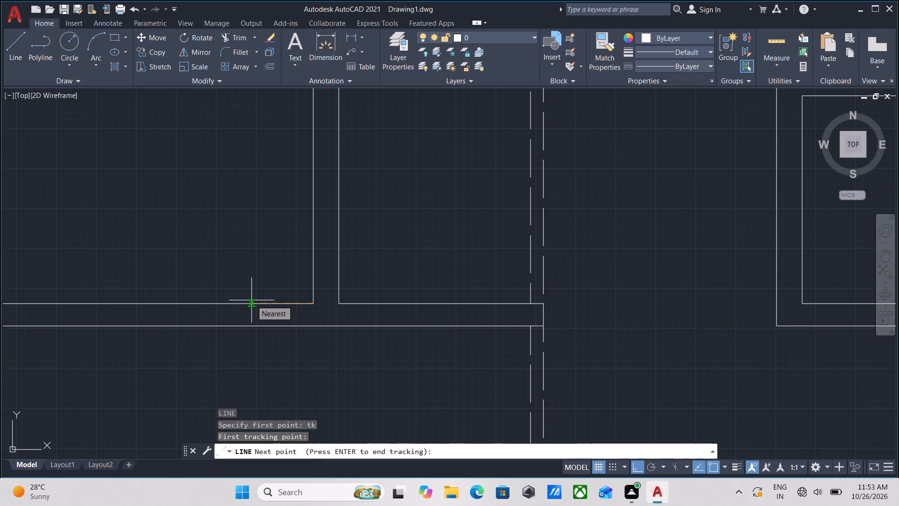
text(2')
key(Return)
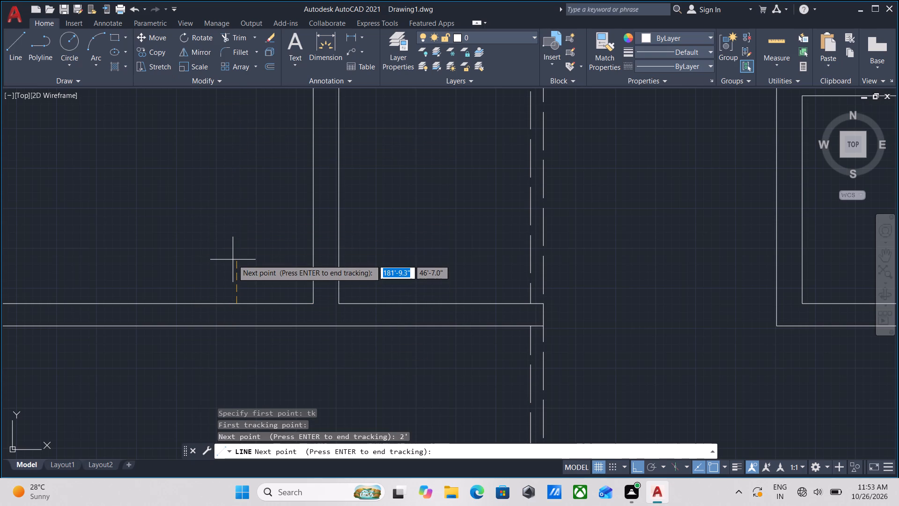
key(2)
key(apostrophe)
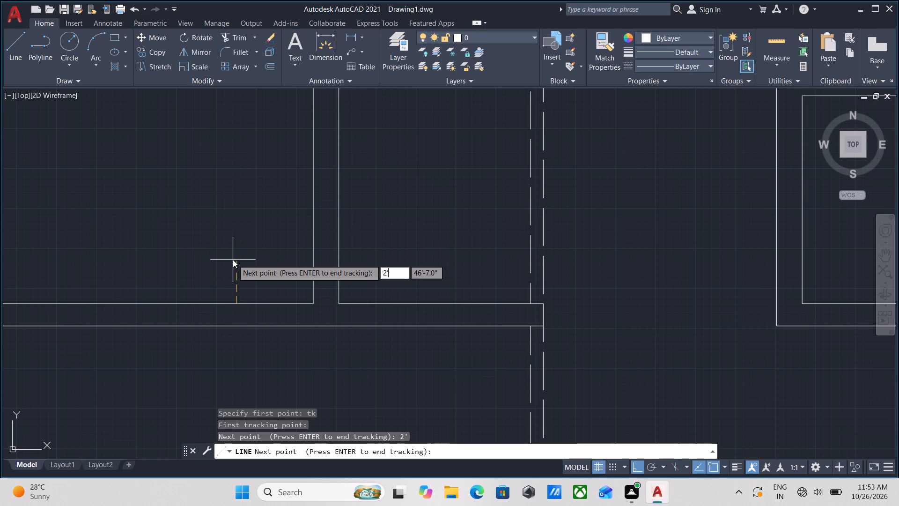
key(Return)
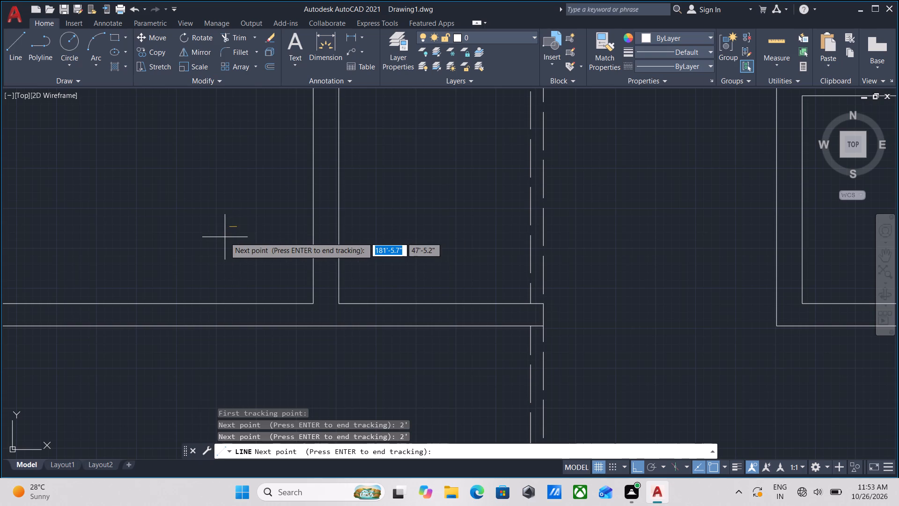
key(Return)
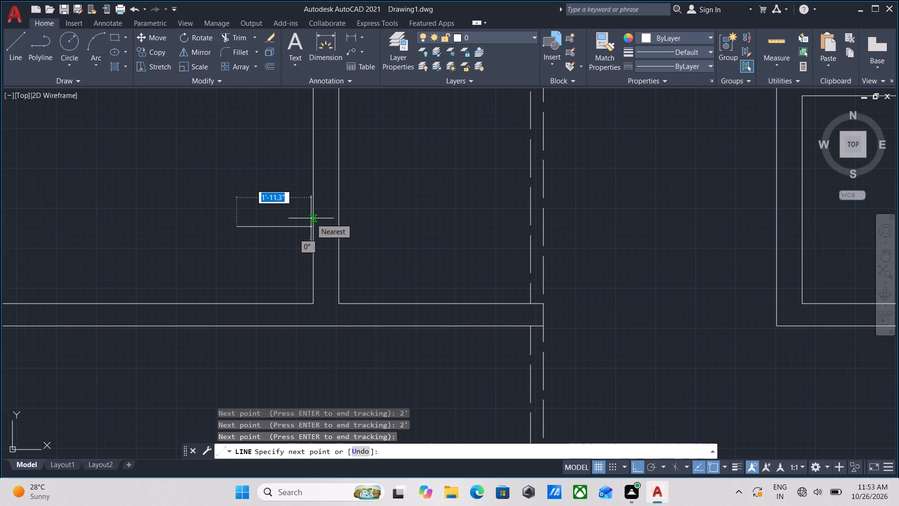
scroll(311, 218, up, 1)
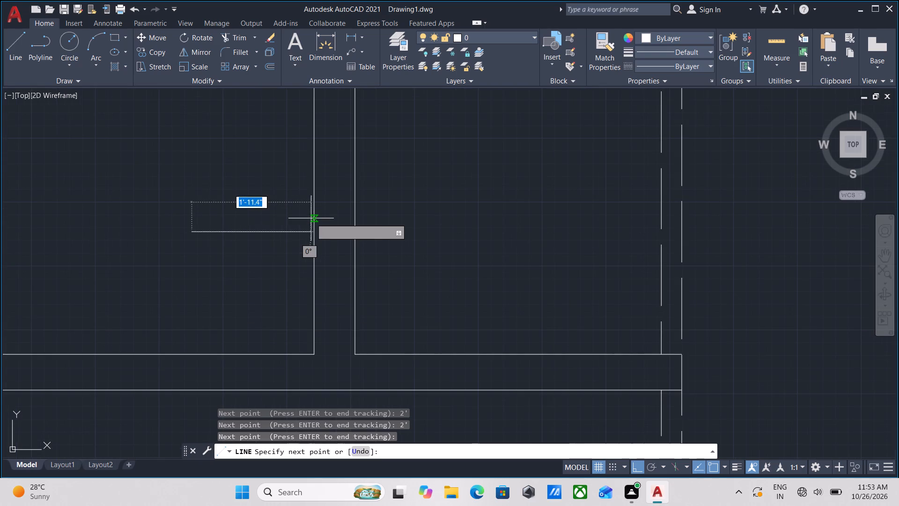
click(314, 232)
key(Escape)
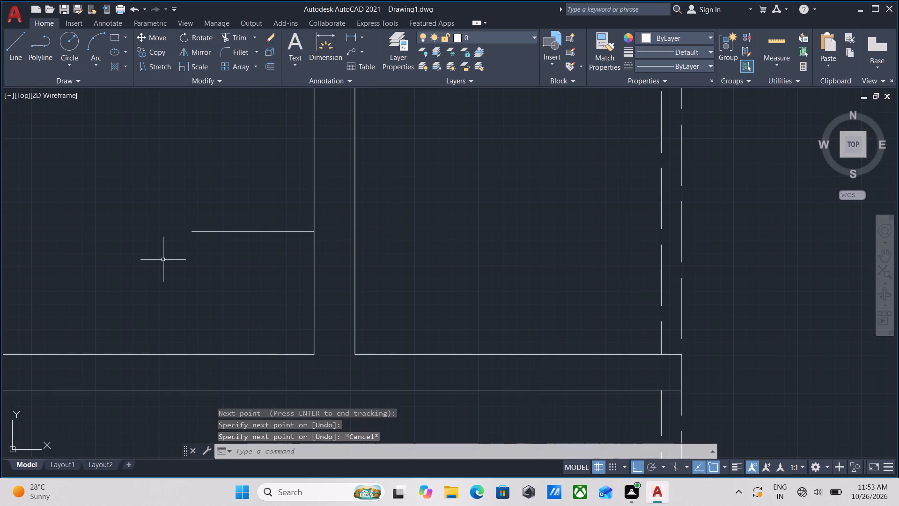
Draw a 2' line from the west end of the new east-west line south to the wall face, closing the square.
key(l)
key(Return)
click(193, 232)
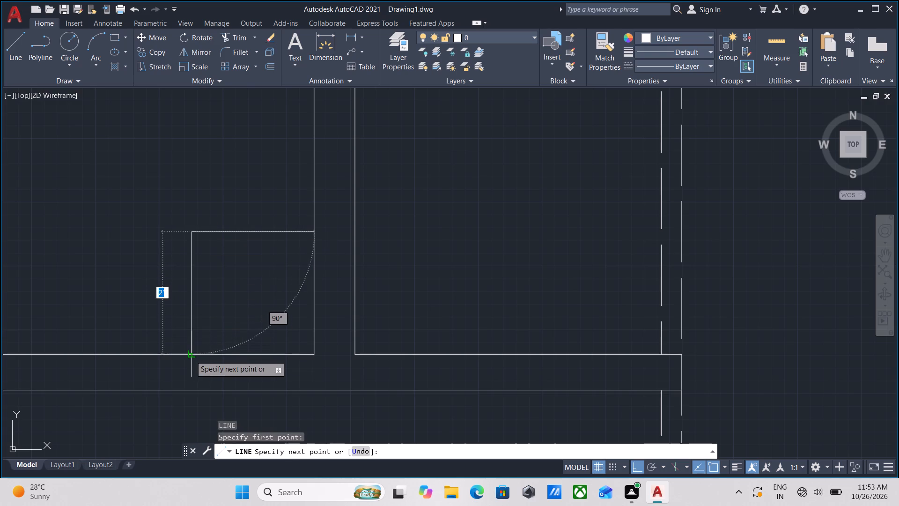
click(191, 356)
key(Escape)
Offset the west line of the small square enclosure 4" to the west.
click(210, 311)
click(174, 274)
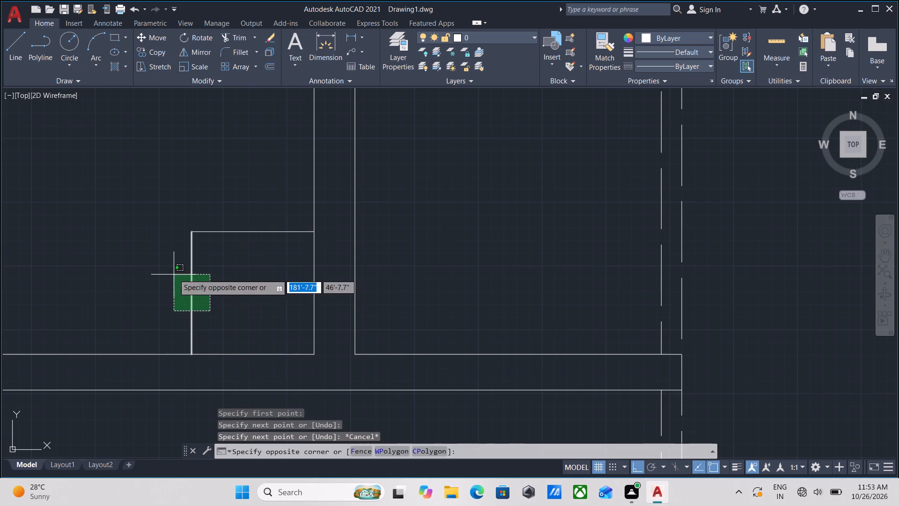
key(o)
key(Return)
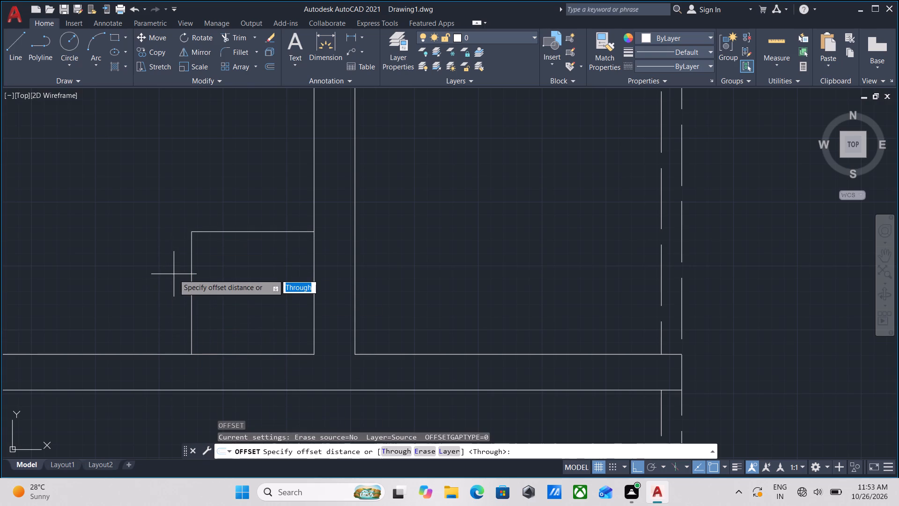
click(191, 295)
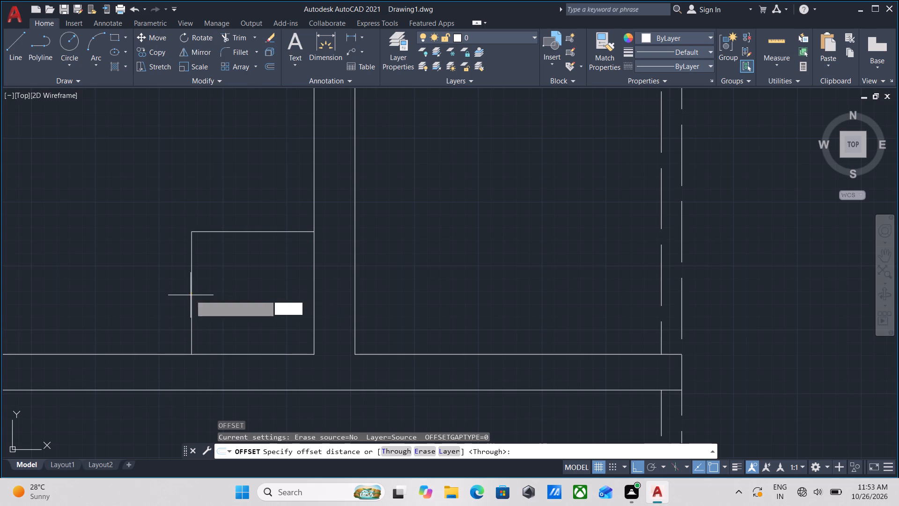
click(162, 306)
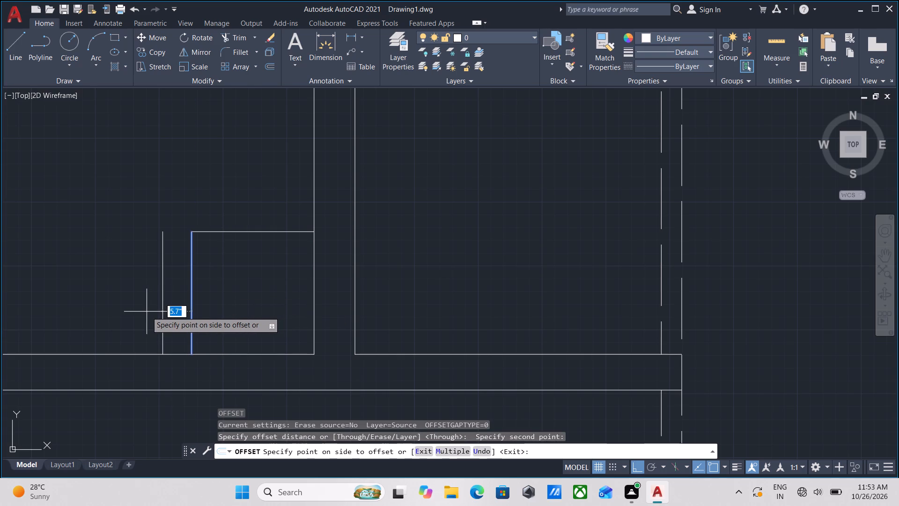
key(4)
key(shift+quotedbl)
key(Return)
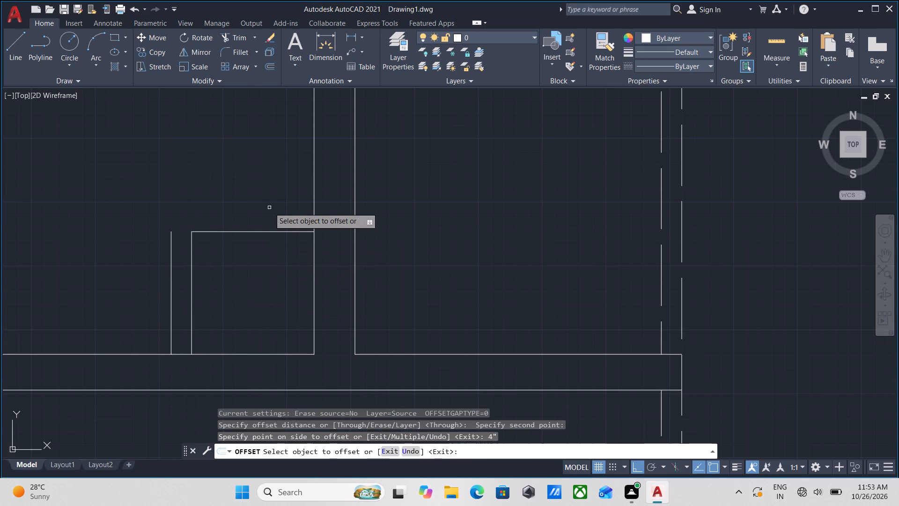
Offset the north line of the small square enclosure 4" to the north.
click(269, 231)
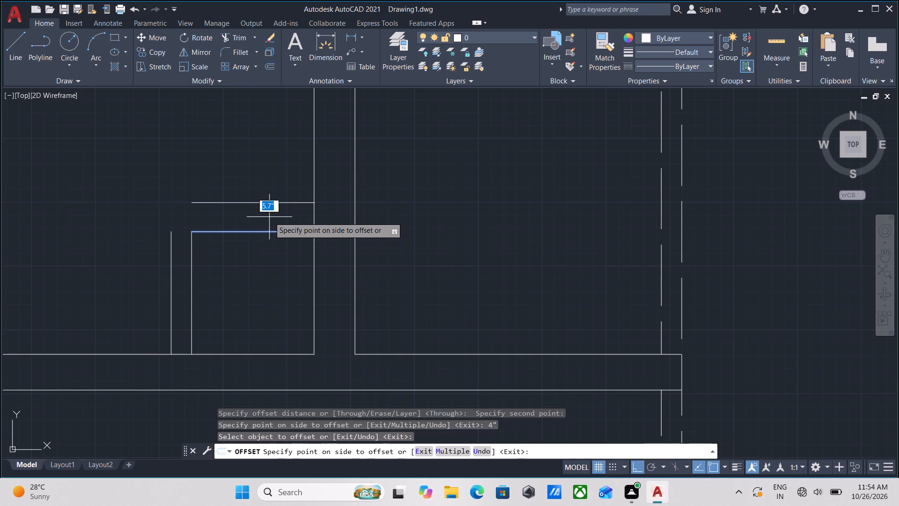
key(4)
key(shift+quotedbl)
key(Return)
key(Escape)
Fillet the two offset lines with zero radius into a sharp corner at the enclosure's northwest.
scroll(199, 236, up, 1)
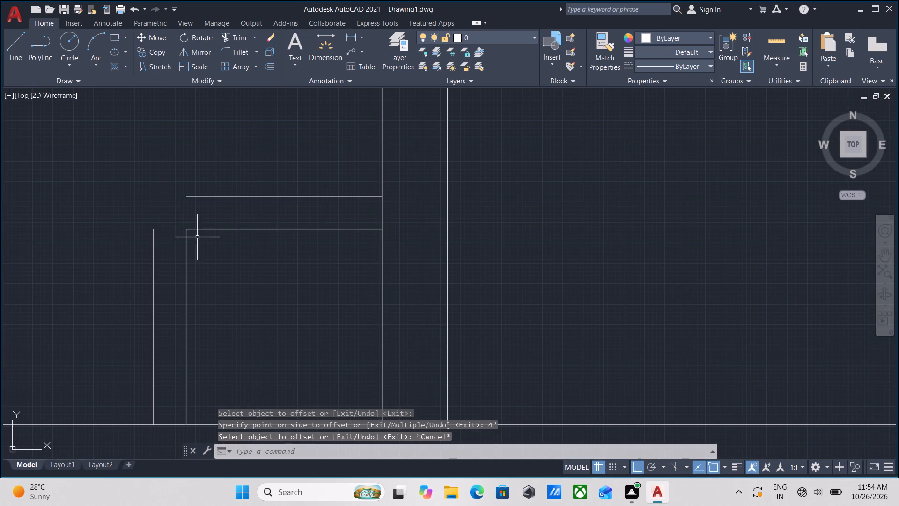
scroll(203, 234, down, 1)
middle_drag(228, 275, 246, 288)
key(f)
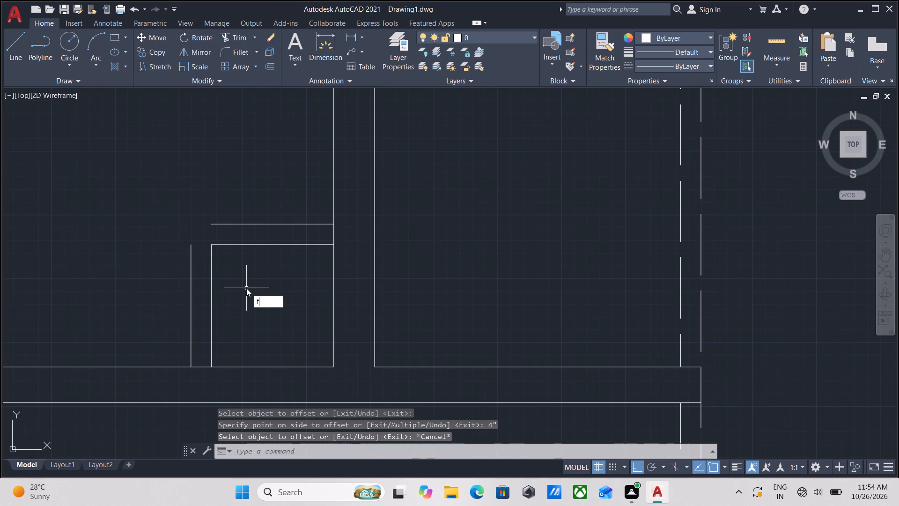
key(Return)
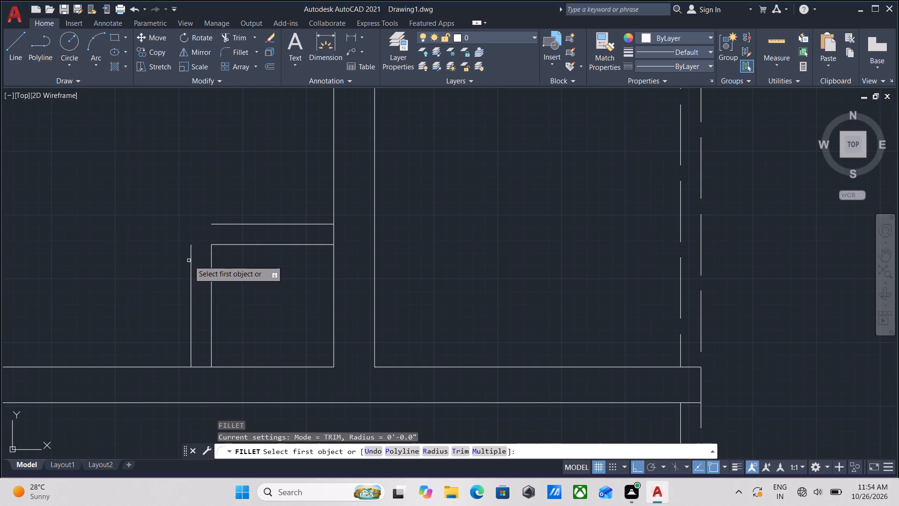
click(191, 258)
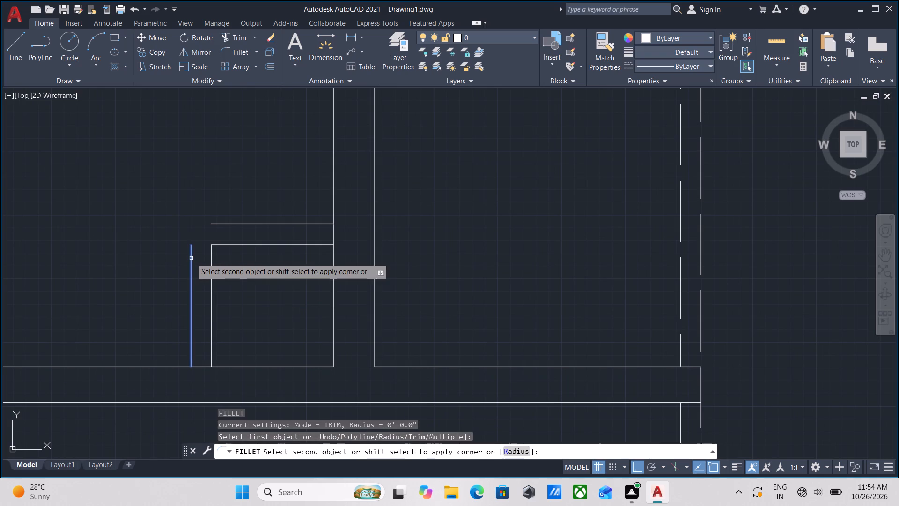
click(229, 223)
key(Escape)
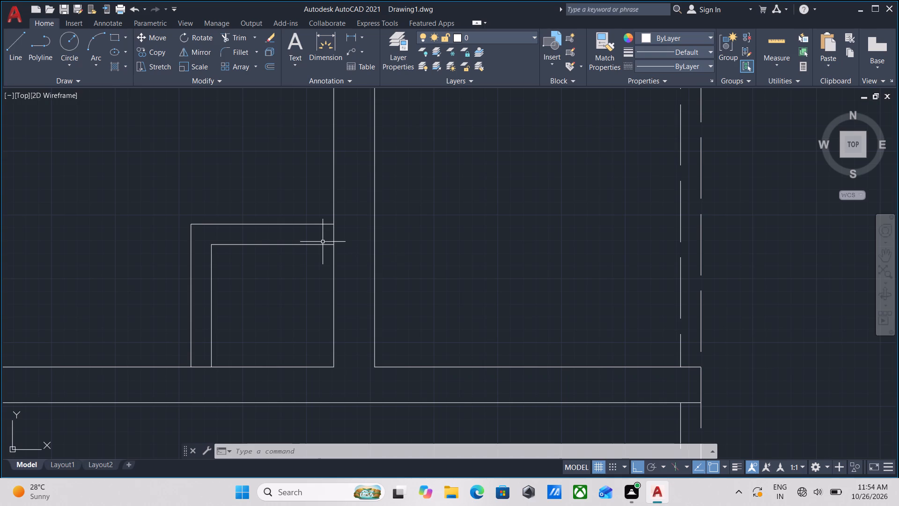
Draw an 8" line from the east end of the enclosure's outer north line across the adjoining wall to its east face.
key(l)
key(Return)
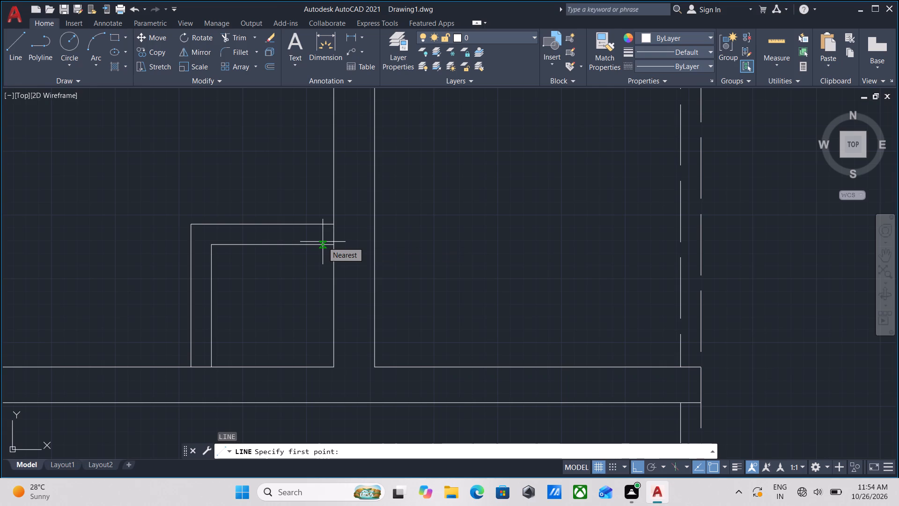
scroll(321, 230, up, 1)
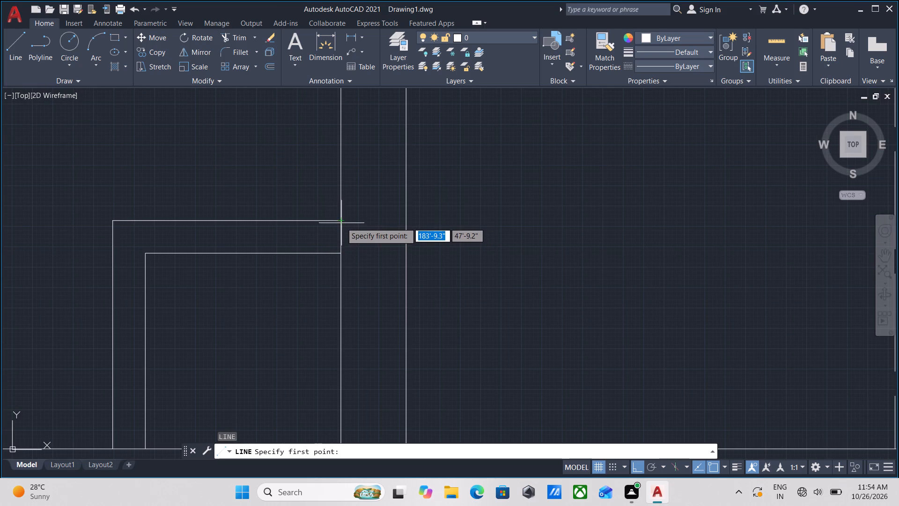
click(341, 223)
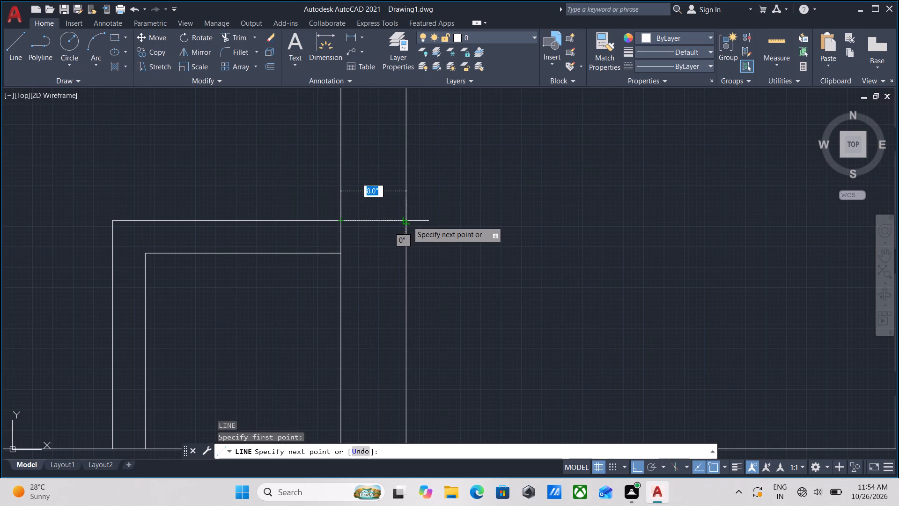
click(407, 221)
key(Escape)
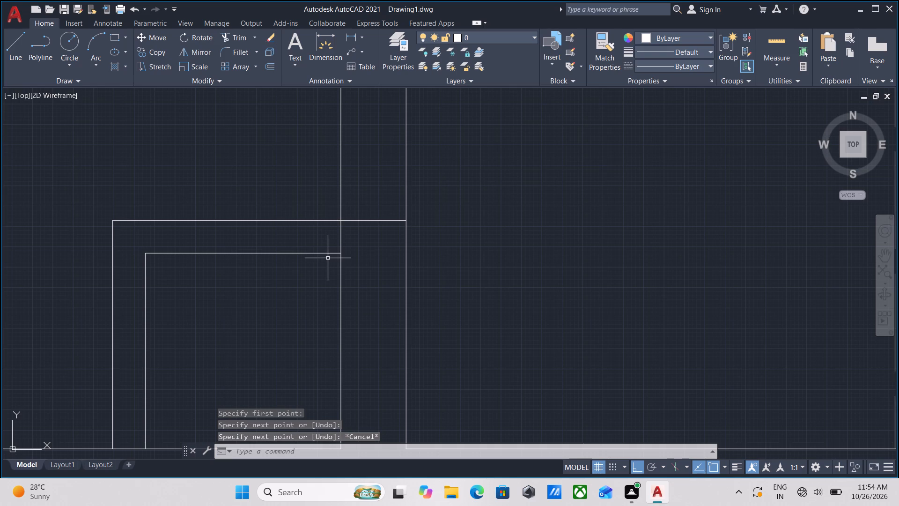
Trim the north-south wall's west face between the enclosure's outer and inner north lines.
scroll(375, 244, up, 1)
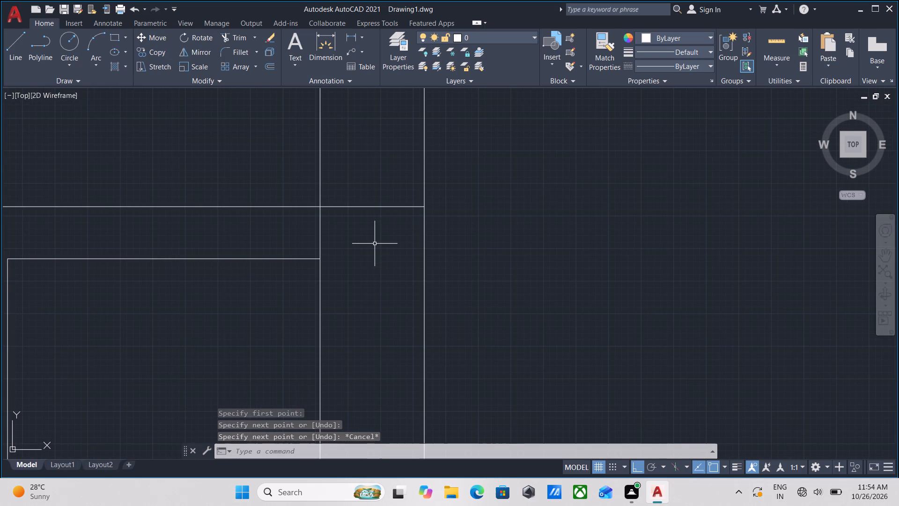
text(tr)
key(Return)
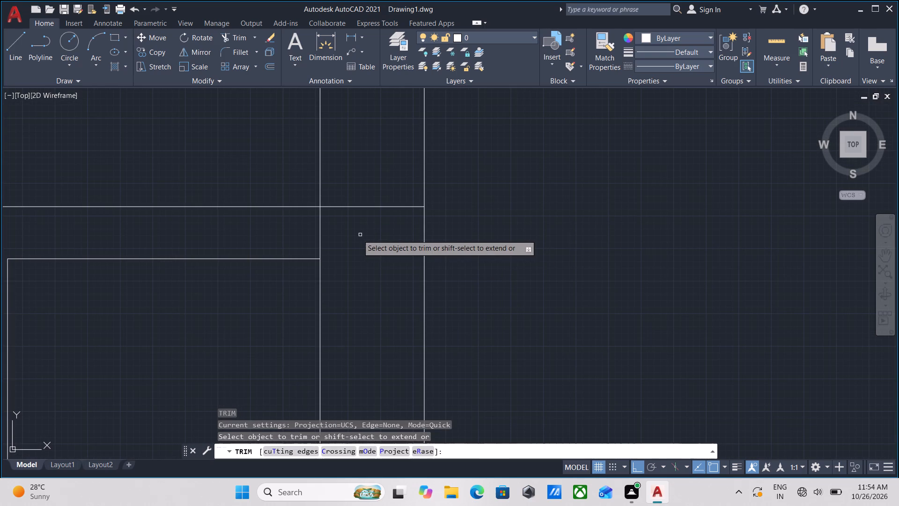
click(354, 235)
click(271, 230)
key(Escape)
Trim the east-west wall's north face between the enclosure's outer and inner west lines.
scroll(326, 298, down, 3)
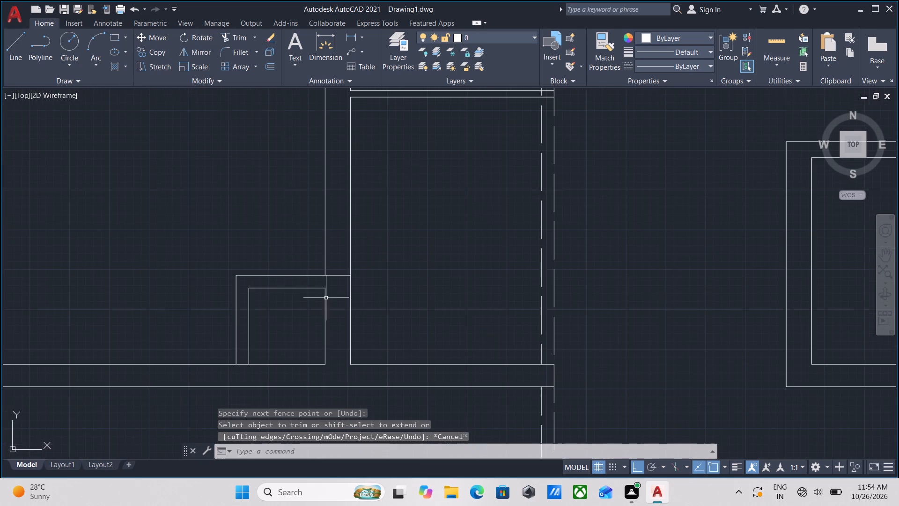
middle_drag(326, 298, 325, 241)
scroll(238, 340, up, 2)
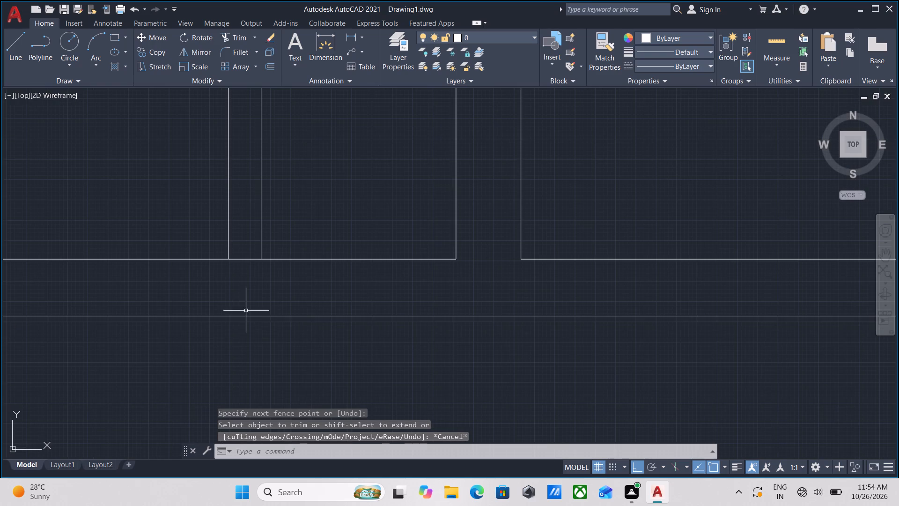
middle_drag(251, 299, 252, 334)
text(tr)
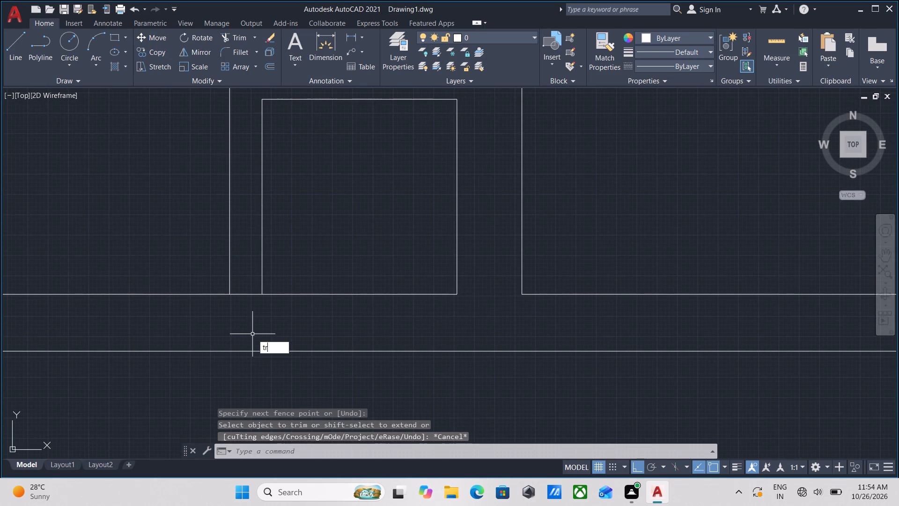
key(Return)
click(238, 302)
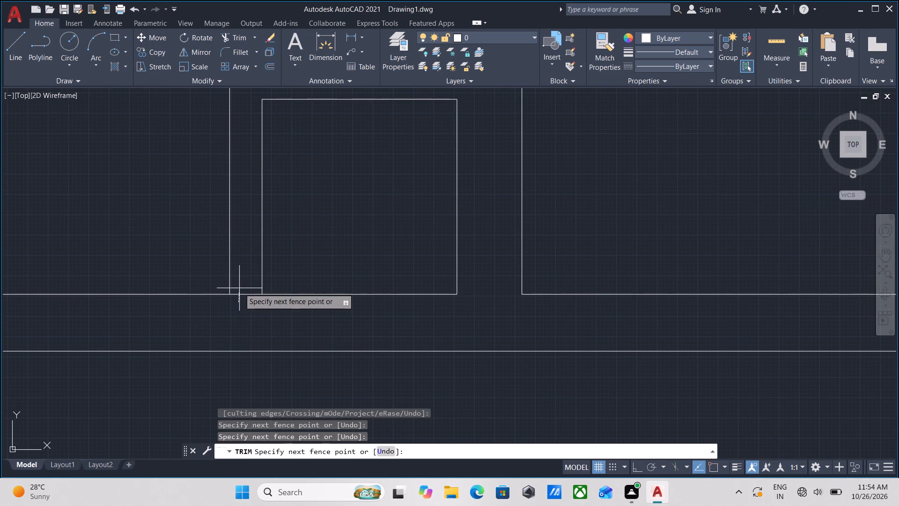
click(241, 283)
key(Escape)
Set the current linetype to DASHED.
scroll(241, 283, down, 4)
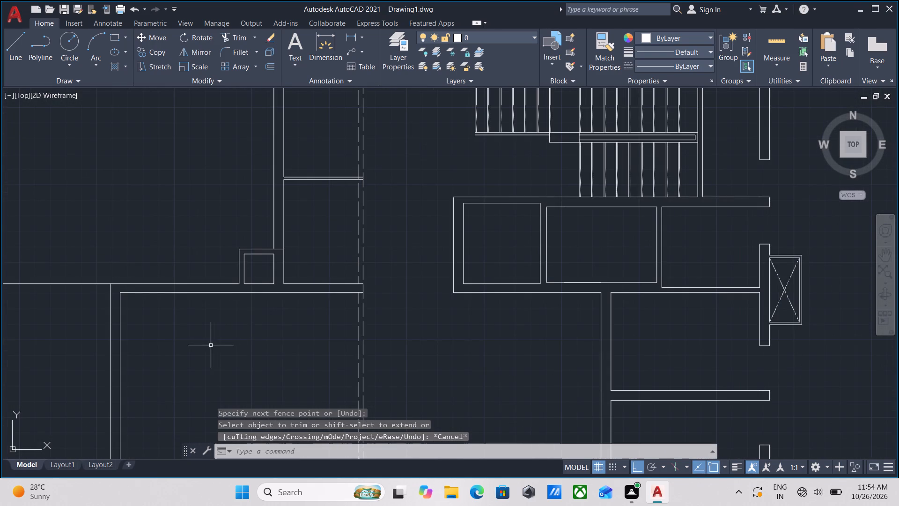
scroll(261, 283, up, 3)
middle_drag(242, 272, 244, 310)
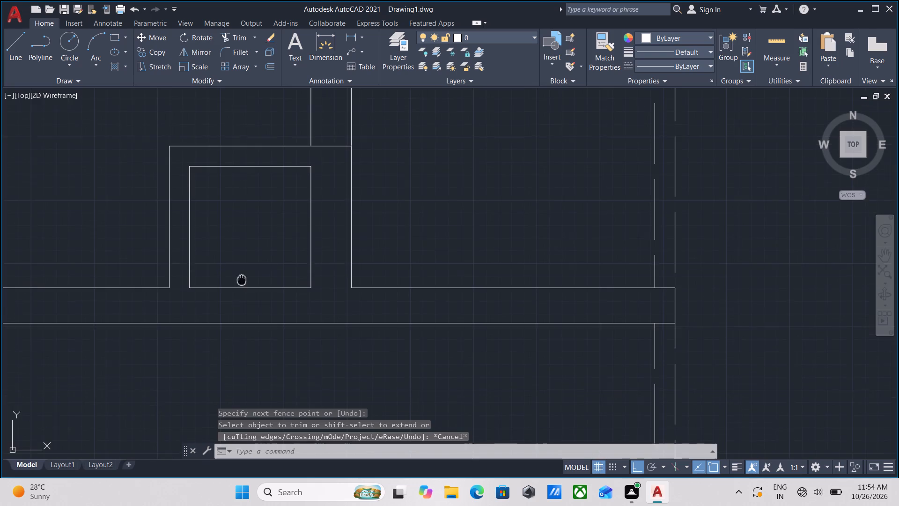
middle_drag(244, 310, 249, 357)
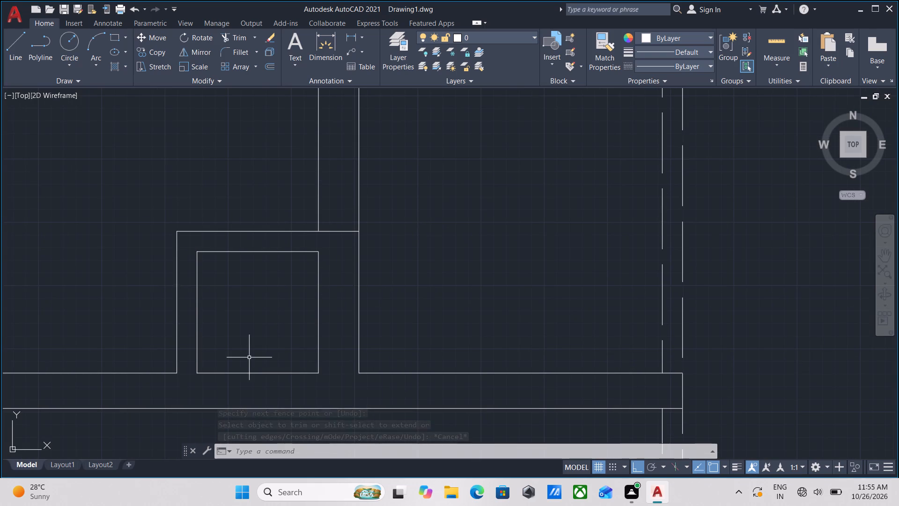
scroll(249, 357, down, 2)
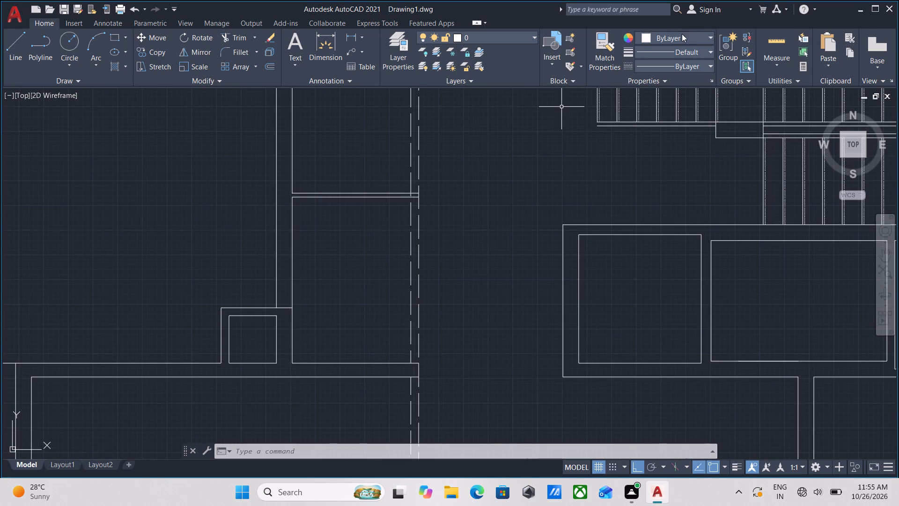
click(695, 60)
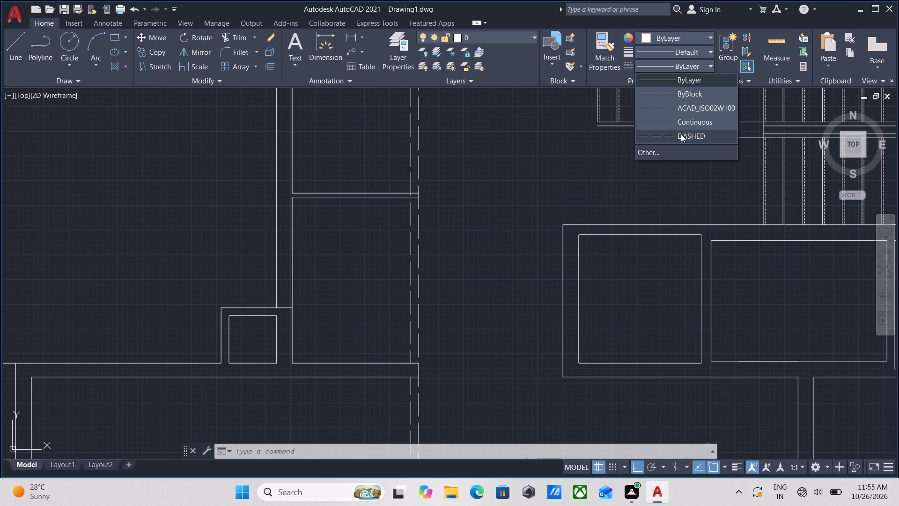
click(679, 135)
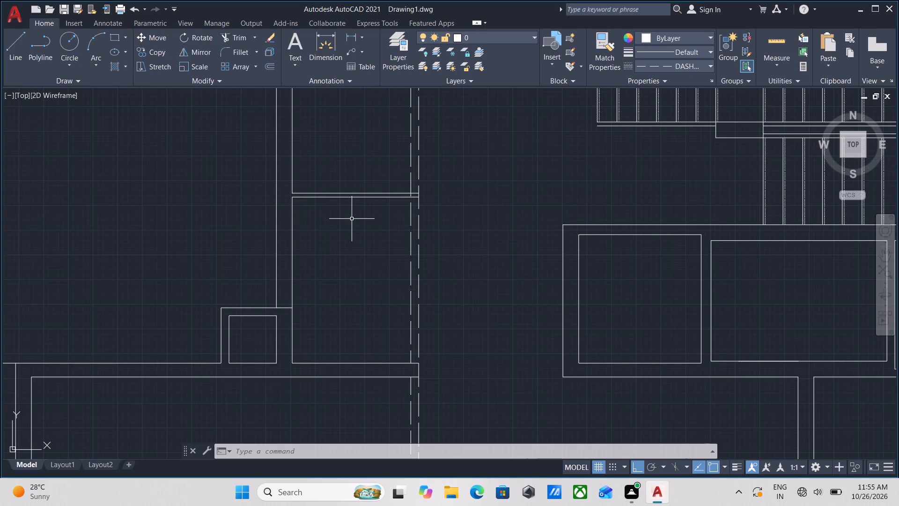
Draw two crossing dashed diagonal lines between the opposite inner corners of the 2' square enclosure.
key(l)
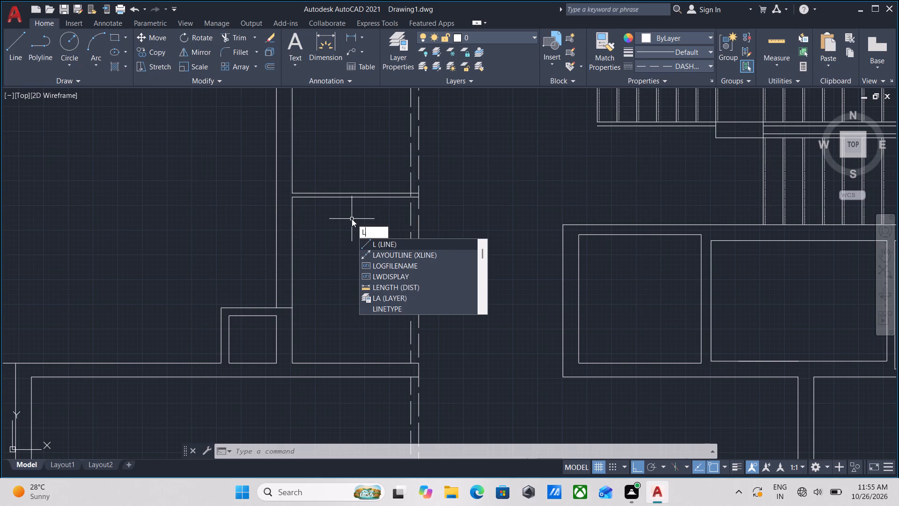
key(Return)
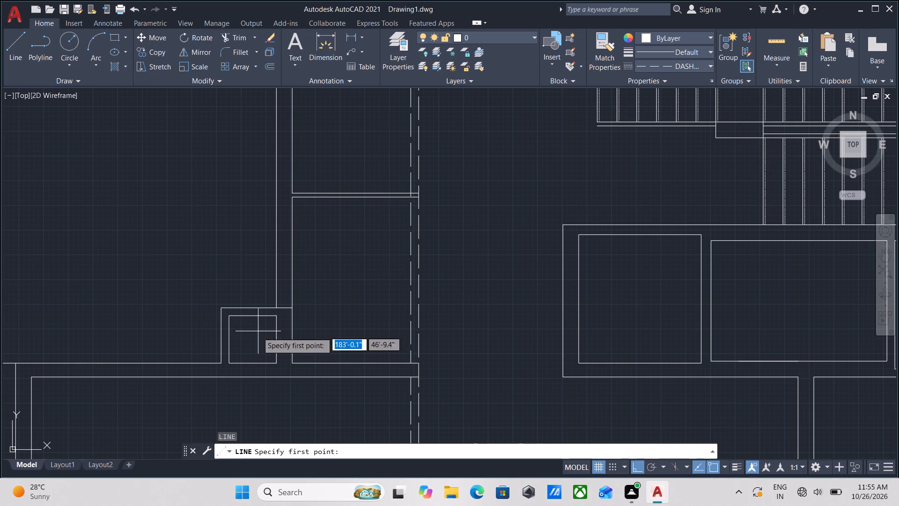
scroll(229, 380, up, 3)
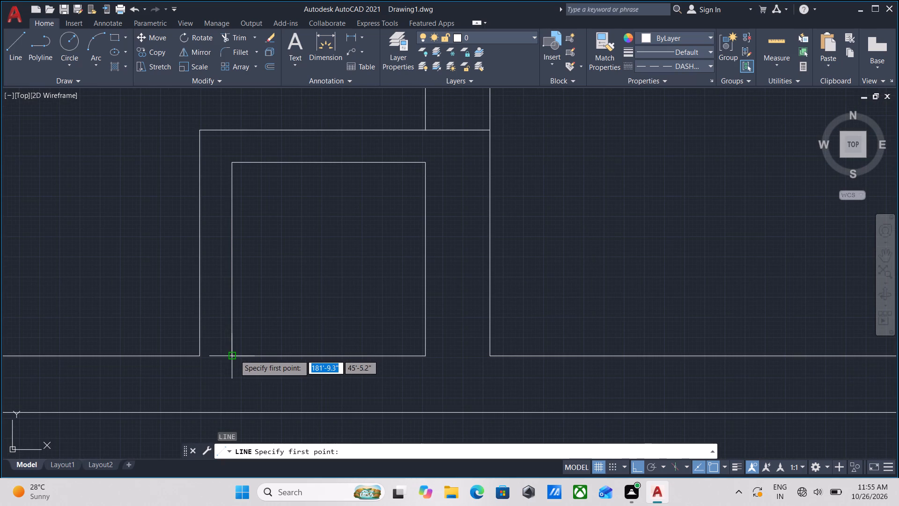
click(235, 355)
middle_drag(293, 261, 281, 300)
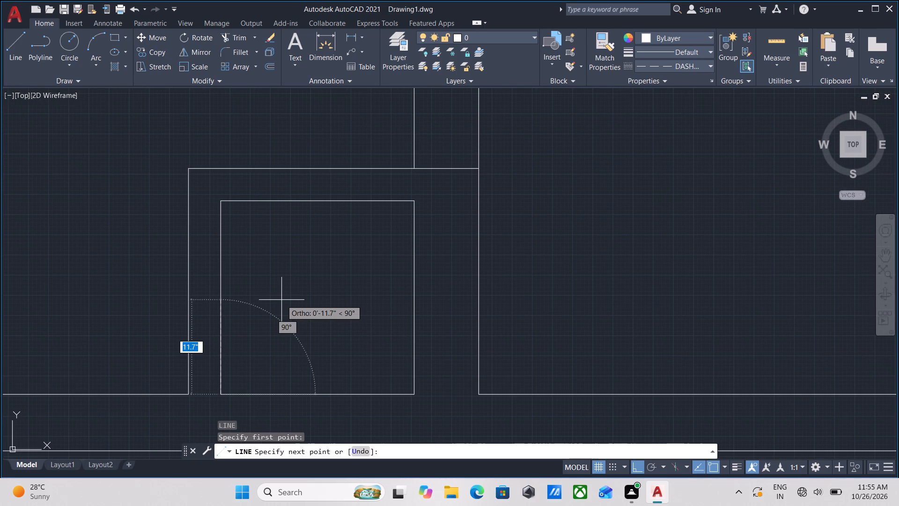
key(F8)
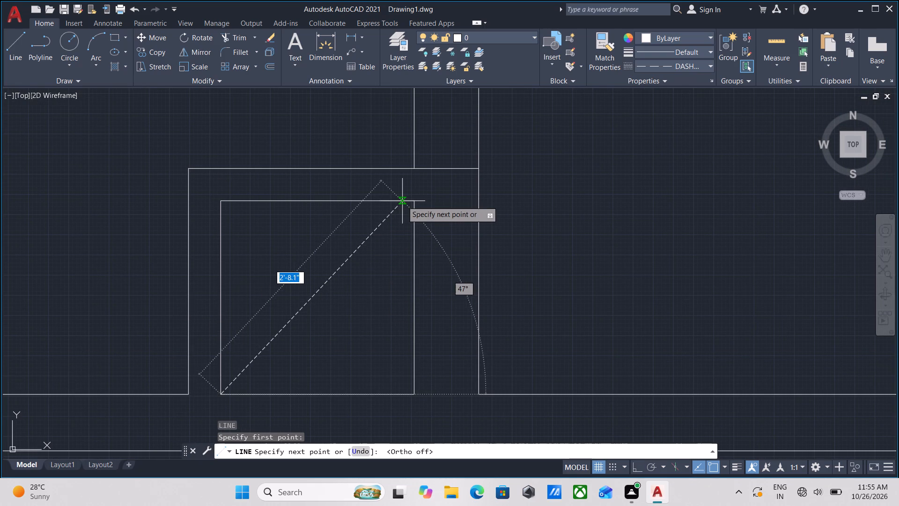
click(415, 204)
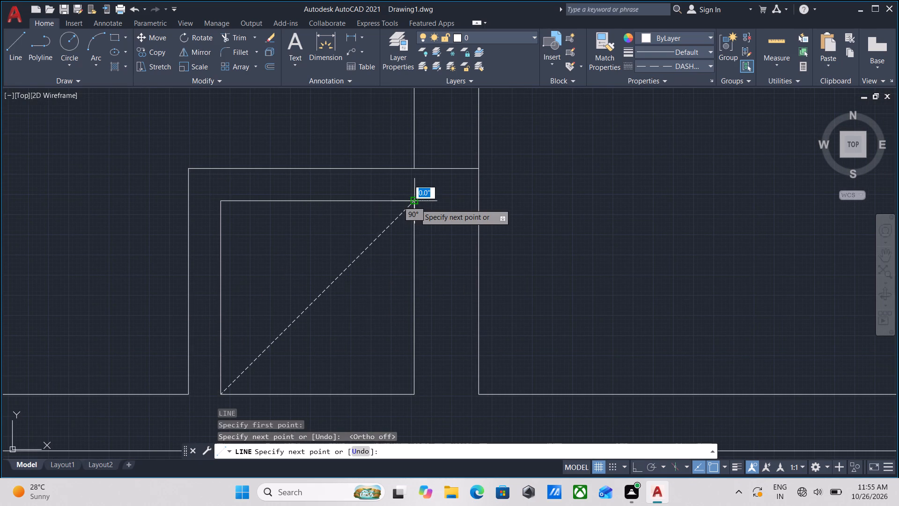
key(Escape)
key(l)
key(Return)
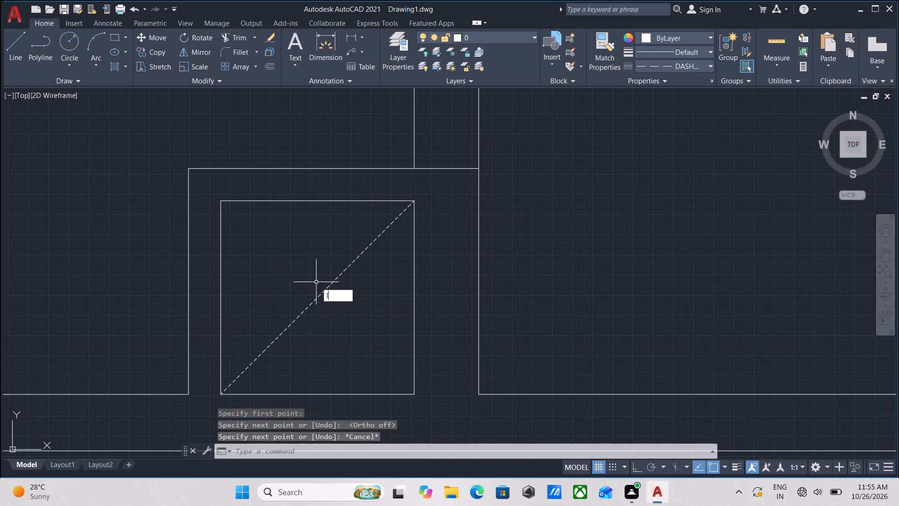
click(221, 202)
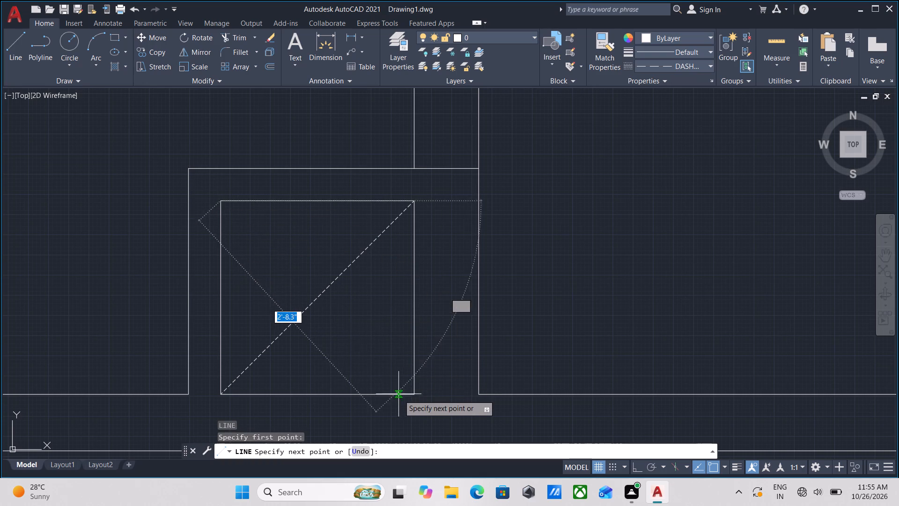
click(415, 397)
key(Escape)
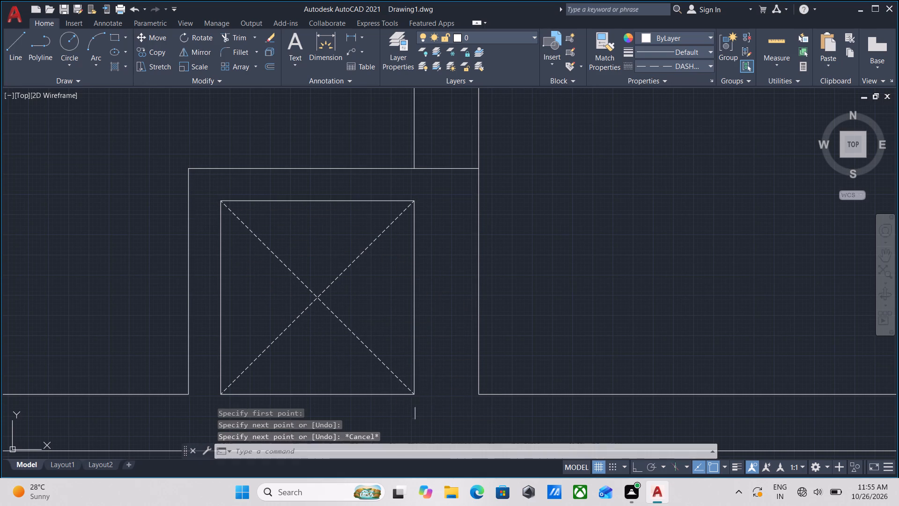
Examine the western rooms and their wall junctions around and south of the enclosure for unfinished linework.
scroll(361, 336, down, 4)
scroll(425, 346, down, 2)
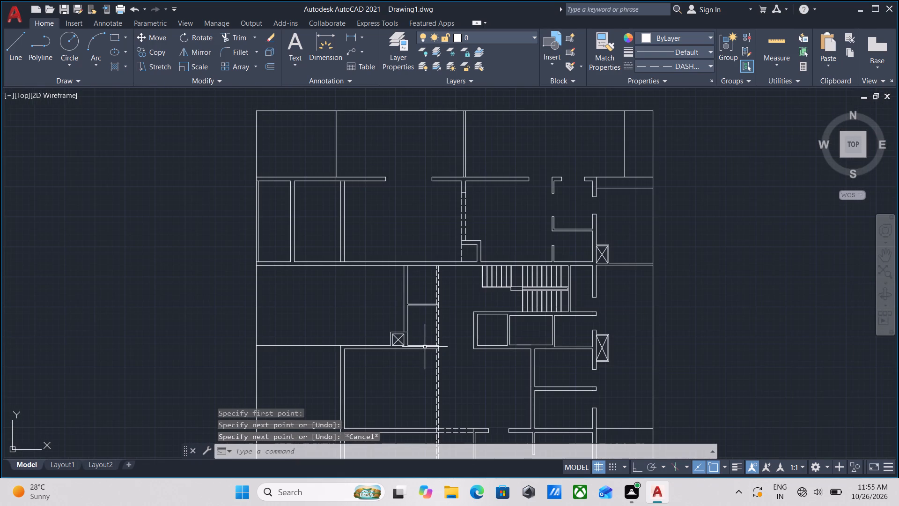
middle_drag(349, 278, 282, 197)
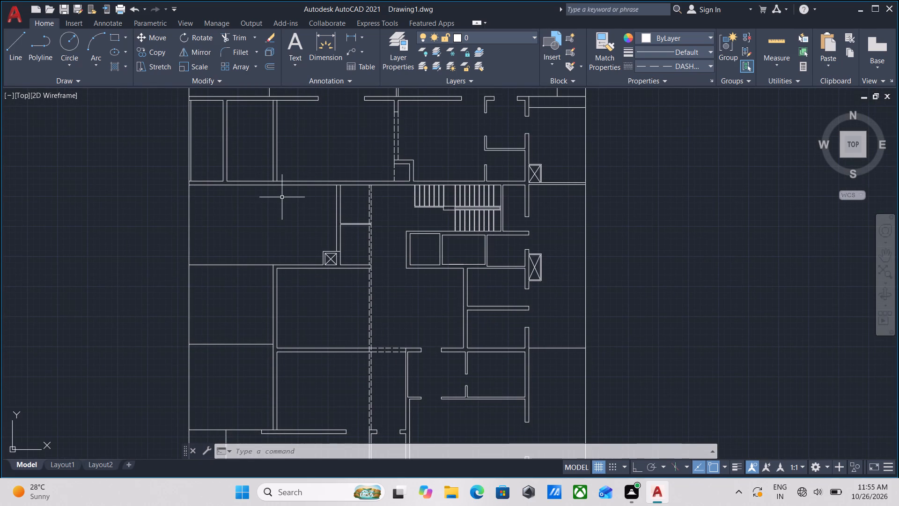
scroll(290, 201, up, 1)
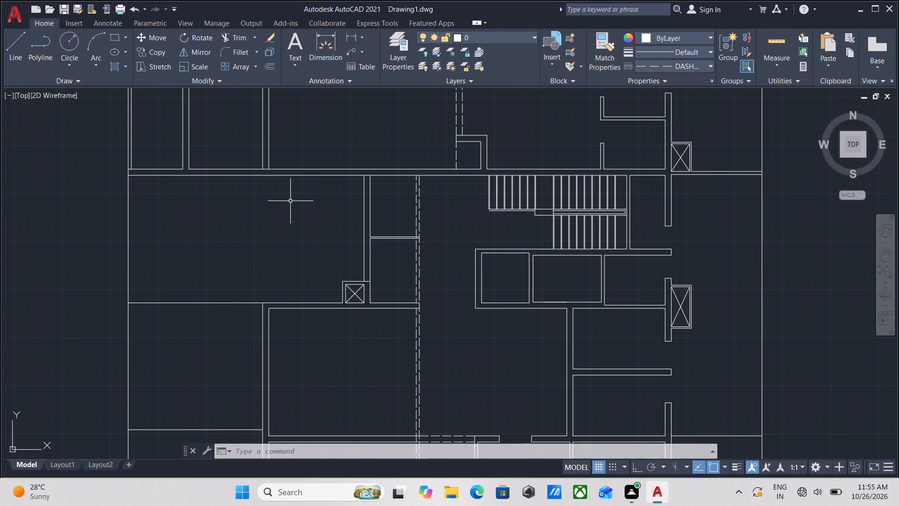
scroll(290, 201, down, 1)
middle_drag(290, 201, 335, 254)
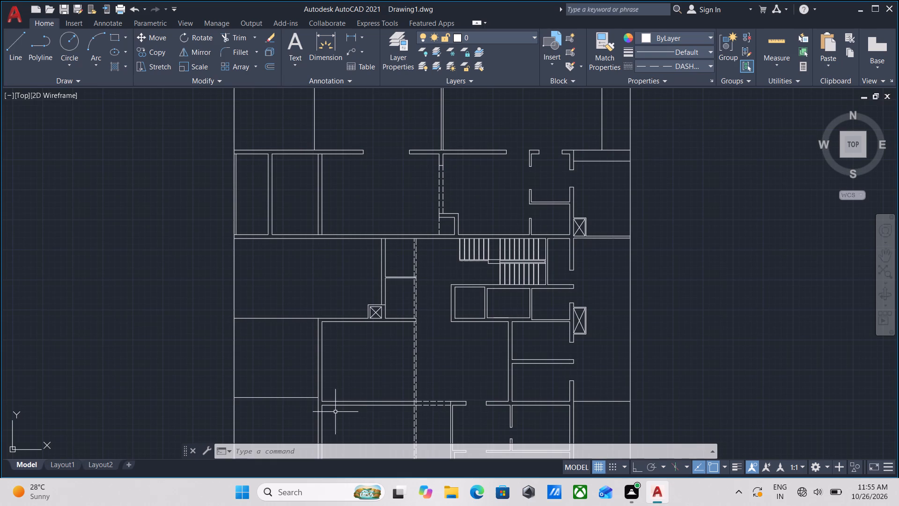
middle_drag(328, 382, 319, 288)
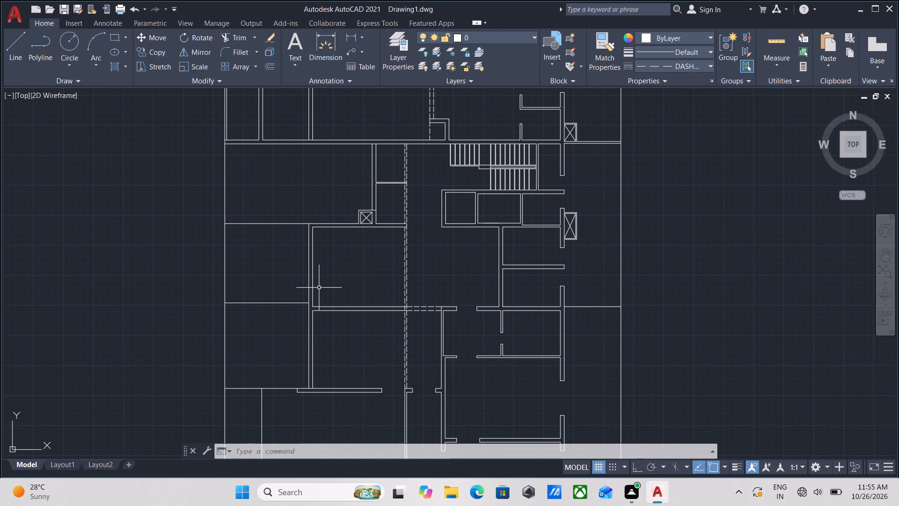
scroll(319, 288, up, 2)
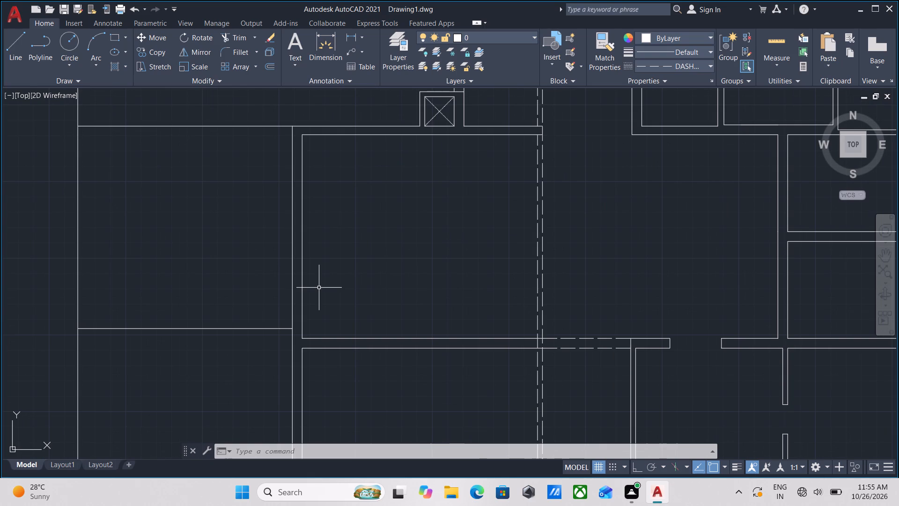
scroll(319, 288, down, 2)
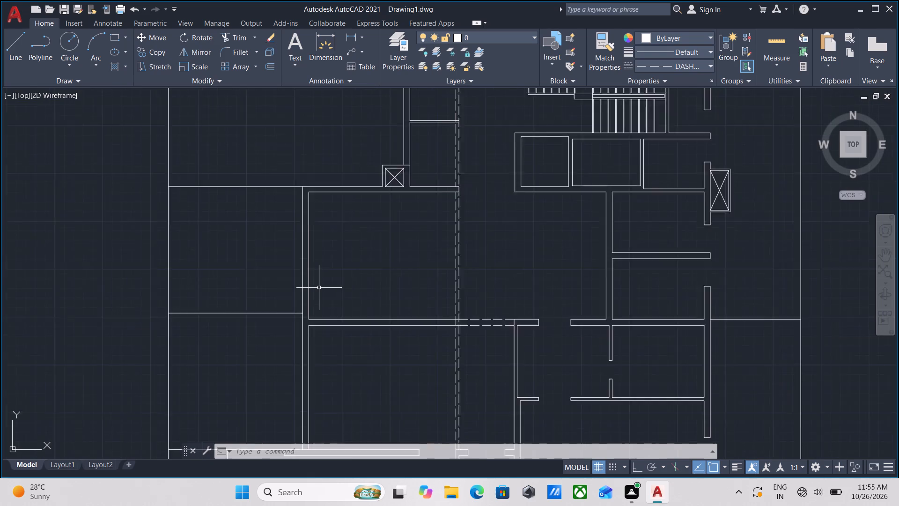
scroll(313, 328, up, 4)
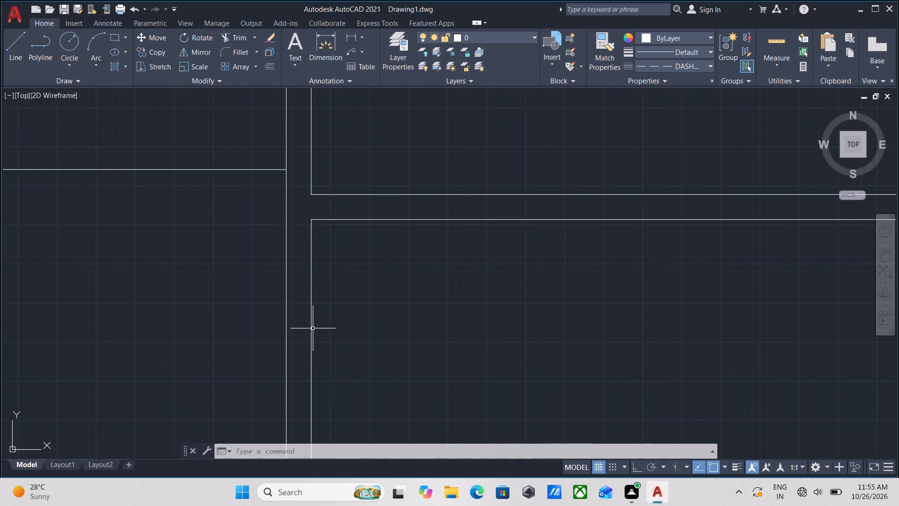
scroll(315, 265, down, 2)
middle_drag(315, 265, 315, 335)
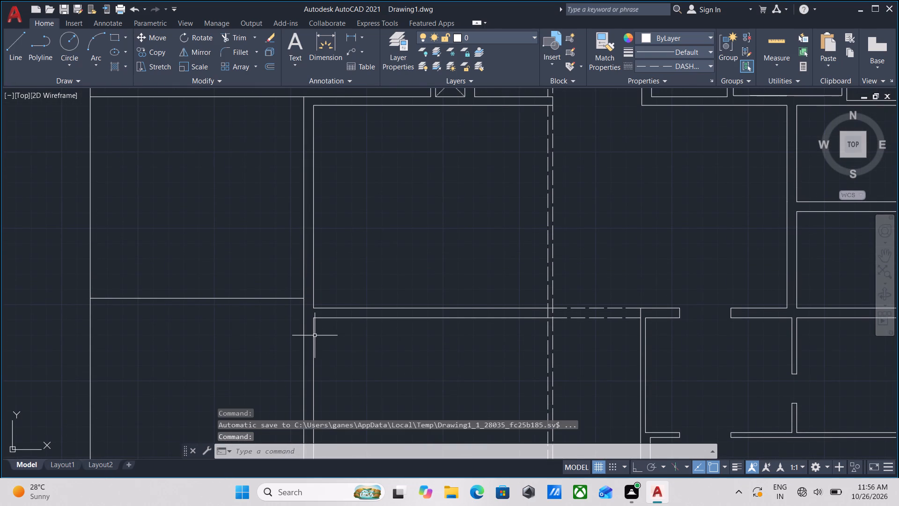
scroll(315, 335, down, 2)
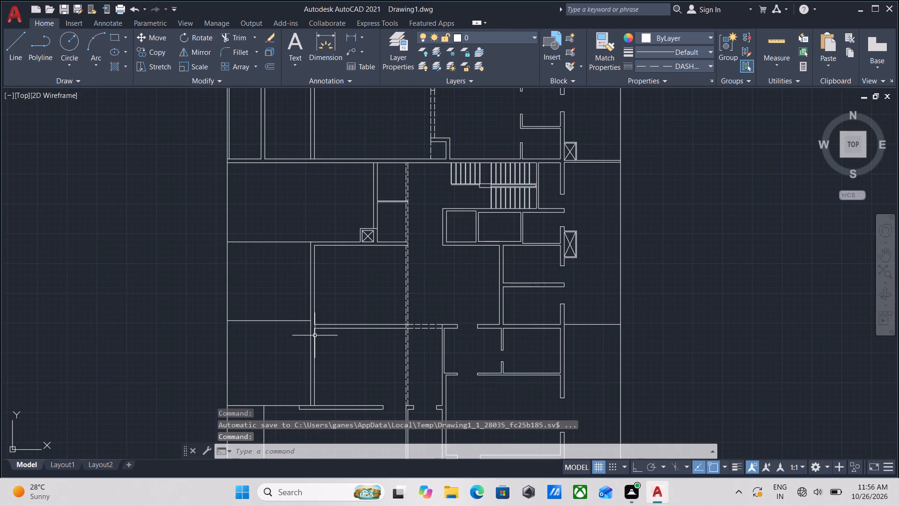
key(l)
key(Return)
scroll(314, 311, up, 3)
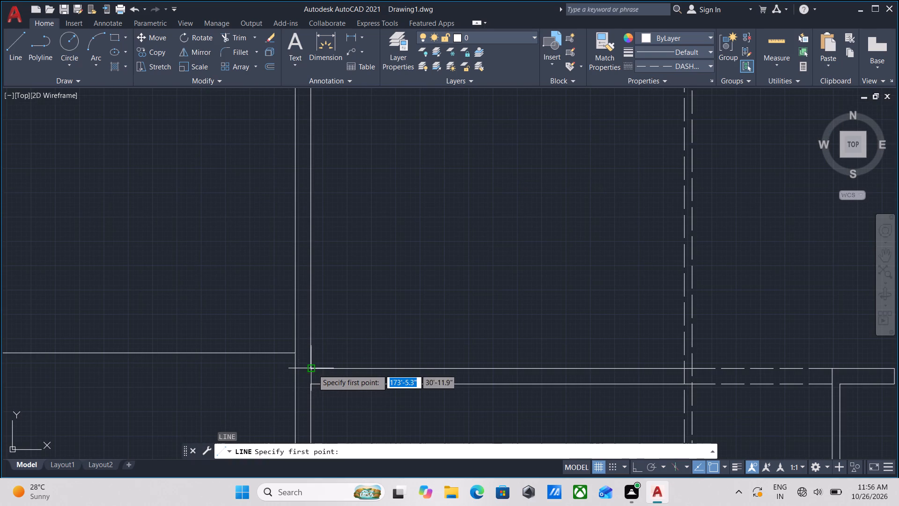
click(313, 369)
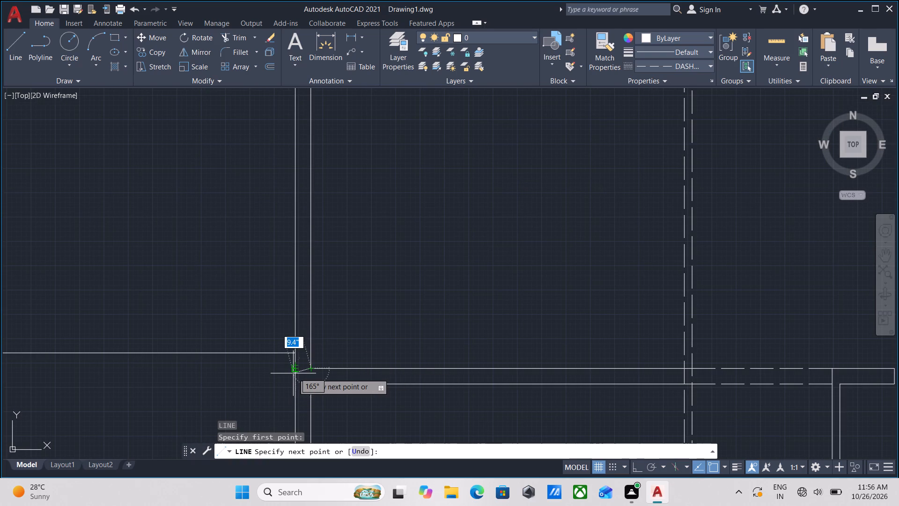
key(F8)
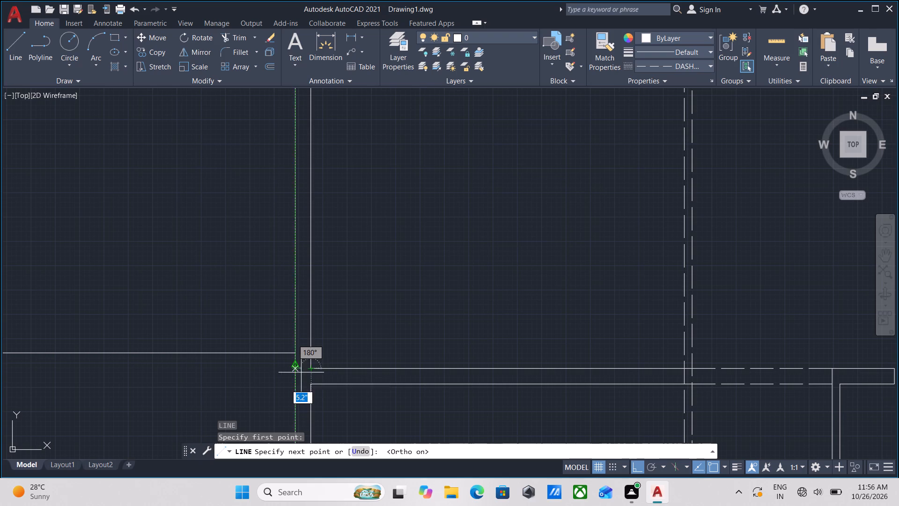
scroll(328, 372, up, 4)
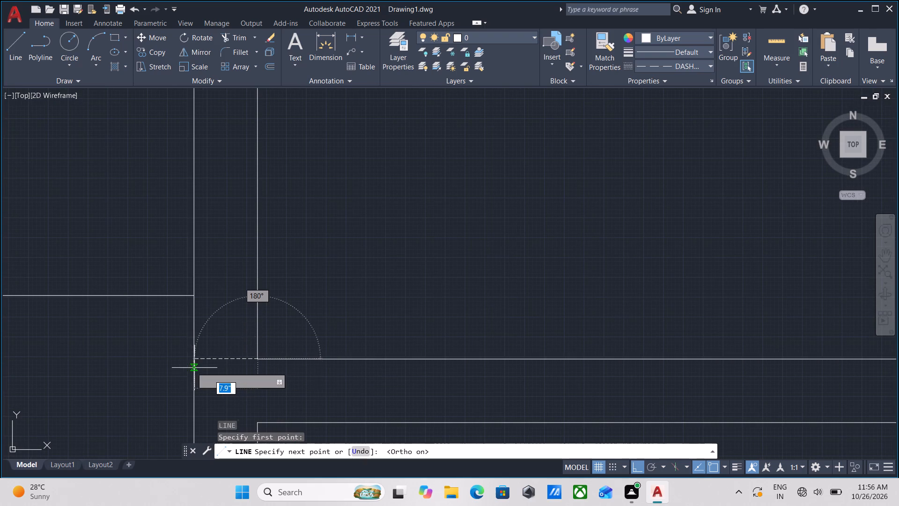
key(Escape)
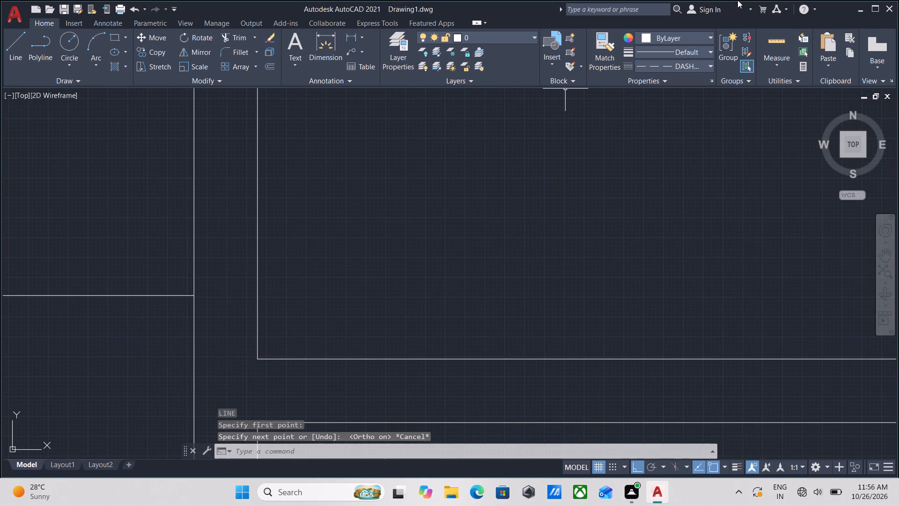
Set the current linetype to ByLayer.
click(688, 67)
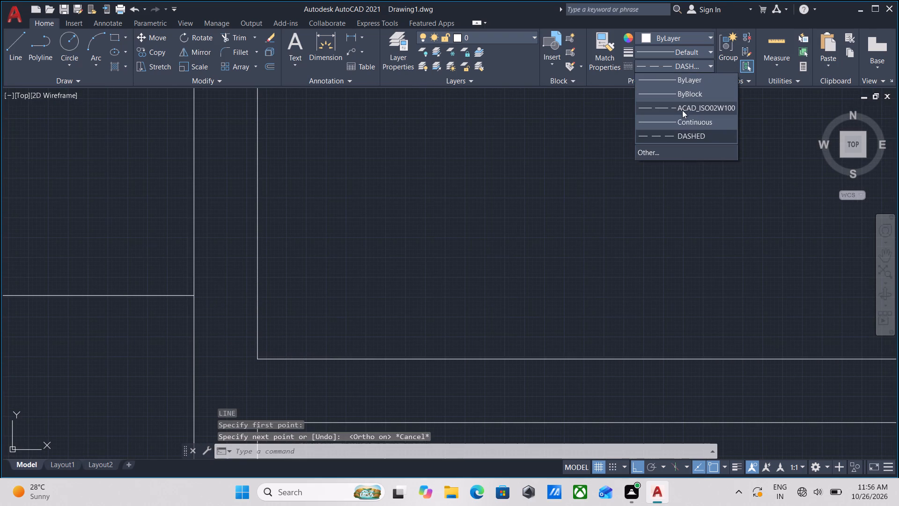
scroll(666, 119, up, 1)
scroll(658, 82, up, 1)
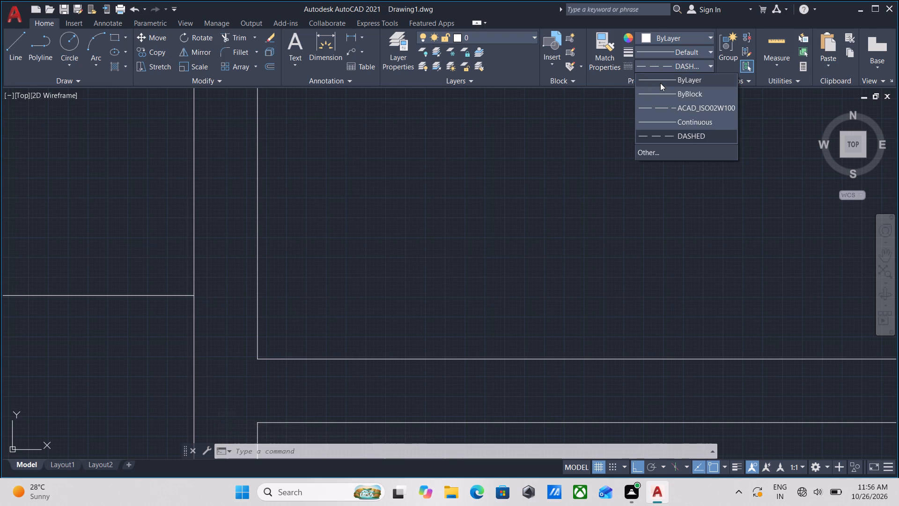
click(660, 83)
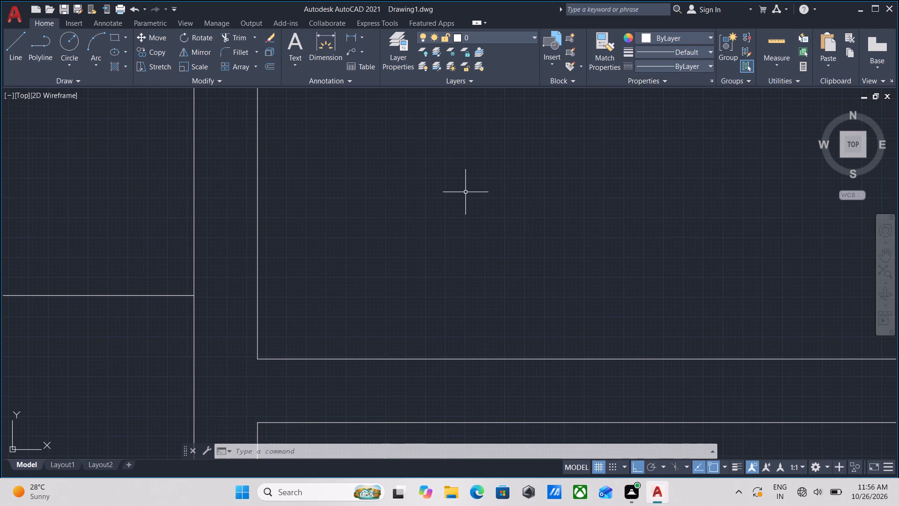
With Ortho on, draw a line continuing the east-west wall's north face west across the north-south wall to its west face.
scroll(322, 230, down, 3)
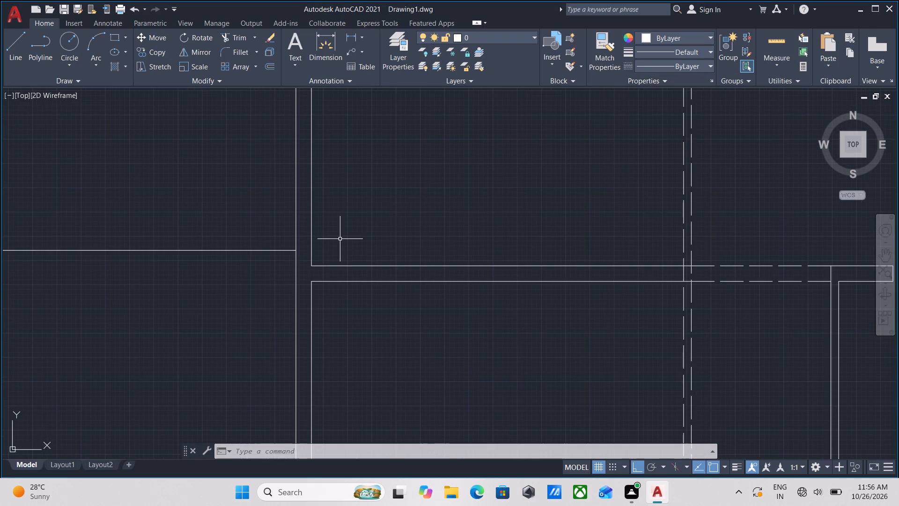
key(l)
key(Return)
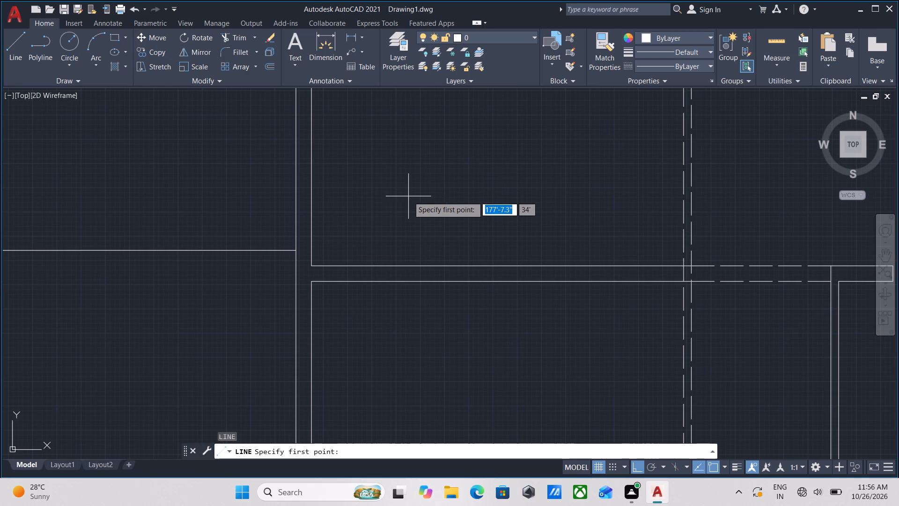
scroll(410, 235, down, 1)
scroll(350, 246, up, 4)
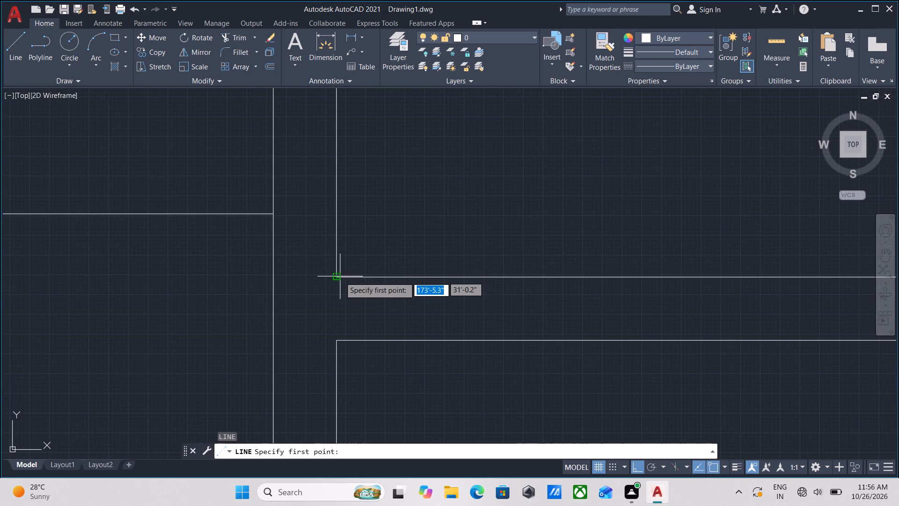
click(336, 280)
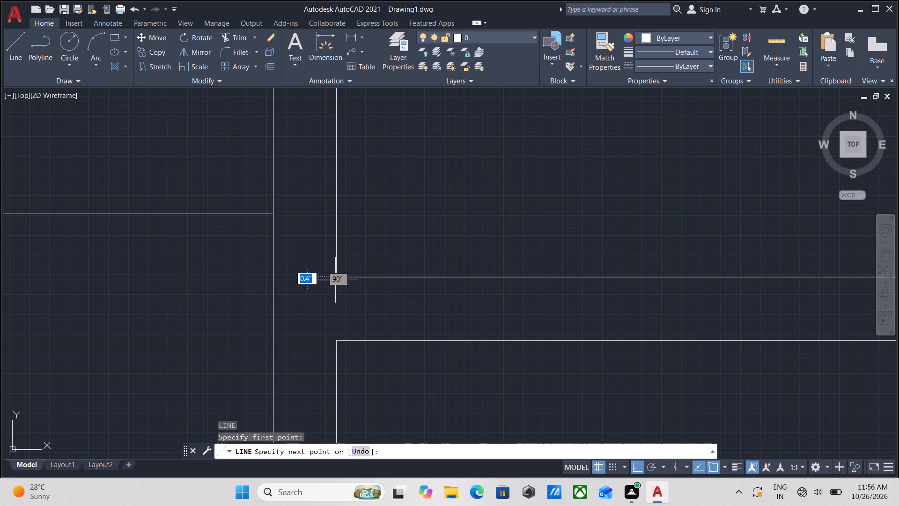
click(273, 277)
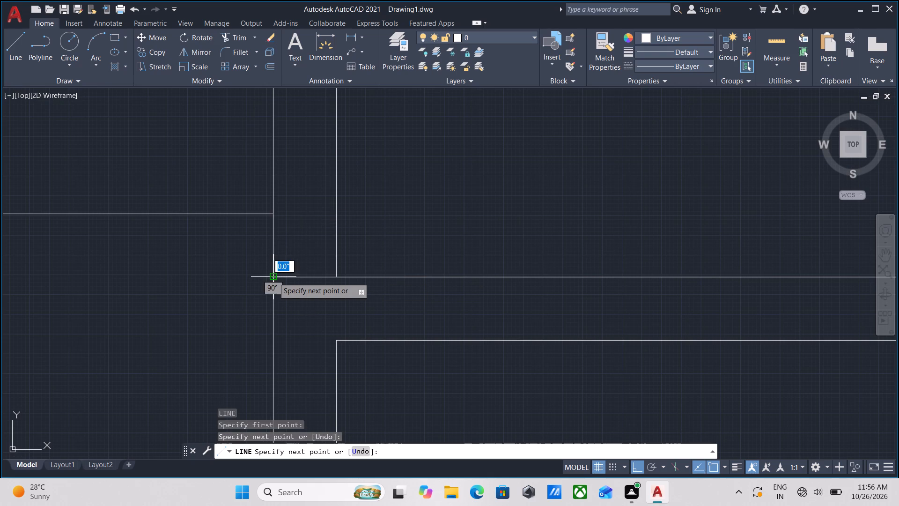
key(Escape)
Draw a line continuing the same east-west wall's south face west across the north-south wall to its west face.
key(l)
key(Return)
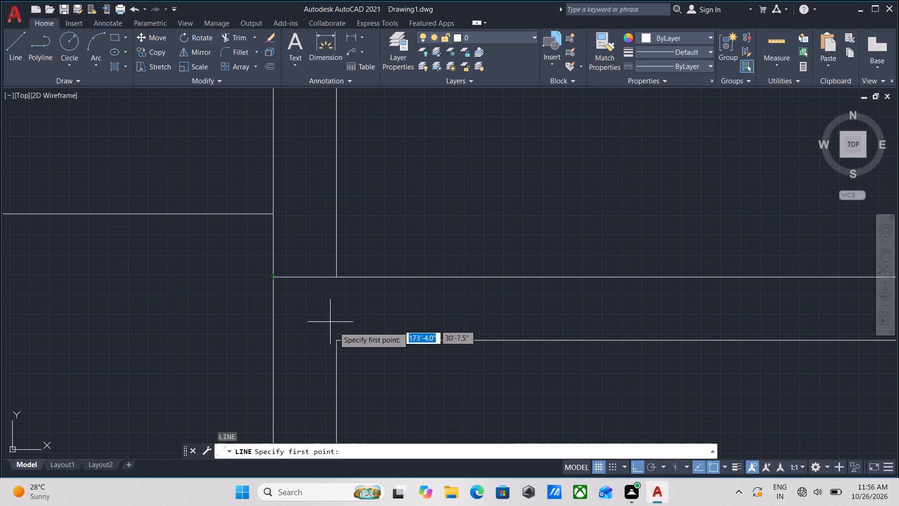
click(336, 339)
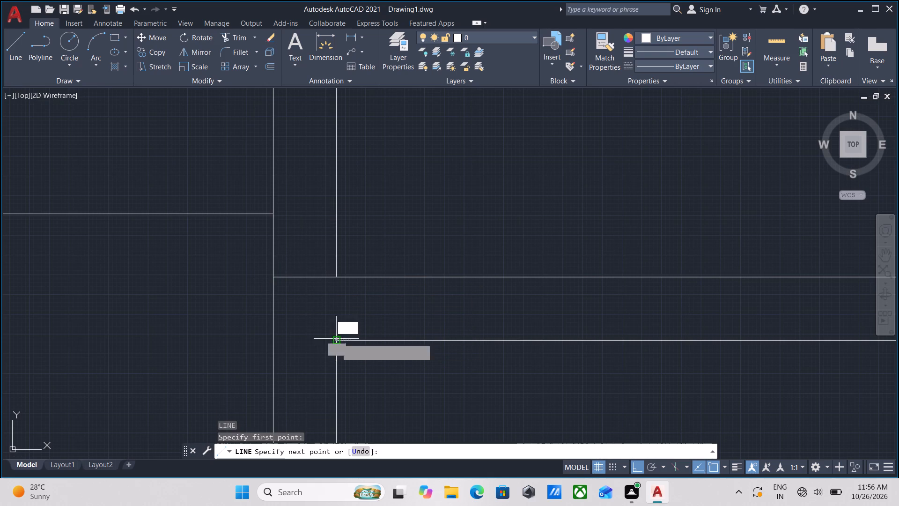
click(273, 338)
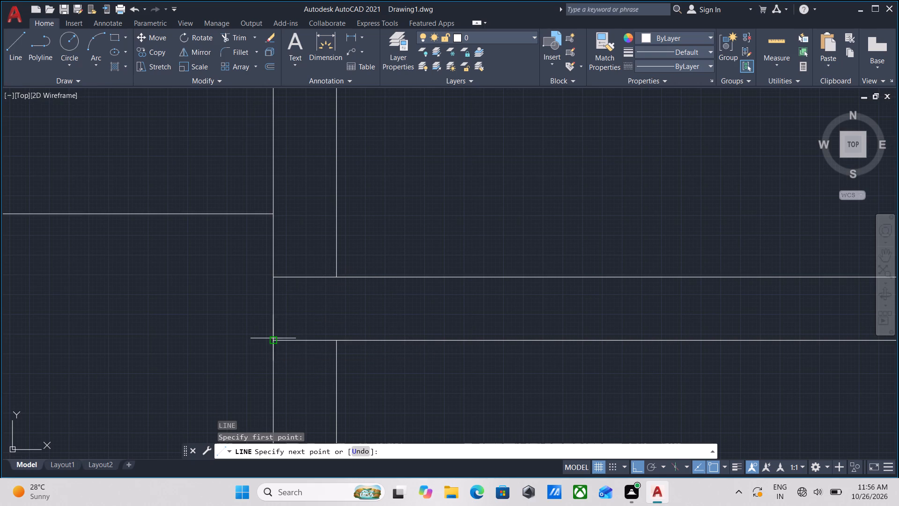
Draw a line continuing the south face of the wall below the crossed enclosure west across the north-south wall to its west face.
key(Escape)
scroll(275, 335, down, 3)
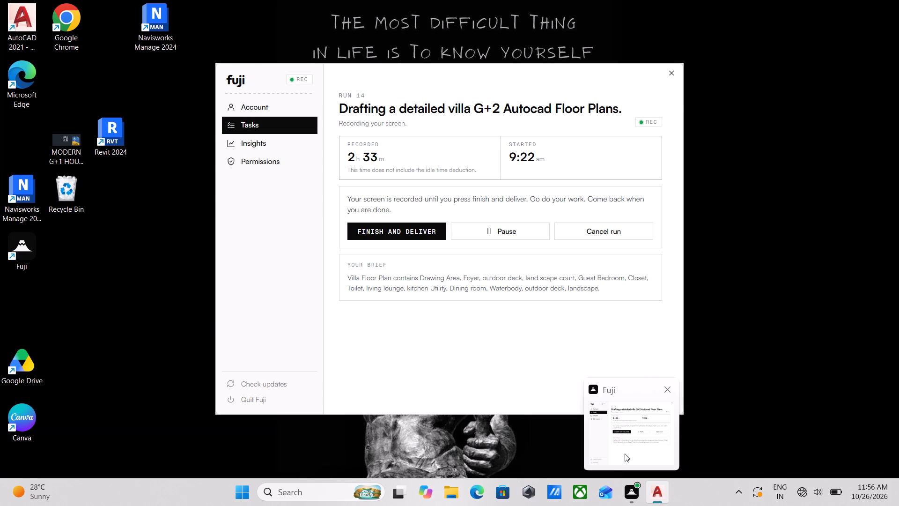
scroll(324, 333, down, 3)
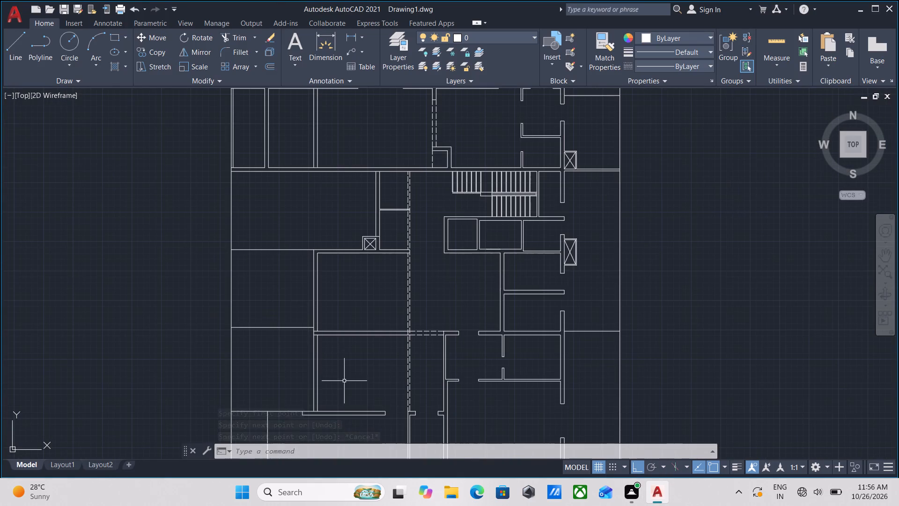
middle_drag(340, 372, 328, 276)
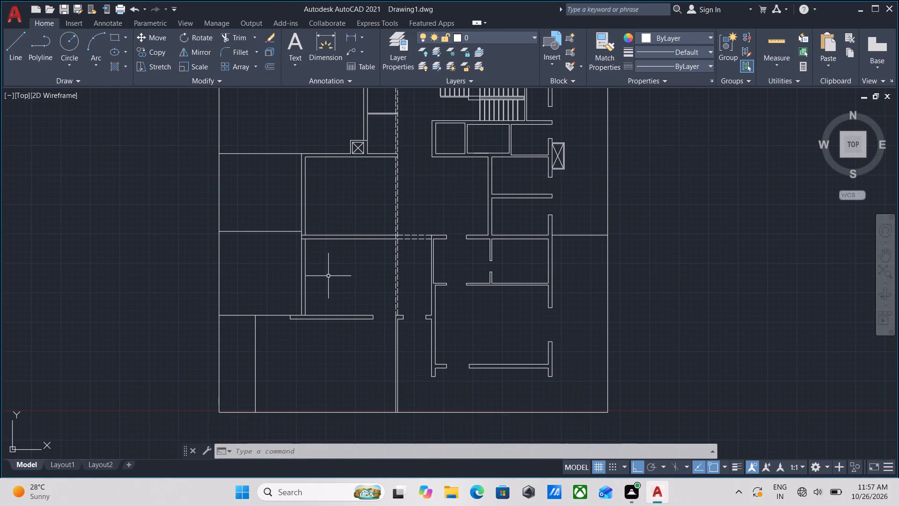
middle_drag(318, 140, 315, 265)
scroll(307, 278, up, 3)
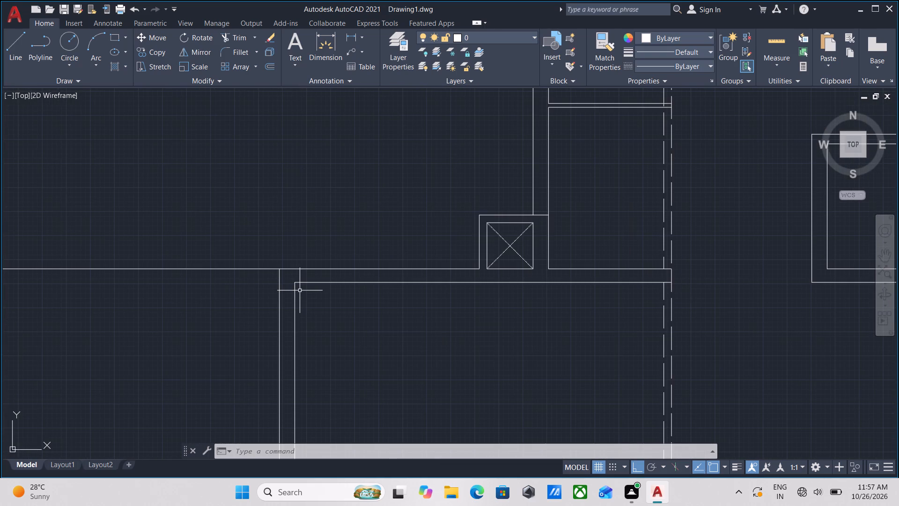
key(l)
key(Return)
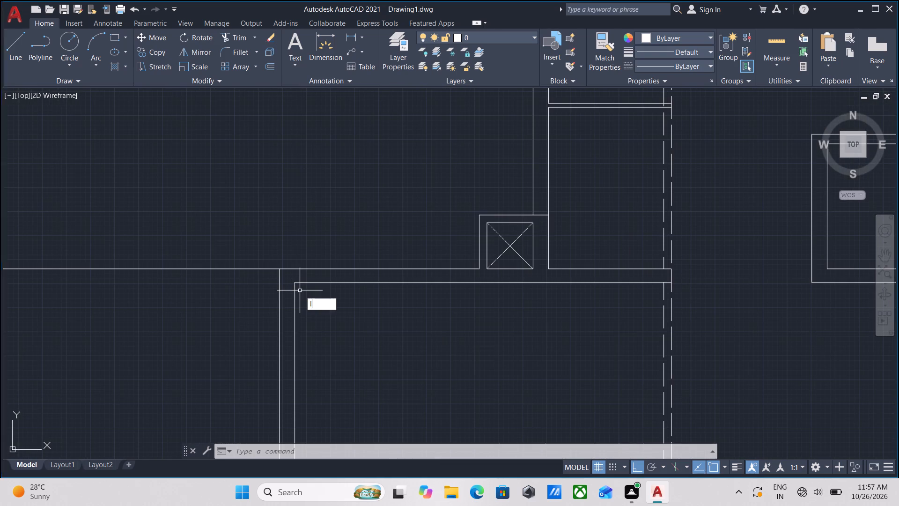
scroll(283, 278, up, 2)
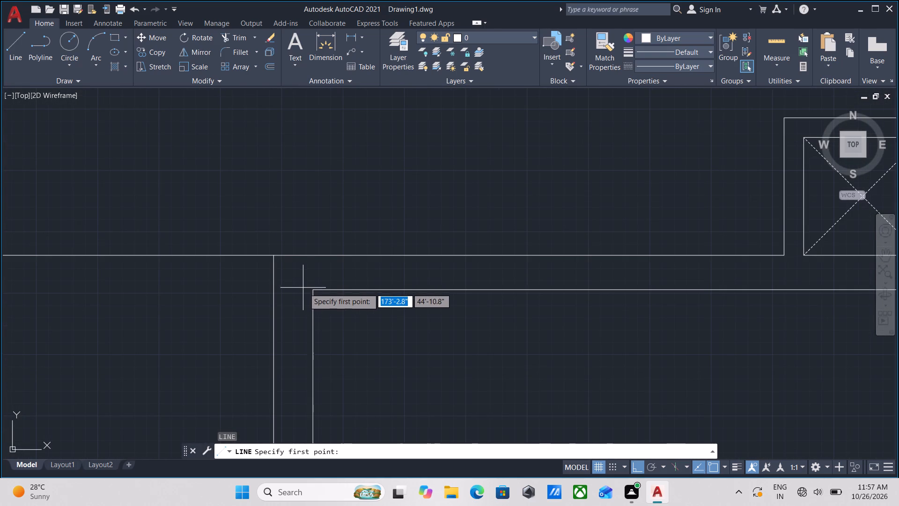
click(313, 290)
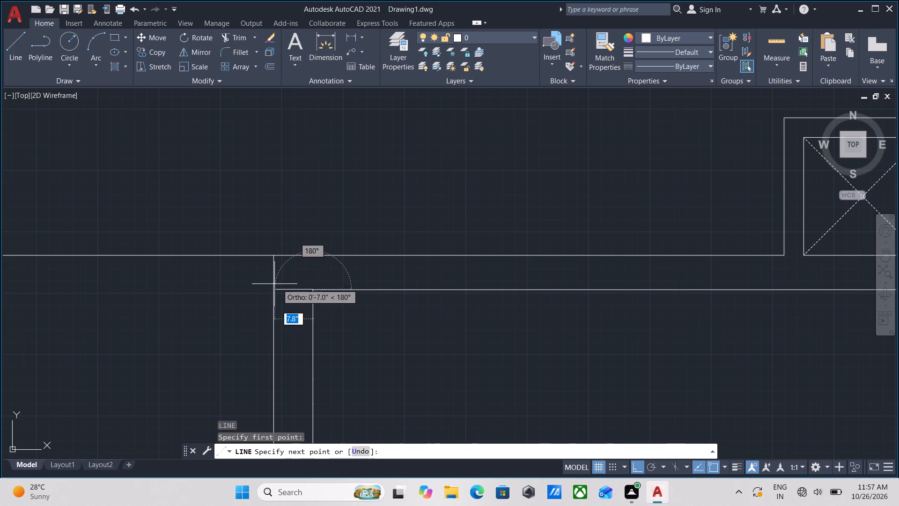
click(274, 290)
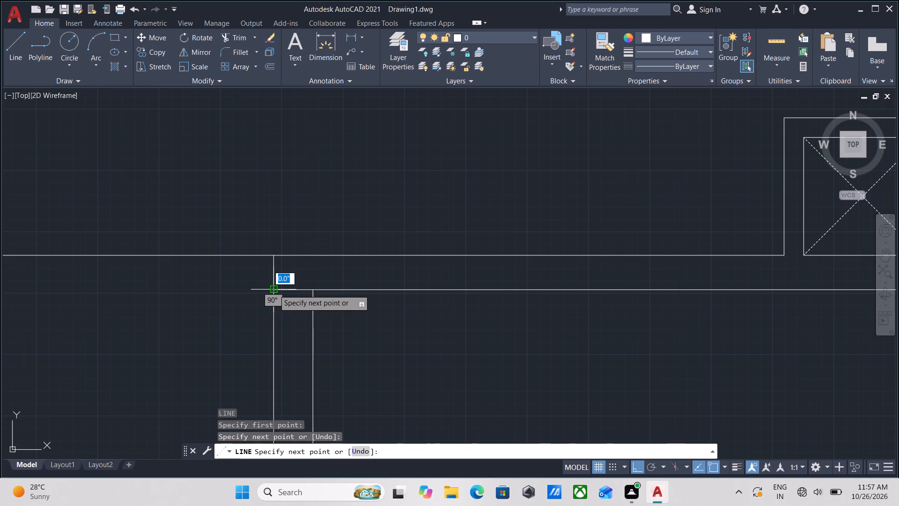
key(Escape)
scroll(311, 274, down, 2)
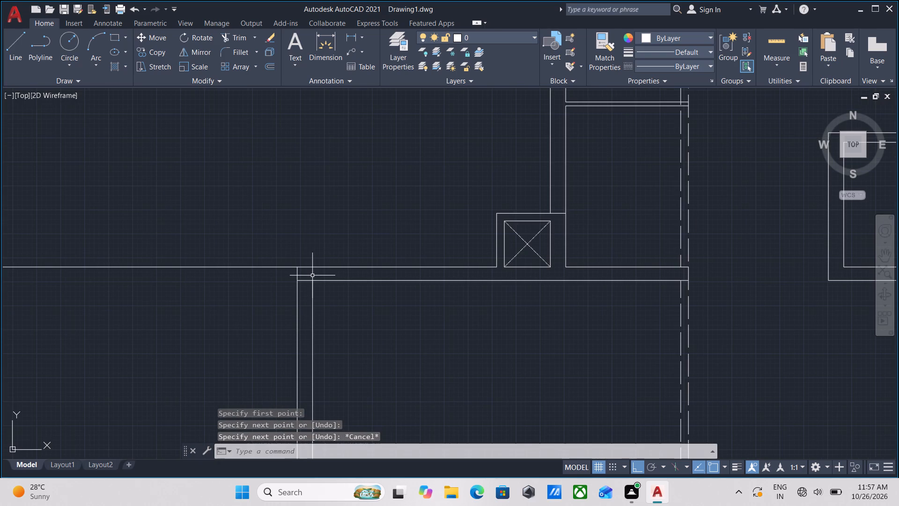
Examine the wall junctions of the western and southern rooms for unfinished linework.
scroll(312, 275, down, 1)
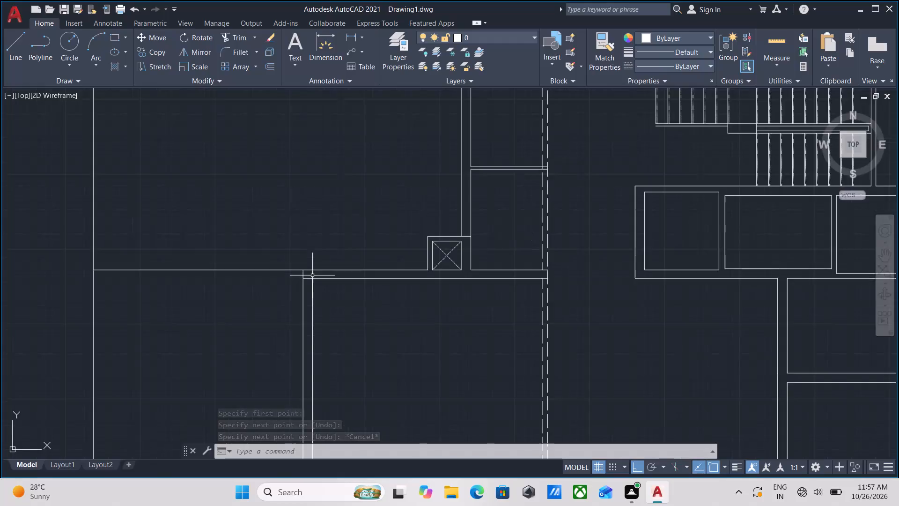
scroll(312, 275, down, 1)
middle_drag(321, 297, 312, 130)
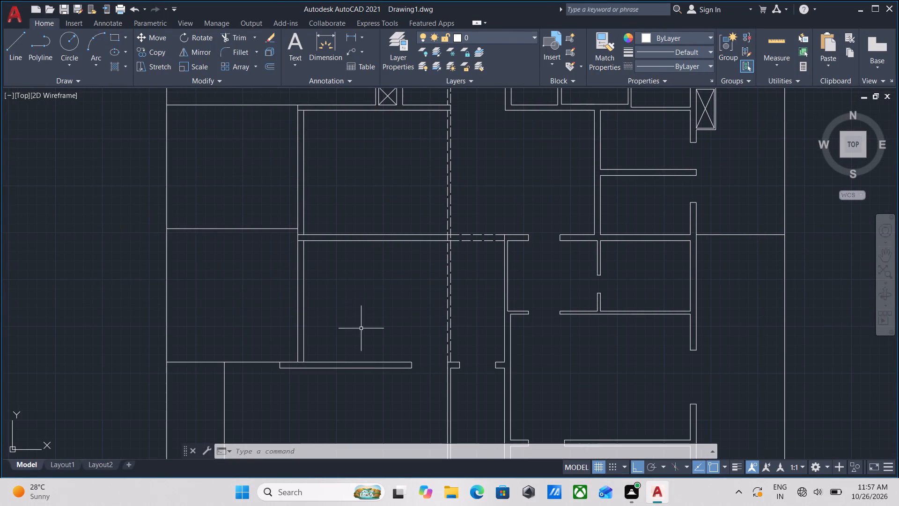
scroll(393, 386, up, 2)
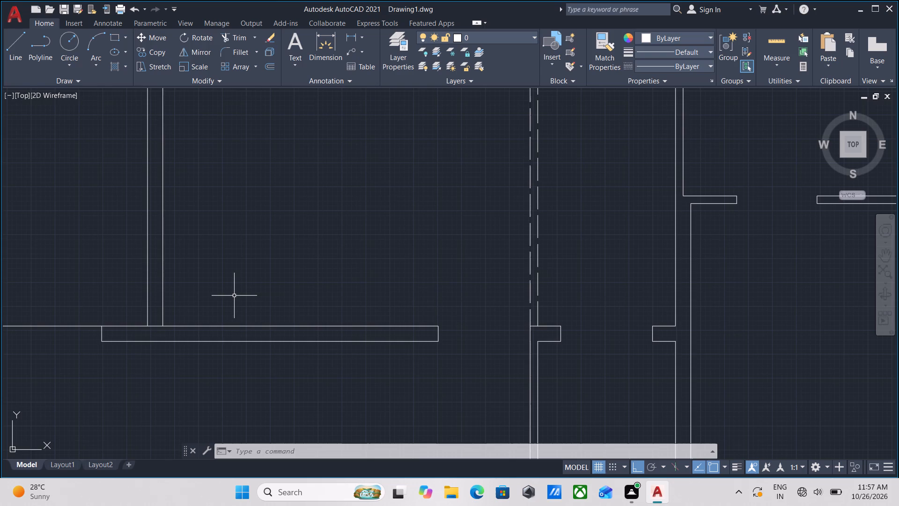
scroll(234, 296, down, 2)
middle_drag(234, 296, 359, 337)
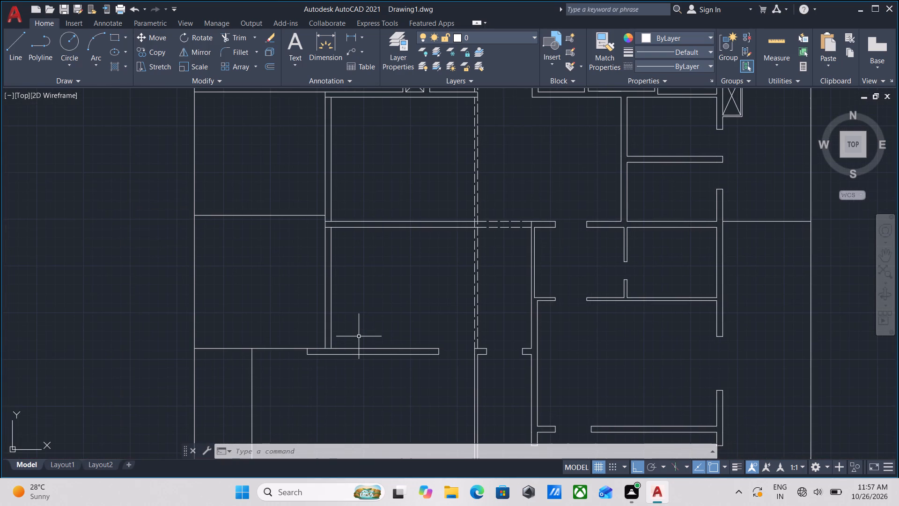
scroll(359, 379, down, 2)
middle_drag(354, 375, 342, 311)
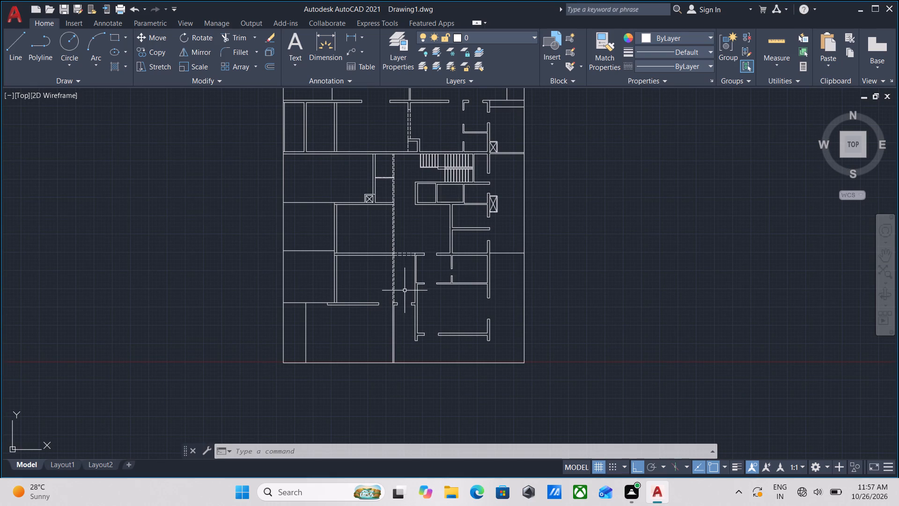
scroll(405, 290, up, 3)
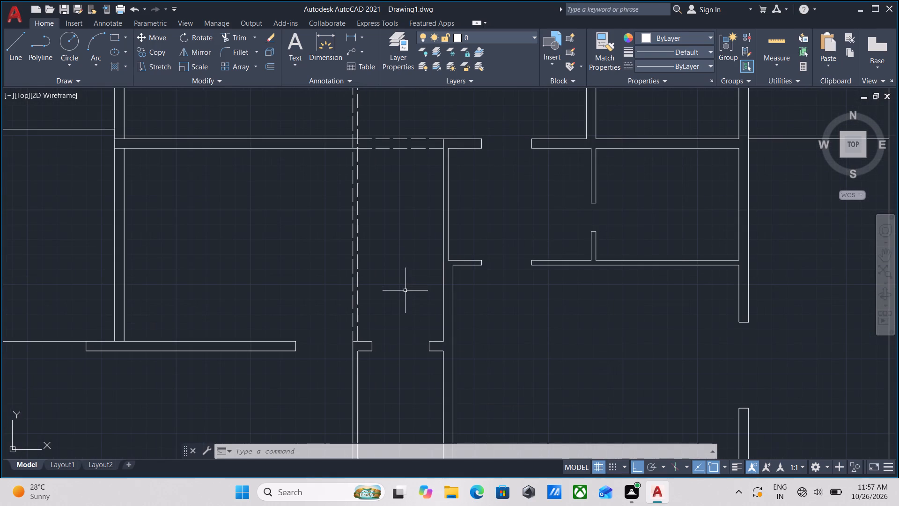
scroll(486, 286, down, 2)
middle_drag(485, 291, 266, 297)
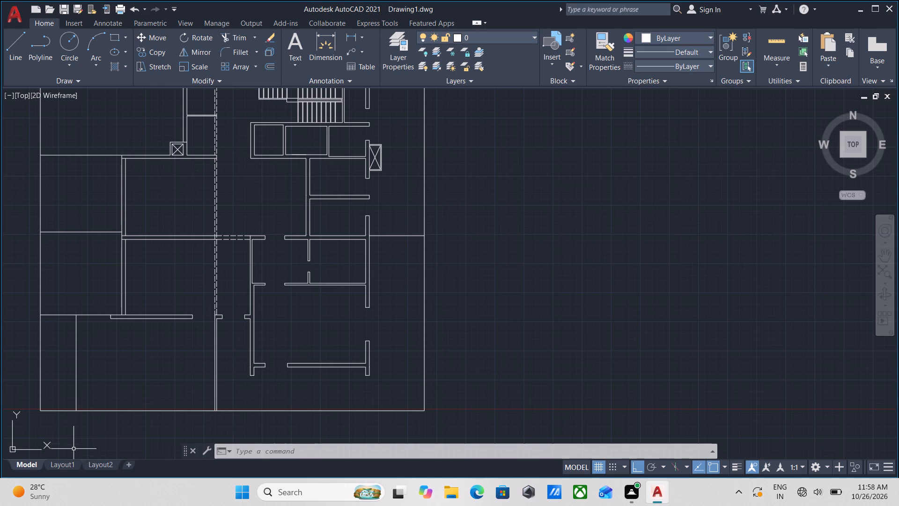
scroll(324, 279, down, 2)
scroll(258, 316, up, 2)
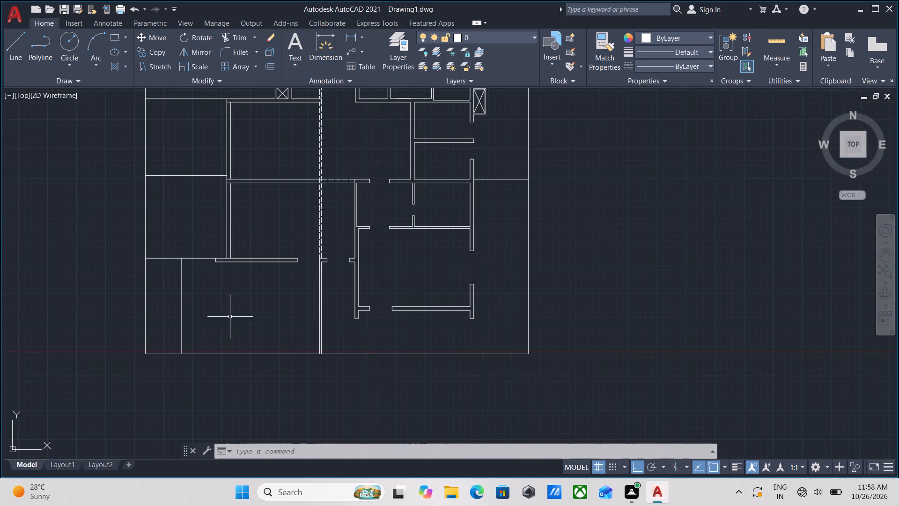
middle_drag(231, 322, 309, 428)
scroll(300, 314, up, 2)
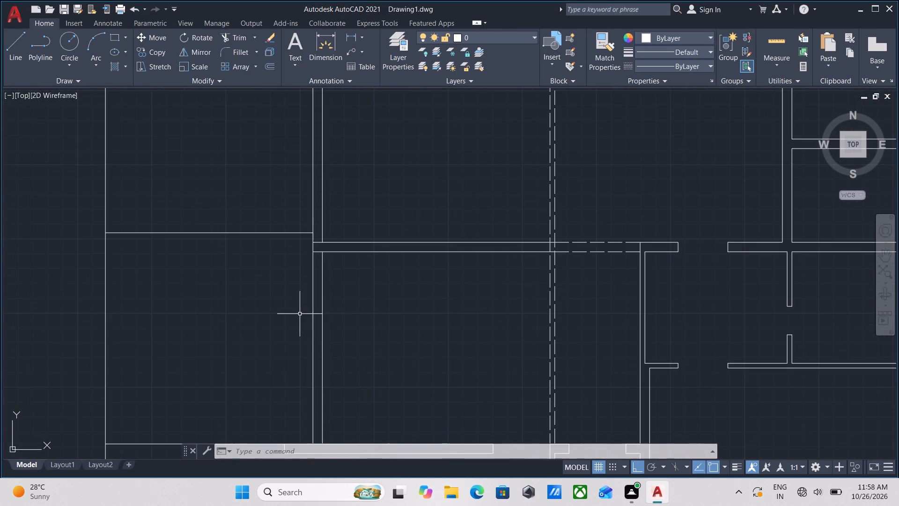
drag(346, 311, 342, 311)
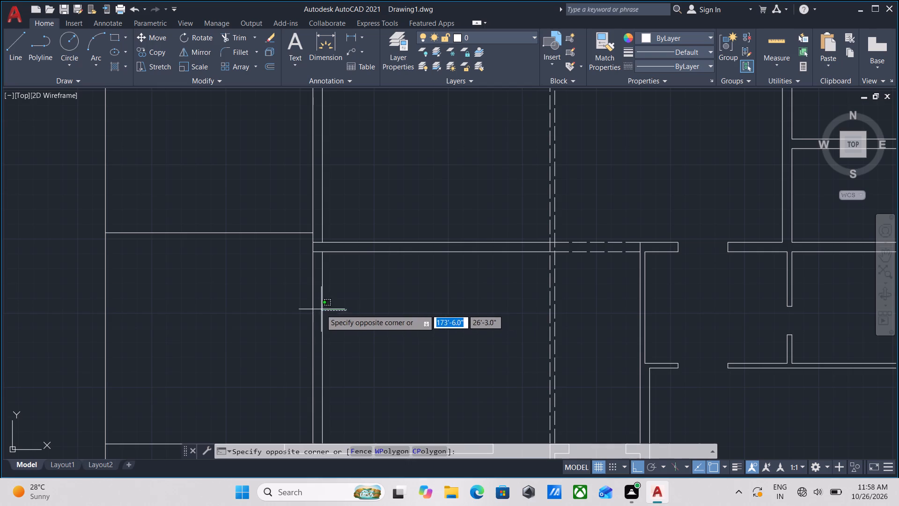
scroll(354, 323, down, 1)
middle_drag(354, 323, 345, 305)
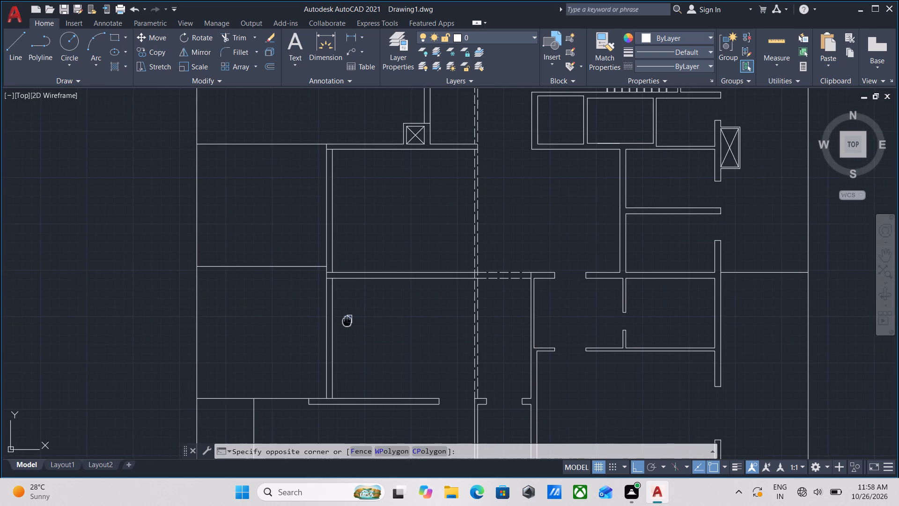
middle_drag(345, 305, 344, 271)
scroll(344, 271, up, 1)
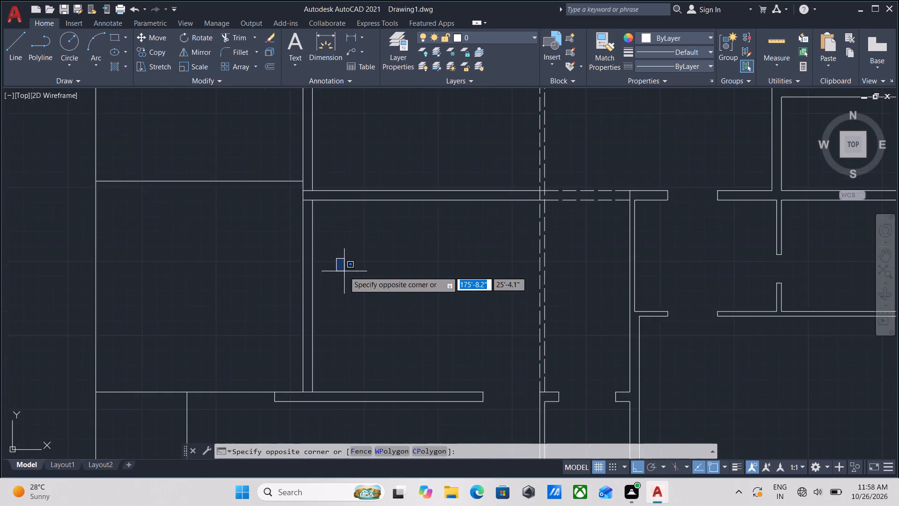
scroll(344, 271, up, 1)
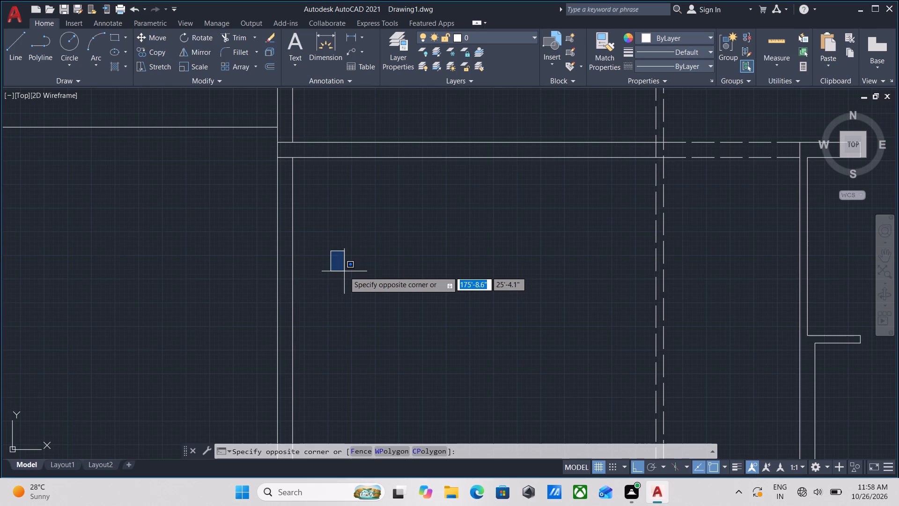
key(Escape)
Erase the west face line of the north-south wall that bounds the two western rooms south of the crossed enclosure.
scroll(344, 271, down, 1)
middle_drag(348, 272, 352, 281)
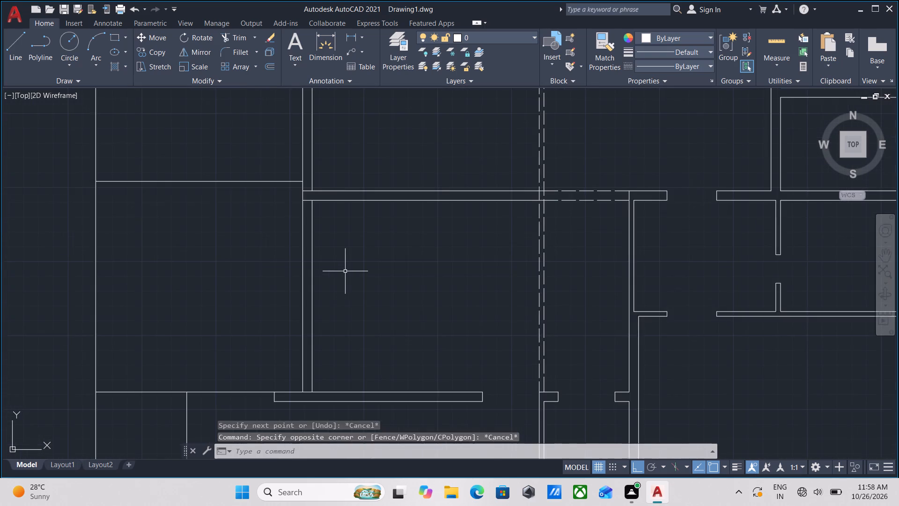
middle_drag(352, 281, 371, 318)
scroll(372, 319, down, 2)
scroll(319, 282, up, 2)
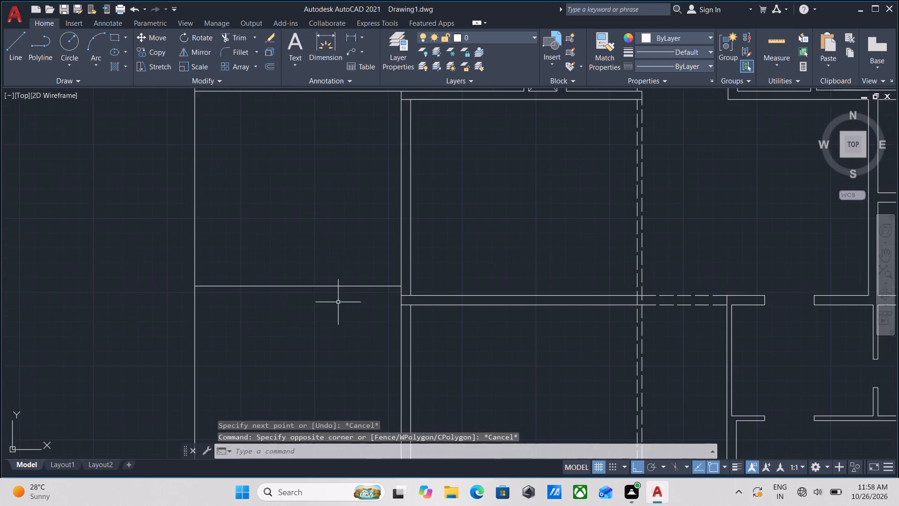
scroll(342, 308, up, 1)
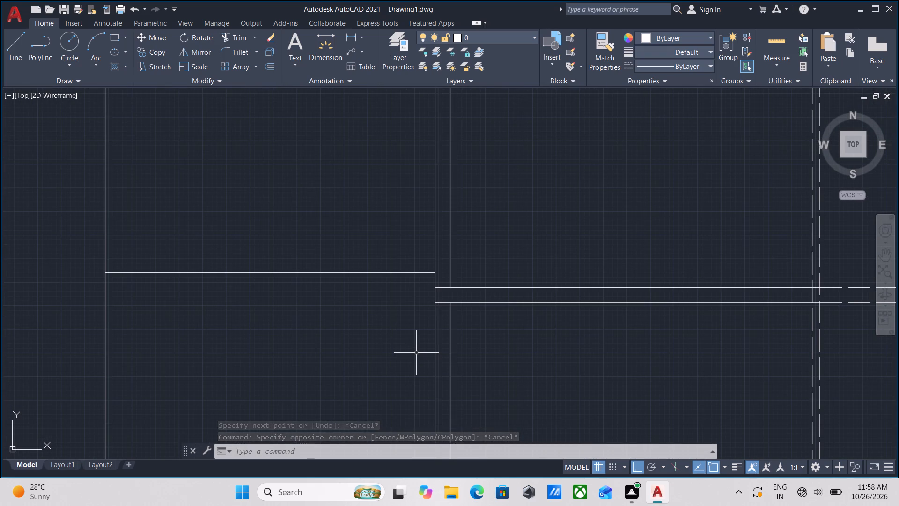
scroll(422, 363, up, 2)
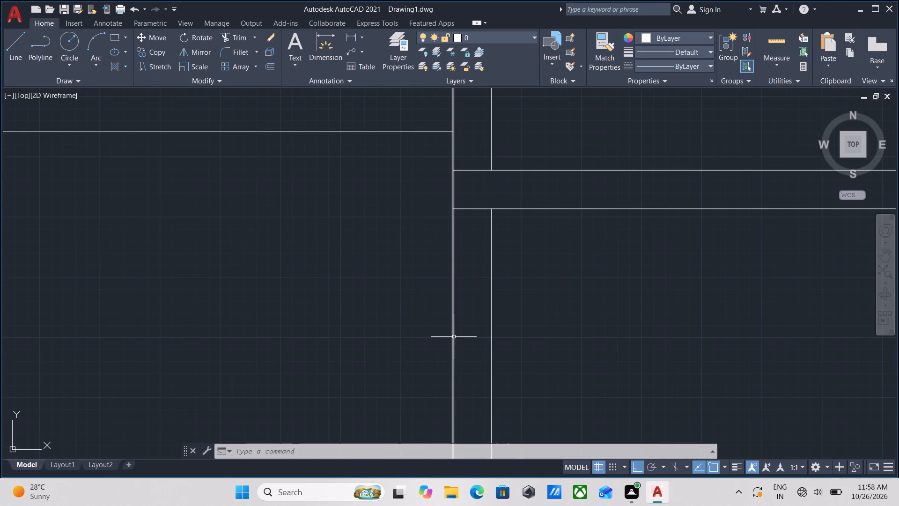
click(458, 331)
click(417, 332)
scroll(417, 332, down, 7)
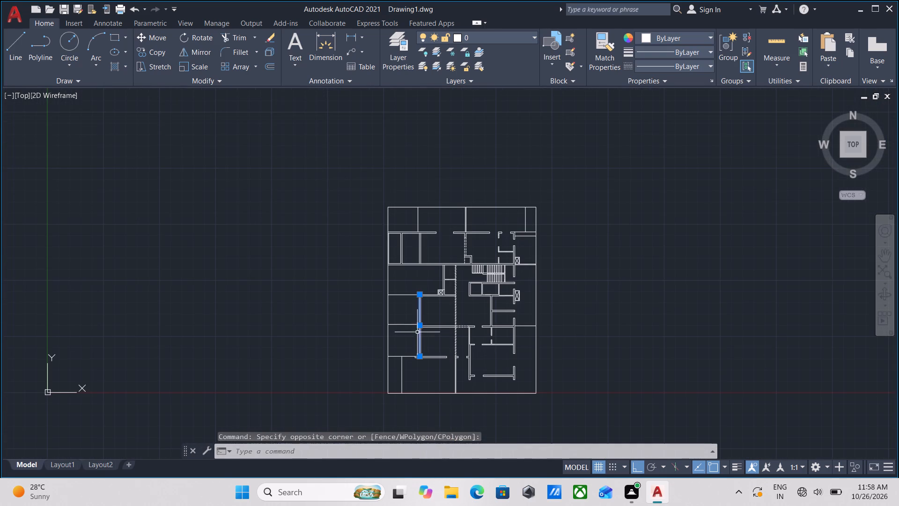
middle_drag(417, 332, 433, 320)
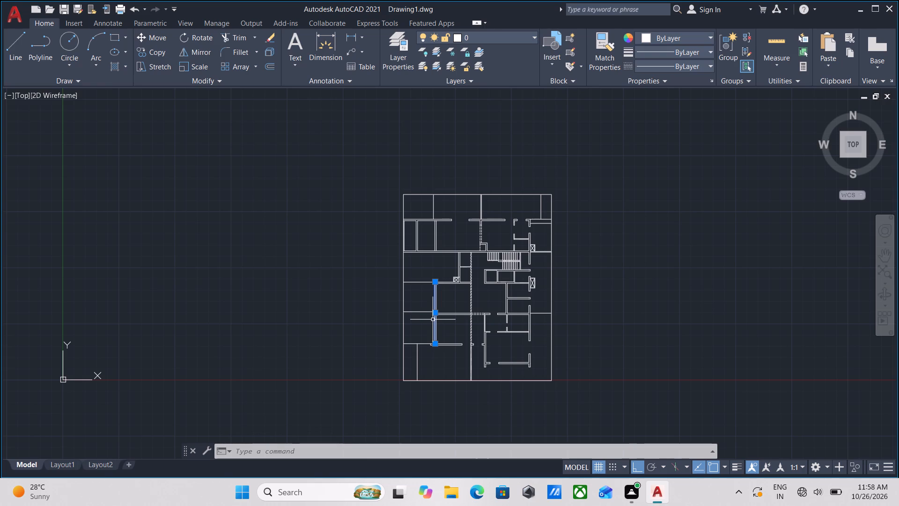
scroll(433, 320, up, 3)
scroll(448, 342, down, 3)
middle_drag(448, 342, 443, 359)
scroll(443, 359, up, 3)
middle_drag(433, 248, 411, 381)
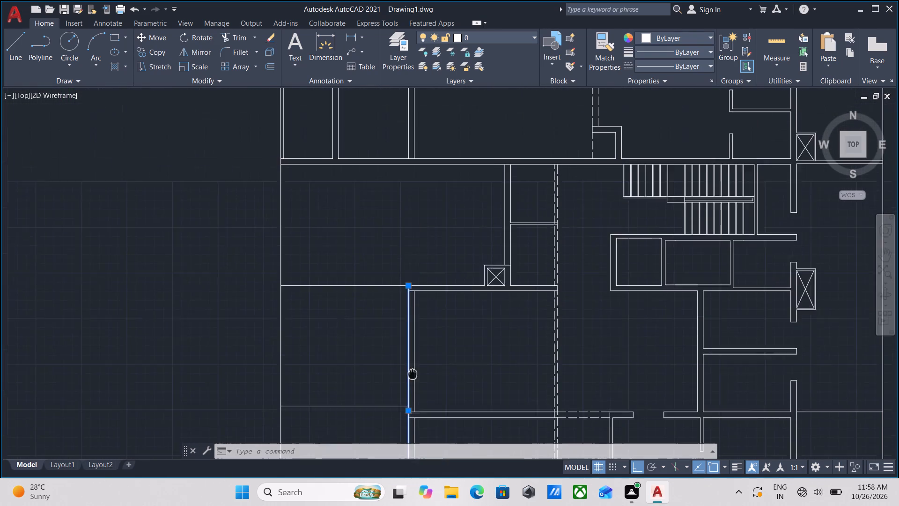
middle_drag(411, 381, 412, 375)
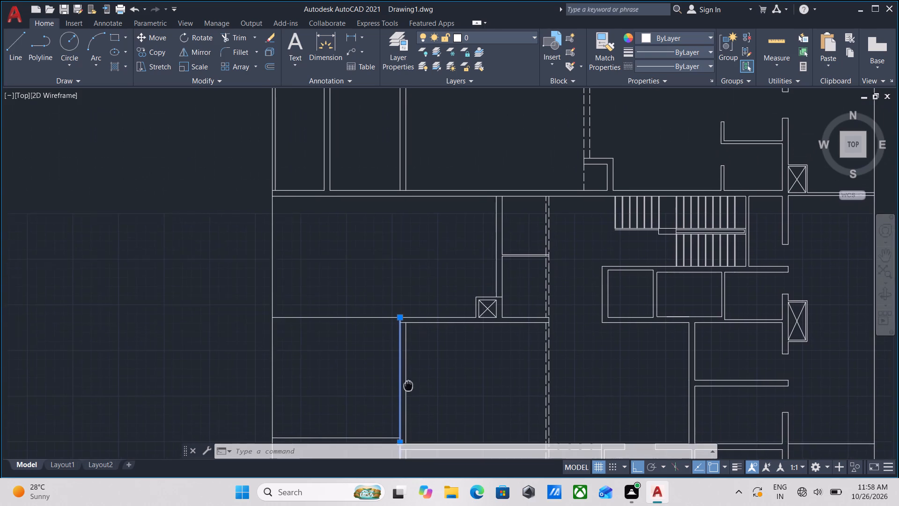
middle_drag(412, 375, 417, 356)
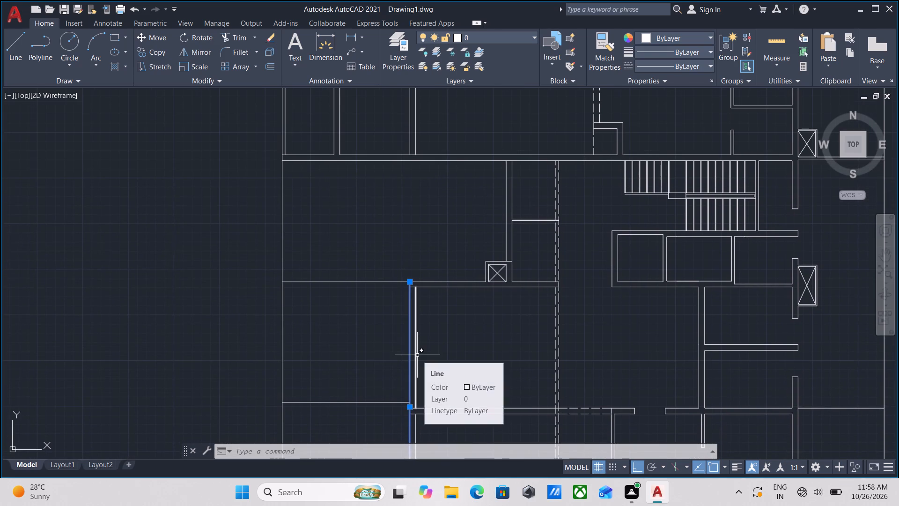
scroll(417, 355, down, 1)
scroll(417, 409, up, 3)
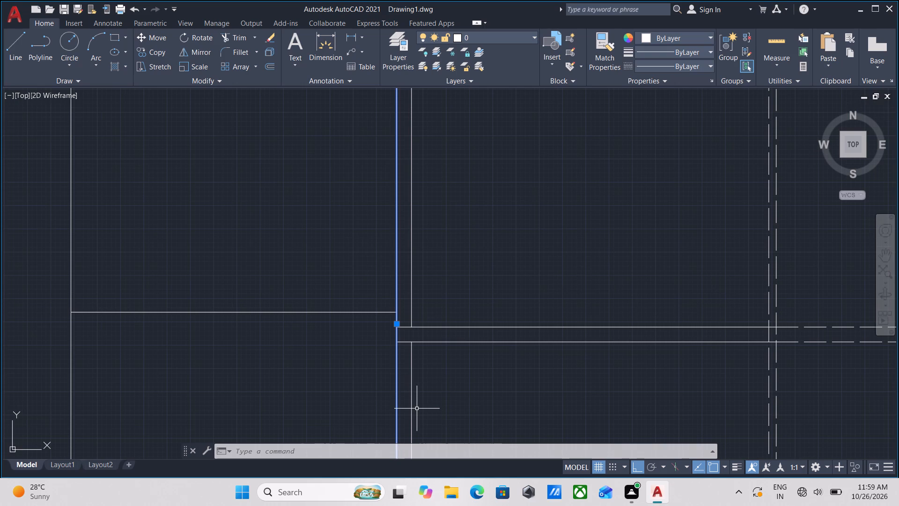
right_click(486, 207)
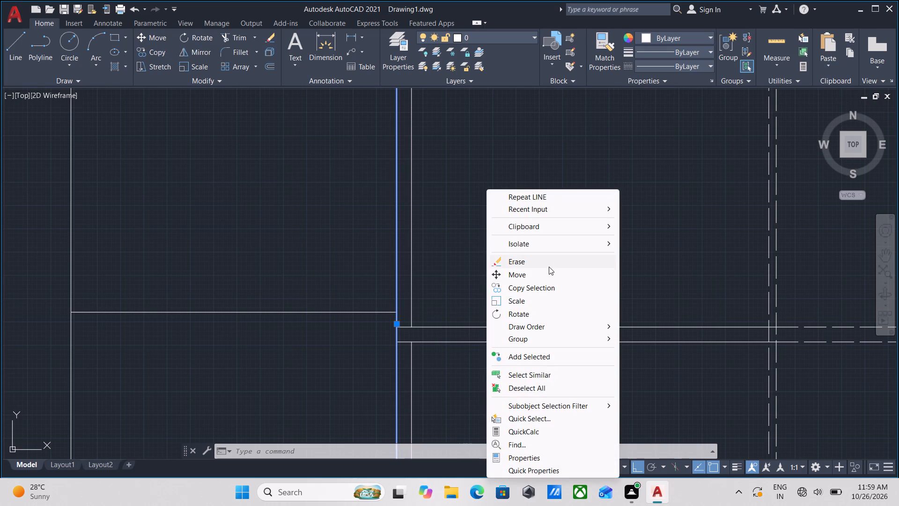
click(549, 267)
scroll(466, 298, down, 3)
middle_drag(465, 298, 448, 260)
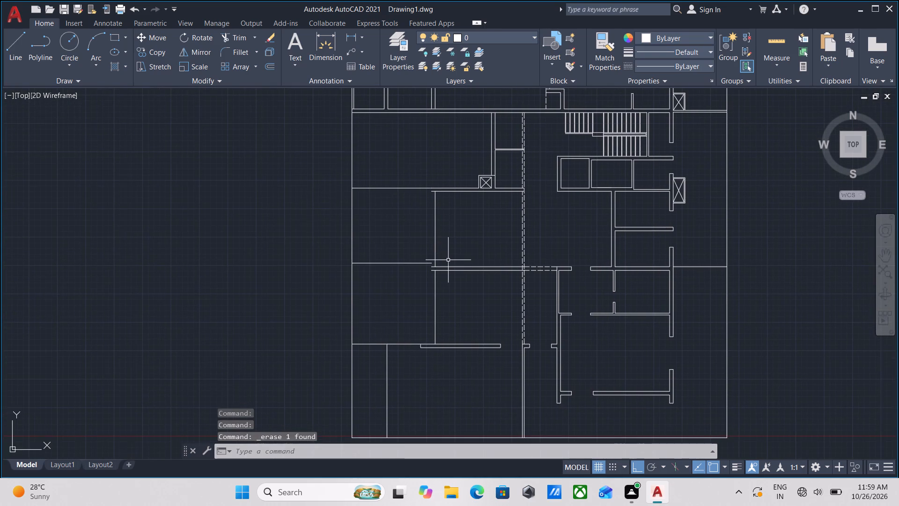
scroll(441, 268, up, 4)
scroll(373, 267, up, 2)
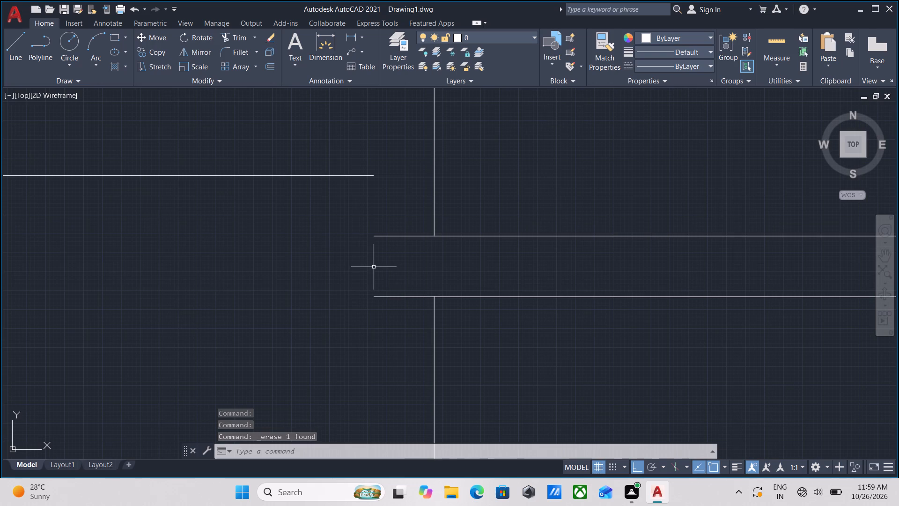
Join the two north face segments of the east-west wall between the two western rooms into one line.
click(398, 266)
click(362, 218)
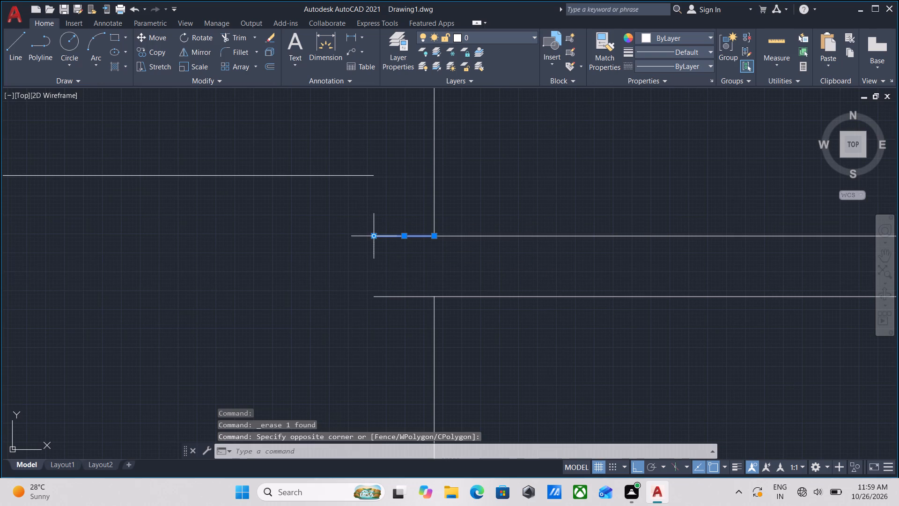
click(530, 249)
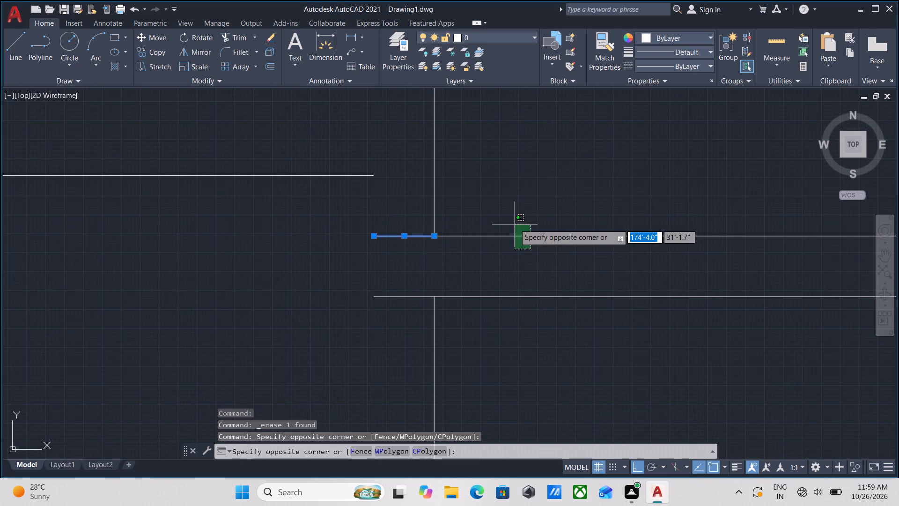
click(515, 224)
scroll(545, 187, down, 2)
middle_drag(545, 187, 412, 327)
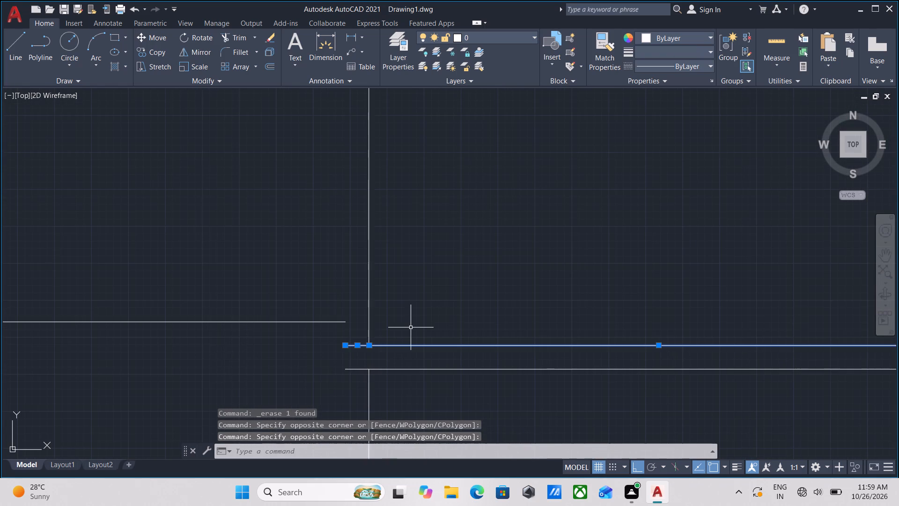
text(joi)
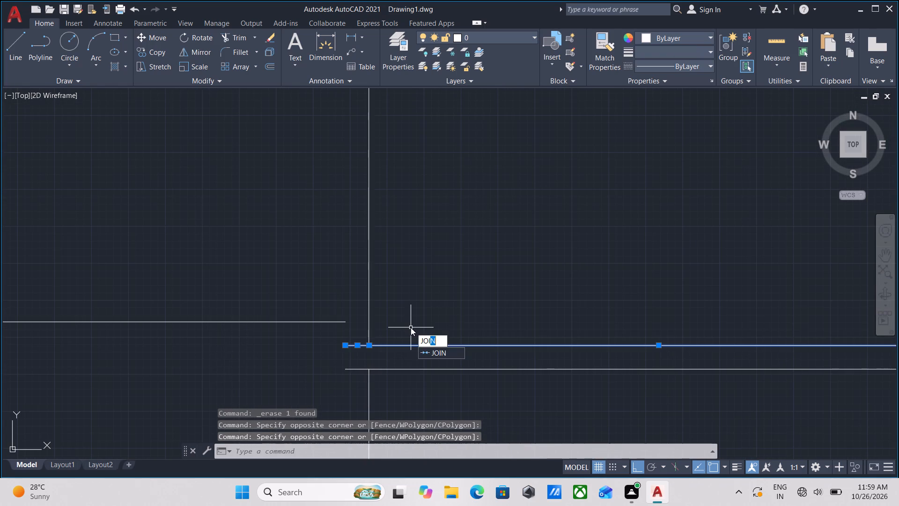
key(n)
key(Return)
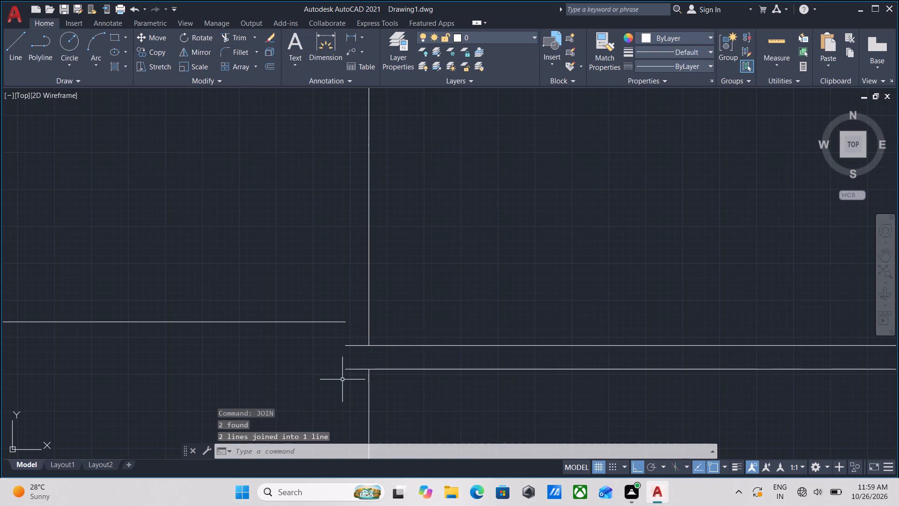
Stretch the joined north face line's west end further west, making the line about 20'-8" long.
scroll(340, 373, up, 2)
click(369, 322)
click(348, 281)
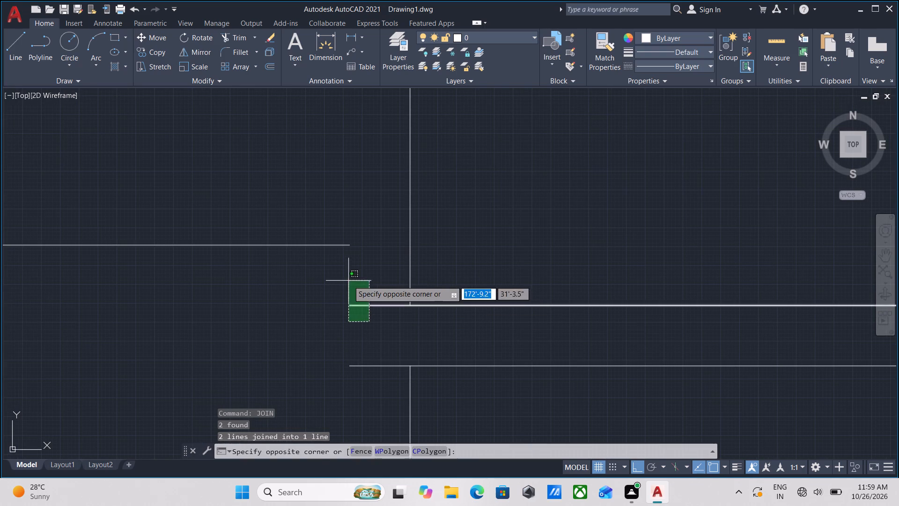
scroll(348, 304, down, 3)
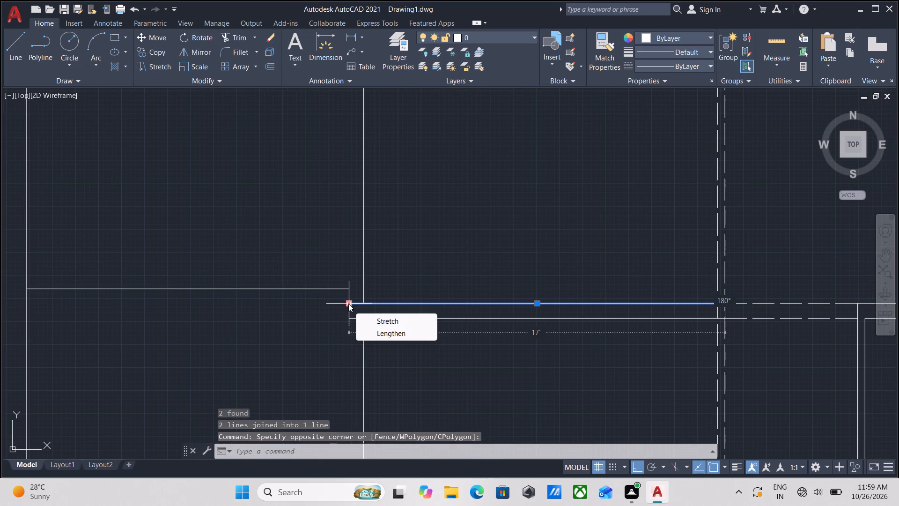
click(348, 304)
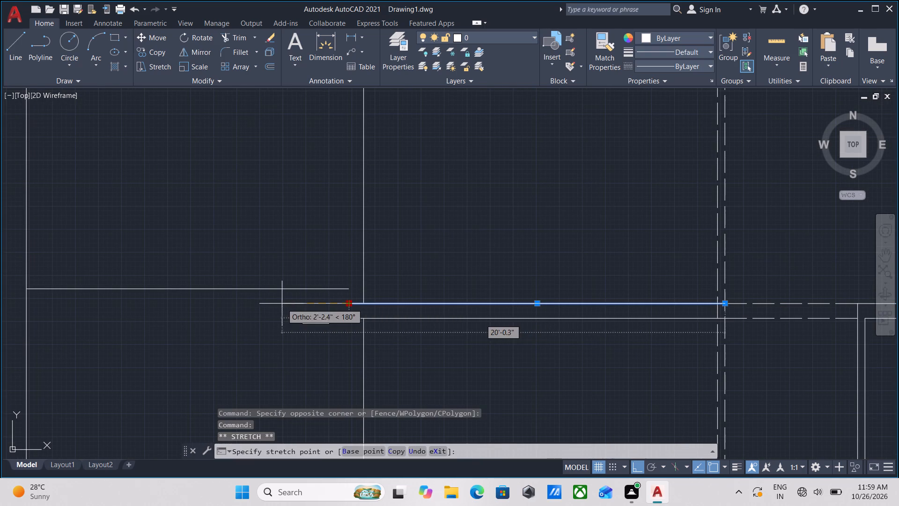
click(267, 303)
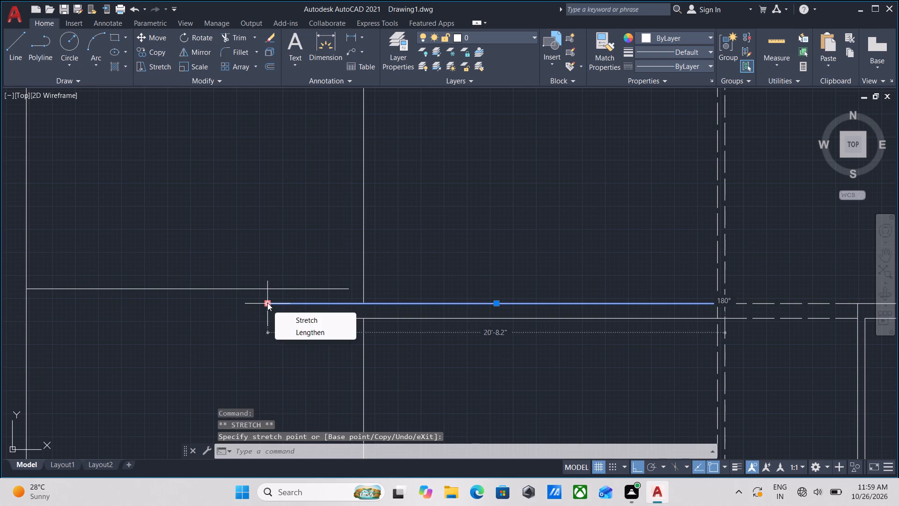
key(Escape)
key(Escape)
Join the short west segment and the long segment of the same wall's south face into one line.
scroll(404, 324, up, 3)
click(414, 344)
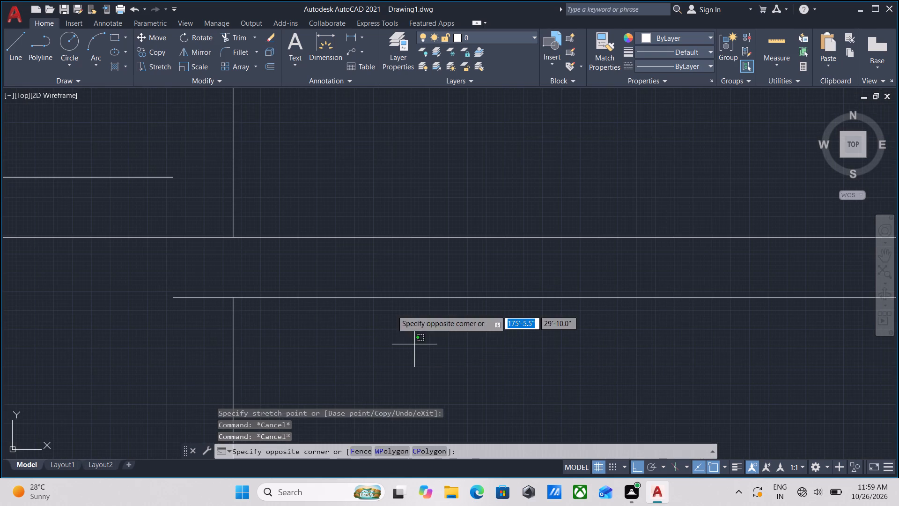
click(357, 282)
scroll(259, 298, up, 1)
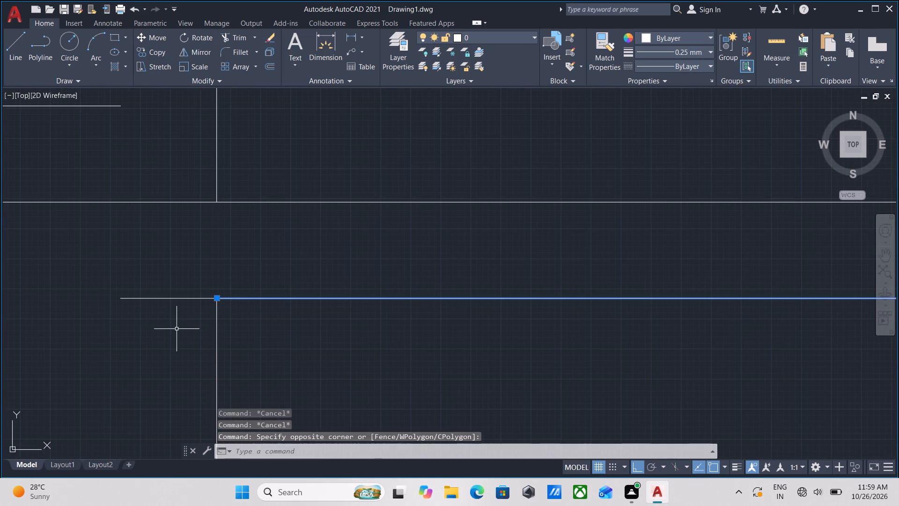
click(179, 331)
click(105, 290)
text(join)
key(Return)
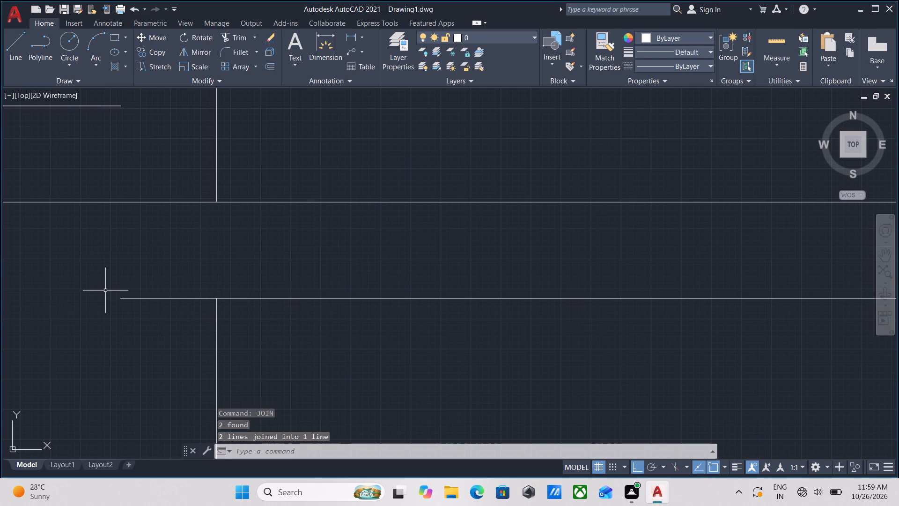
Stretch the south face line's west end to align with the north face's west end, about 20'-8" long.
click(351, 323)
click(324, 265)
scroll(228, 303, down, 3)
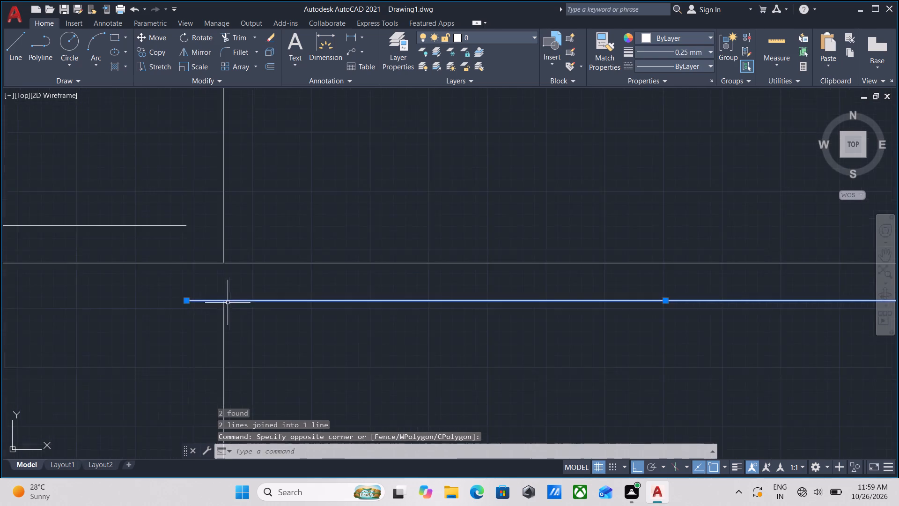
scroll(303, 344, down, 1)
middle_drag(303, 344, 434, 347)
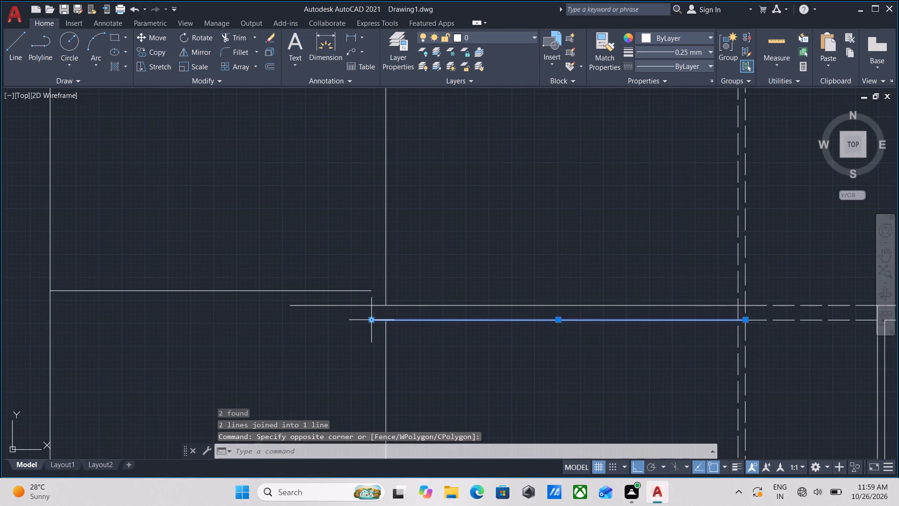
click(369, 320)
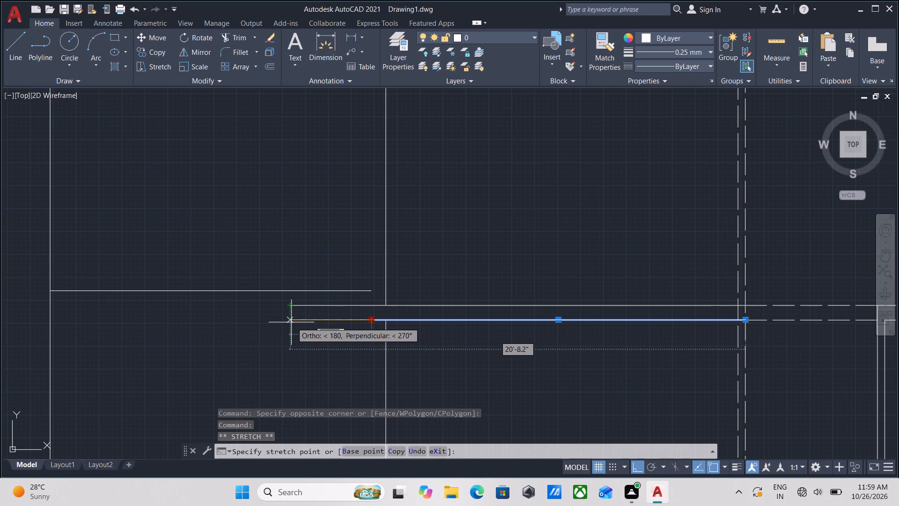
click(290, 322)
key(Escape)
key(Escape)
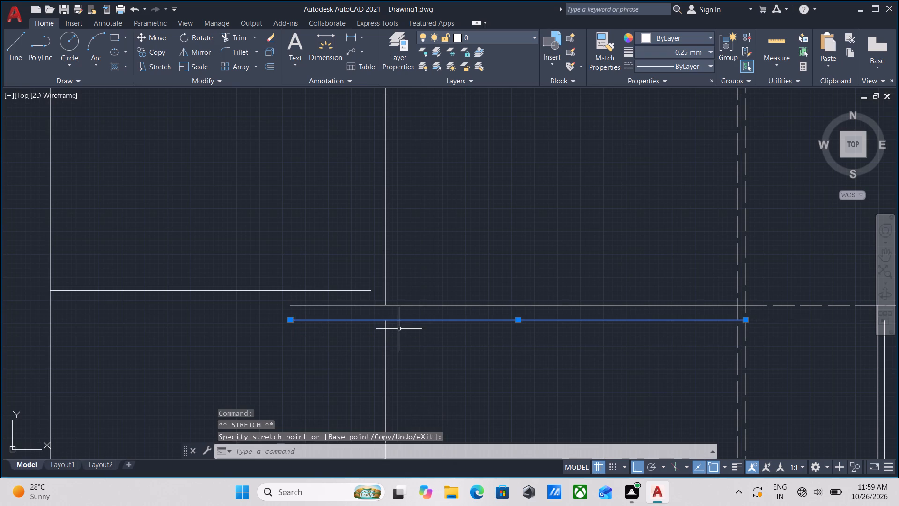
Draw a short line closing the west end of the east-west wall below the crossed enclosure, from south face to north face.
scroll(445, 337, down, 2)
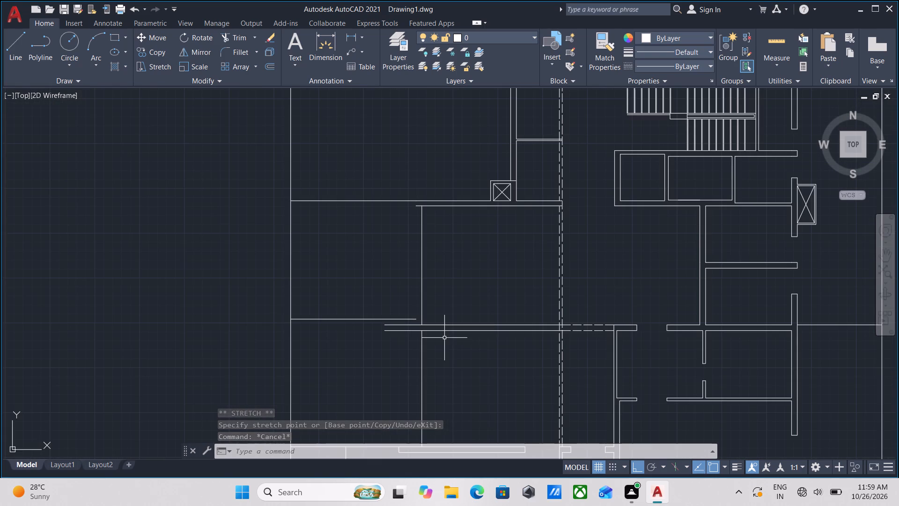
scroll(443, 338, up, 2)
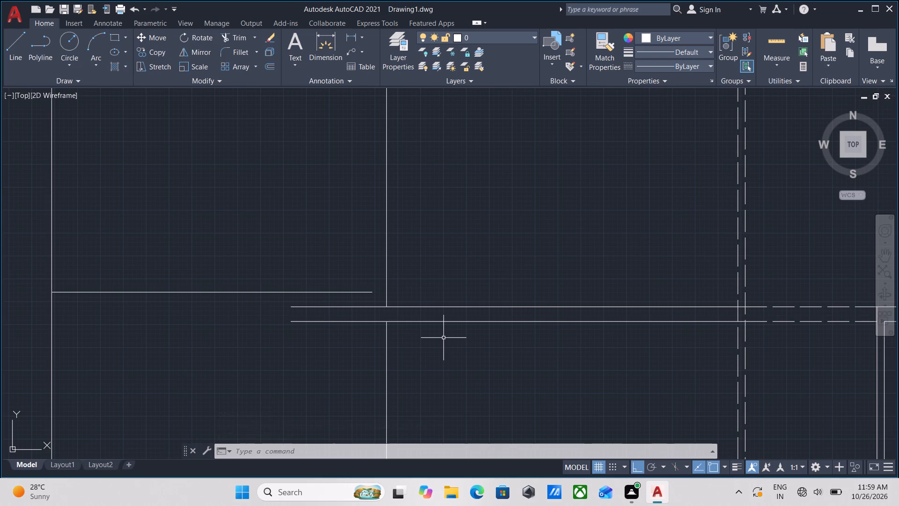
scroll(443, 338, down, 1)
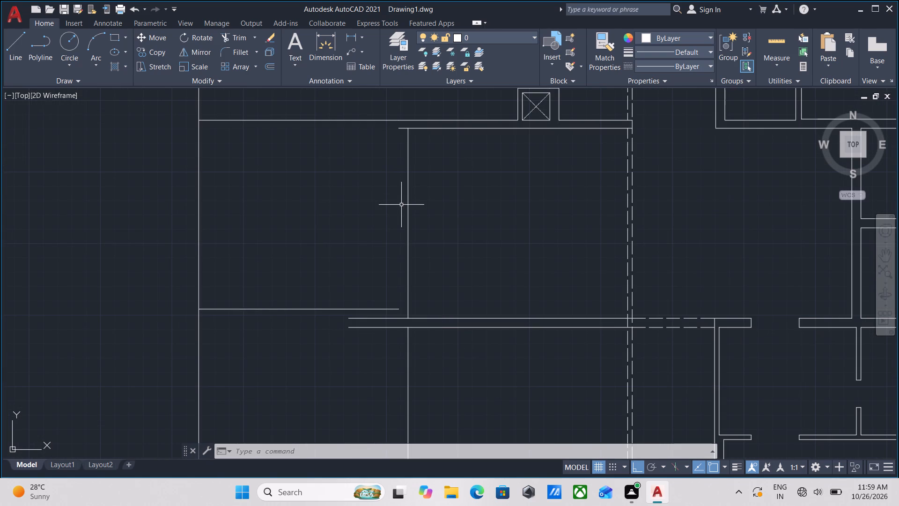
scroll(407, 144, up, 2)
middle_drag(407, 144, 391, 285)
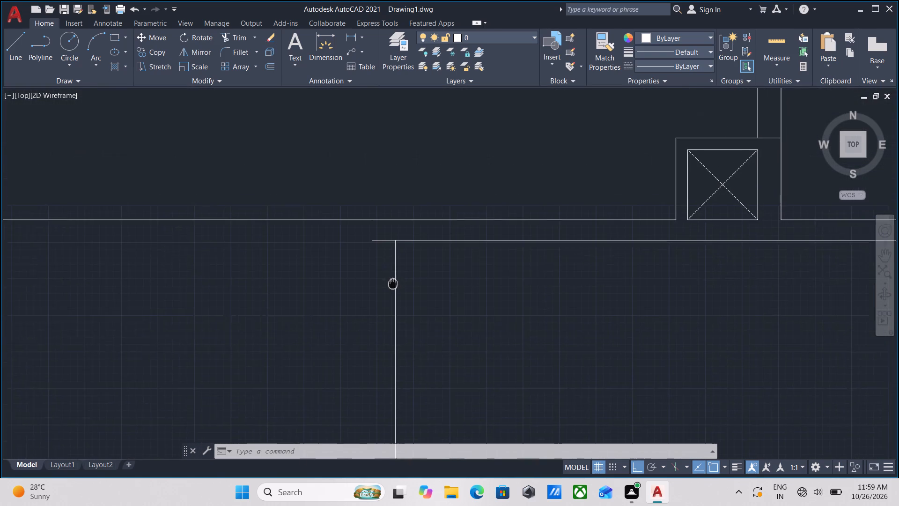
scroll(376, 273, up, 1)
middle_drag(376, 273, 377, 304)
key(l)
key(Return)
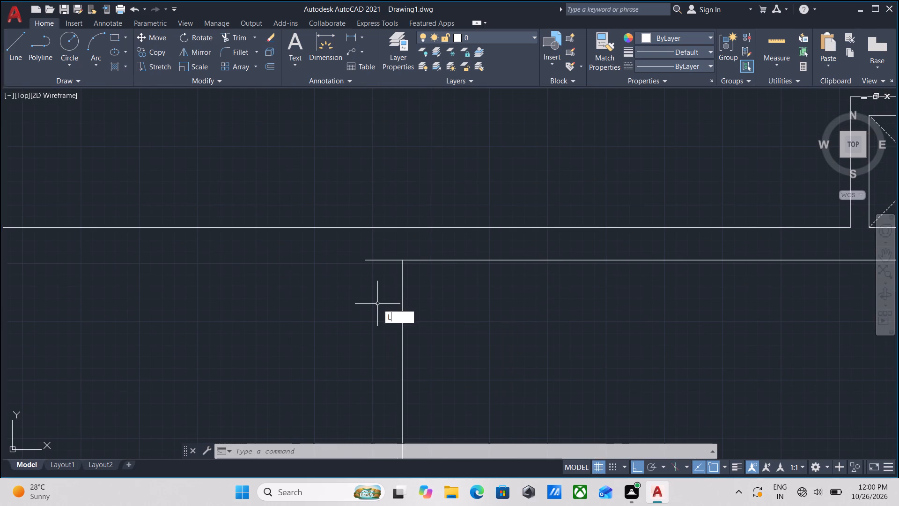
scroll(377, 304, up, 1)
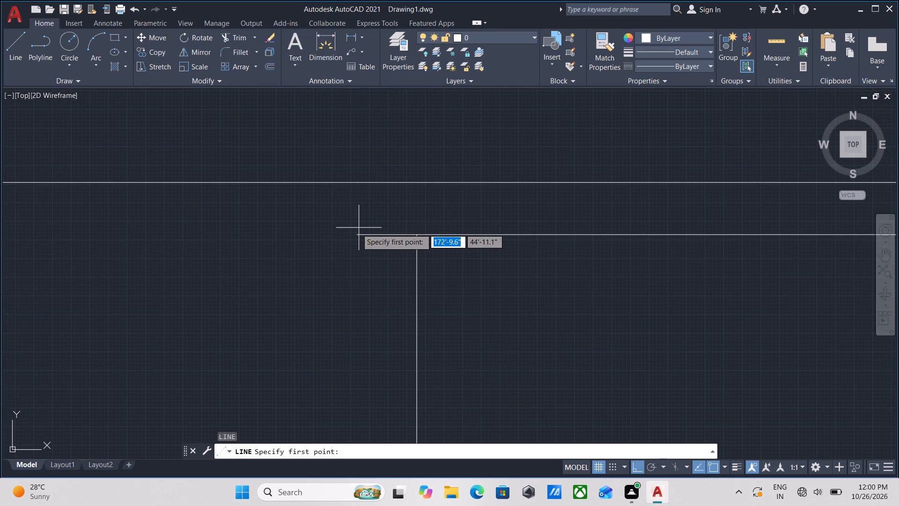
click(358, 233)
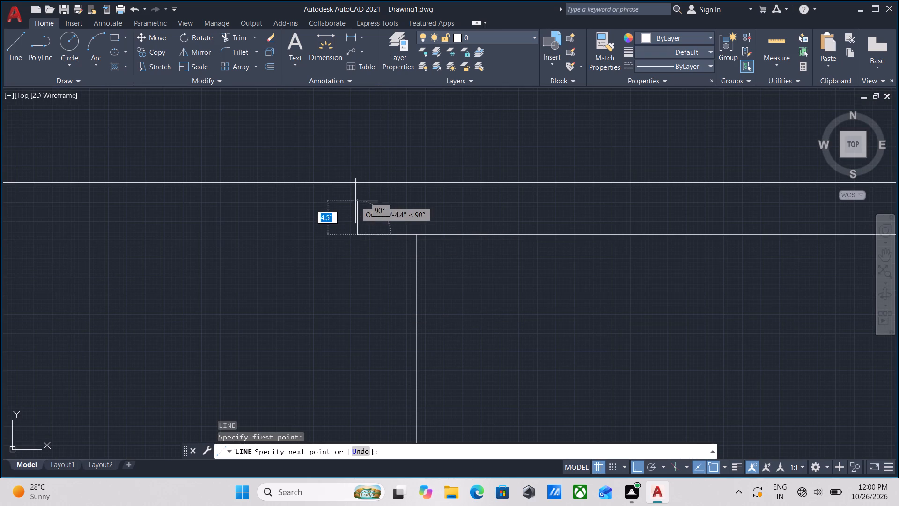
click(359, 183)
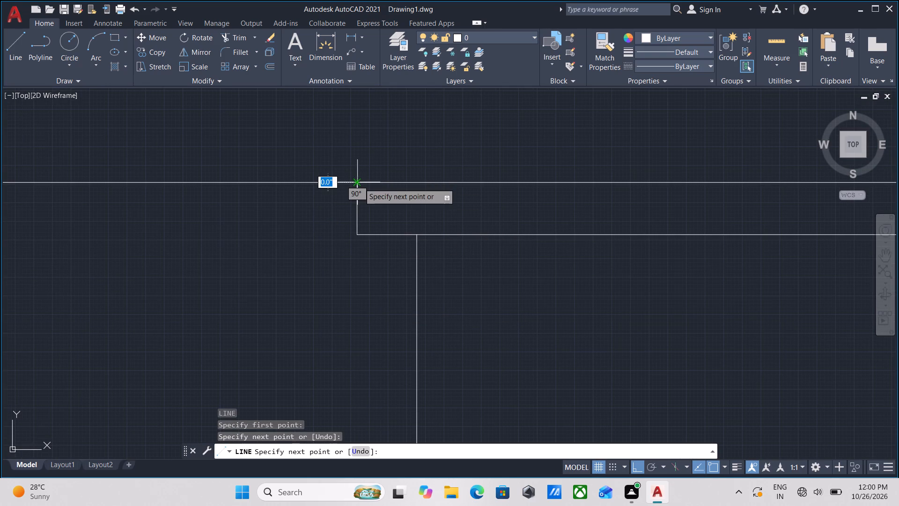
key(Escape)
Draw a short line closing the west end of the extended east-west wall between the two western rooms.
scroll(398, 254, down, 3)
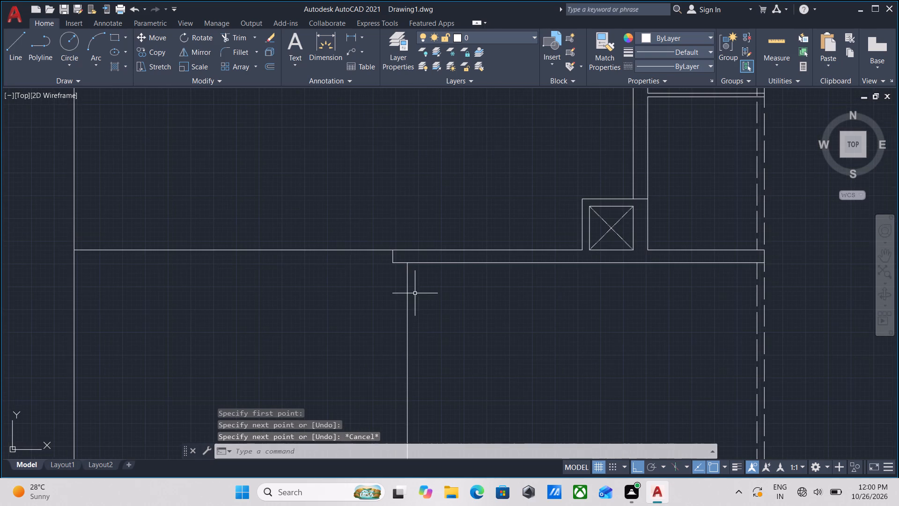
middle_drag(416, 295, 368, 189)
scroll(389, 283, down, 1)
middle_drag(389, 283, 368, 210)
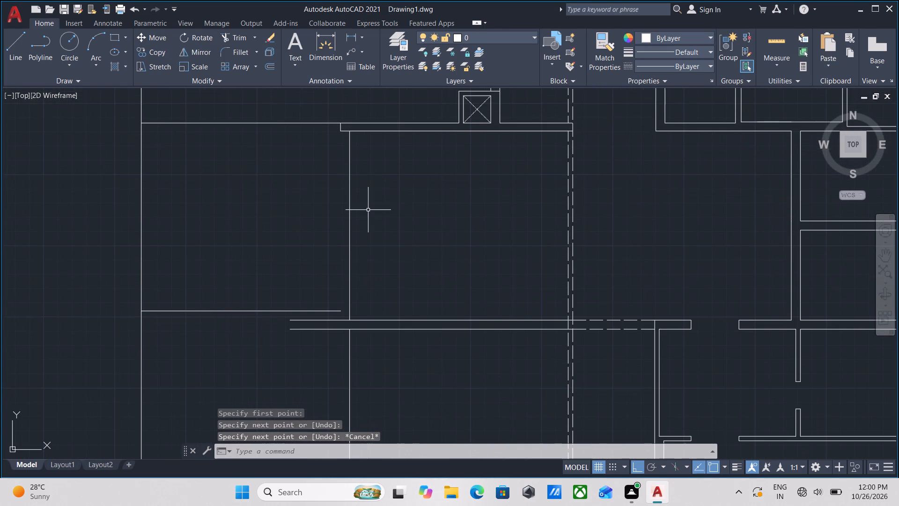
scroll(368, 210, down, 1)
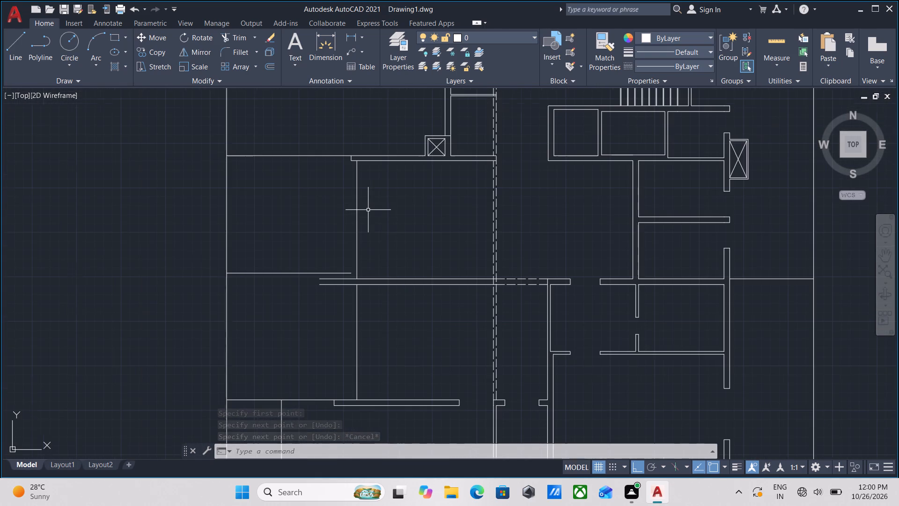
middle_drag(341, 349, 338, 264)
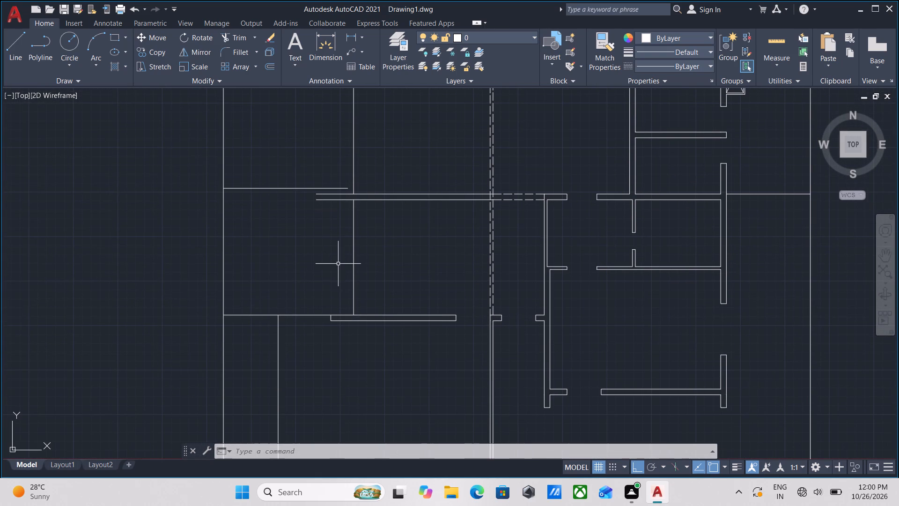
scroll(338, 264, up, 2)
middle_drag(331, 207, 335, 292)
scroll(331, 207, down, 1)
key(l)
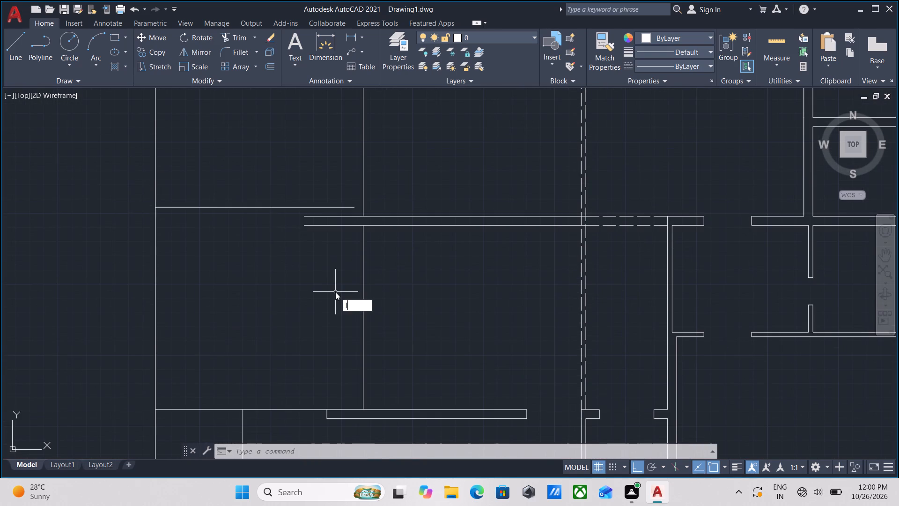
key(Return)
scroll(301, 226, up, 2)
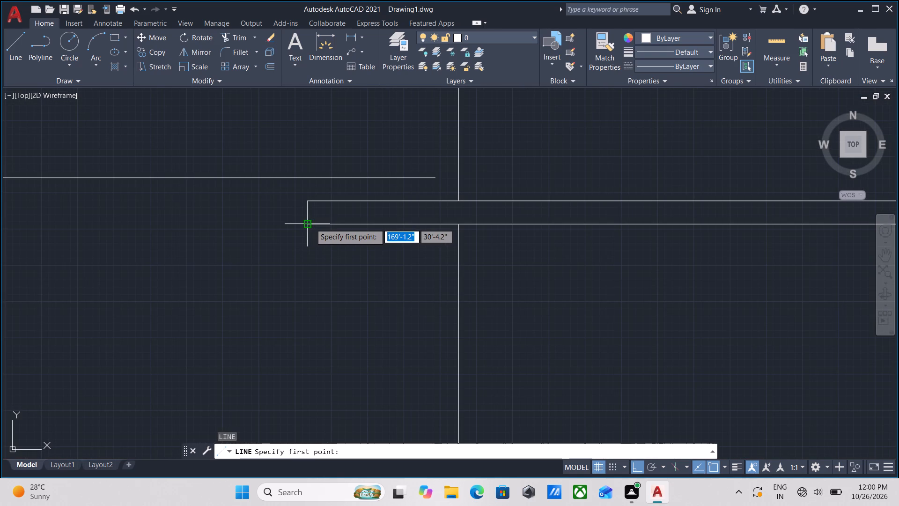
click(310, 223)
click(310, 200)
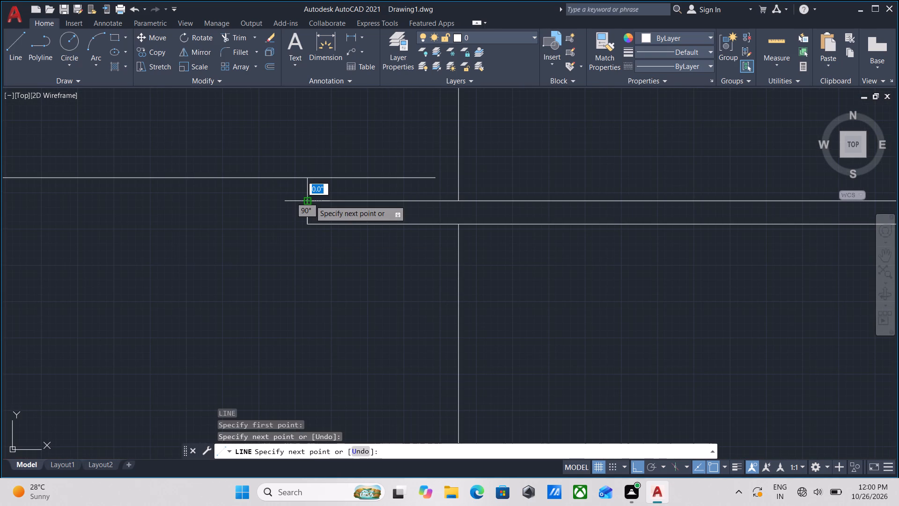
key(Escape)
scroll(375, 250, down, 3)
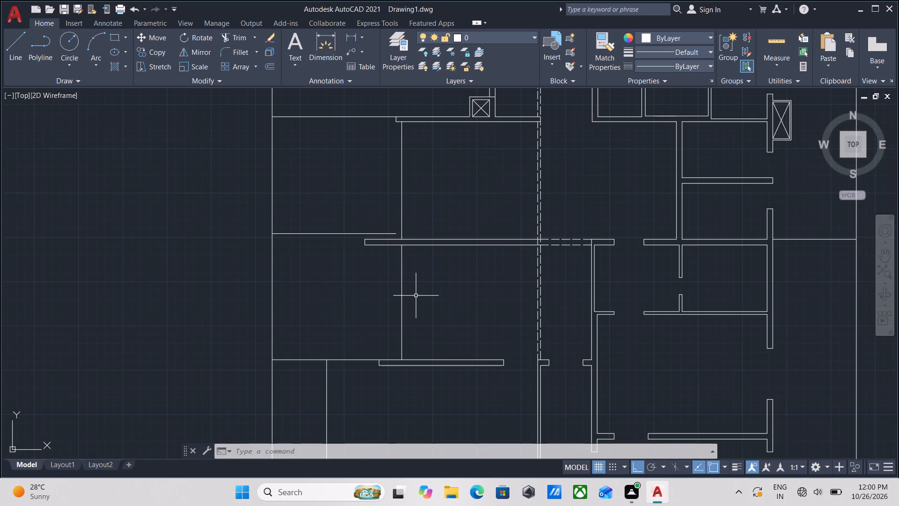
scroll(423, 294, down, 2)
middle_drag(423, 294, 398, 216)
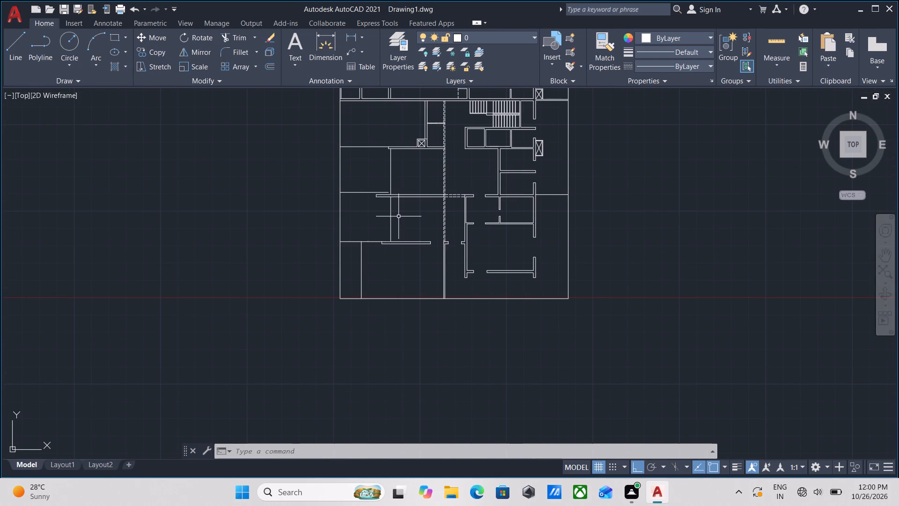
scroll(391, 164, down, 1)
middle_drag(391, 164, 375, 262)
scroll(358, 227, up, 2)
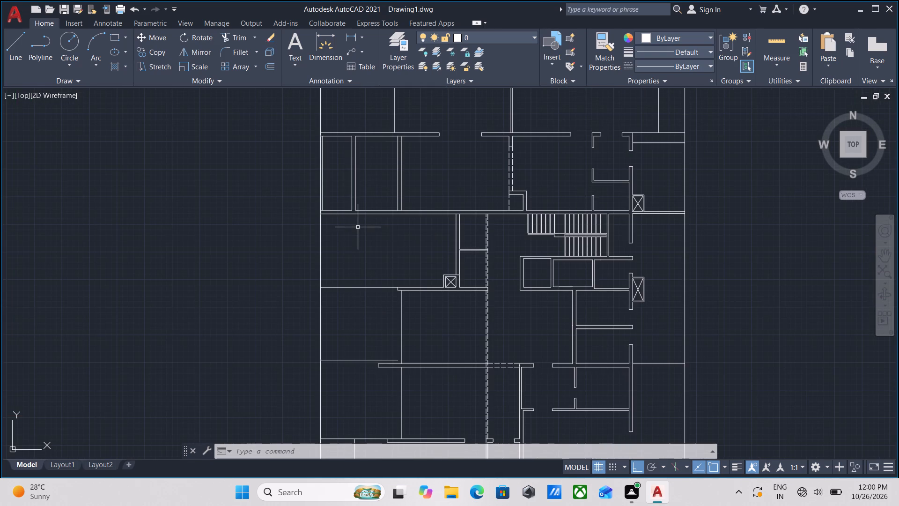
Offset the single north-south line below the crossed enclosure's east-west wall 8" to the west, giving the upper western wall its second face.
middle_drag(423, 335, 390, 249)
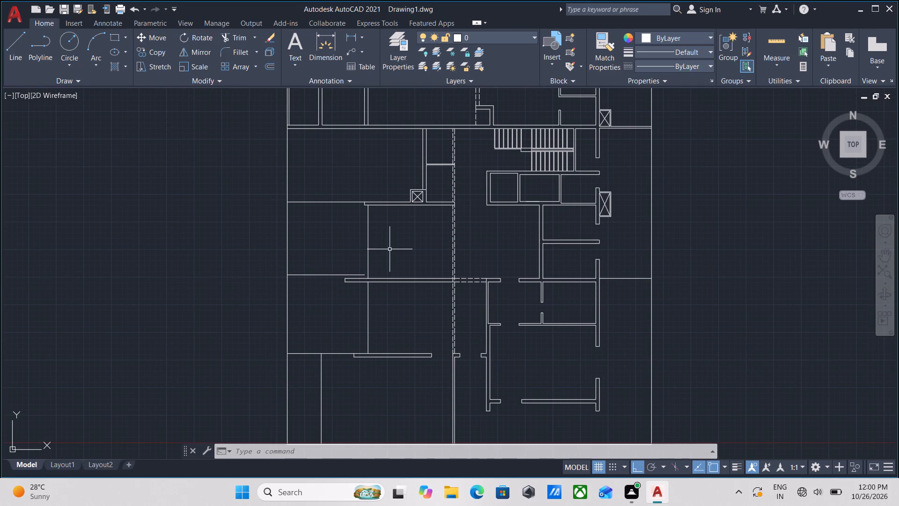
scroll(379, 255, up, 1)
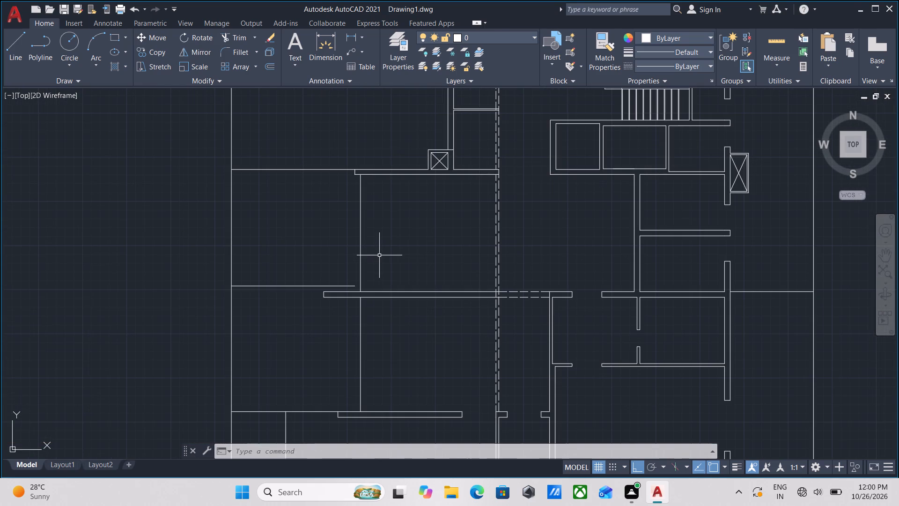
scroll(379, 255, up, 2)
click(379, 255)
click(297, 194)
middle_drag(323, 193, 312, 256)
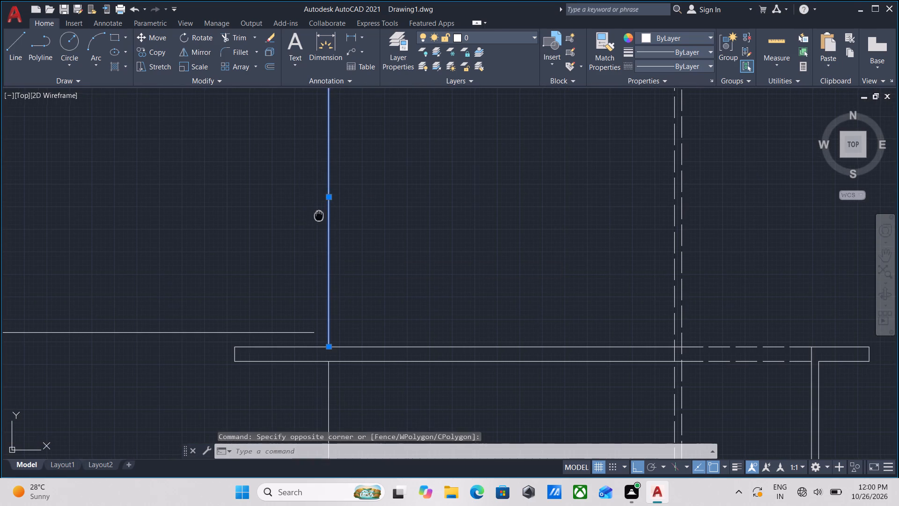
middle_drag(312, 256, 311, 278)
key(o)
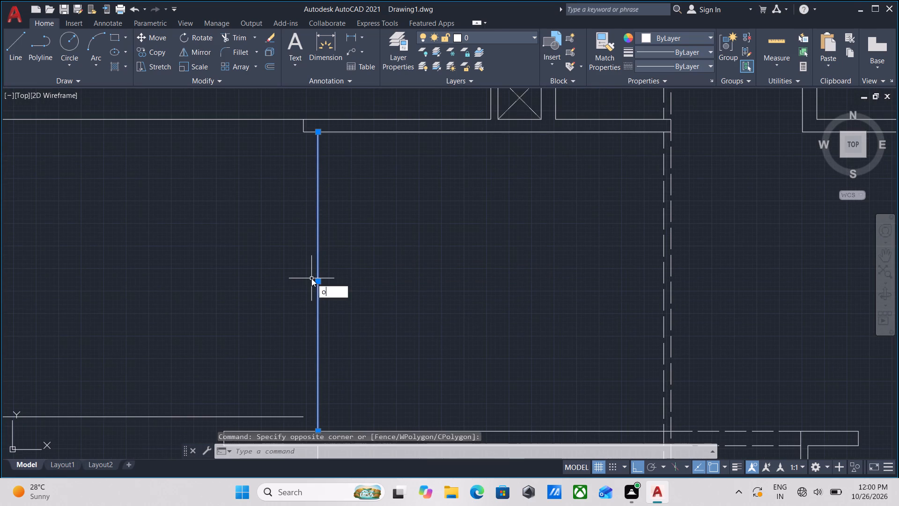
key(Return)
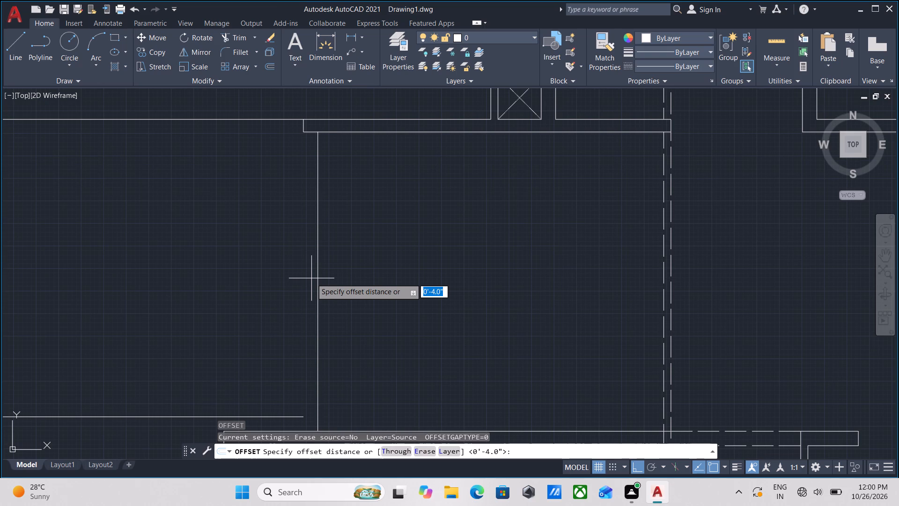
scroll(329, 275, down, 2)
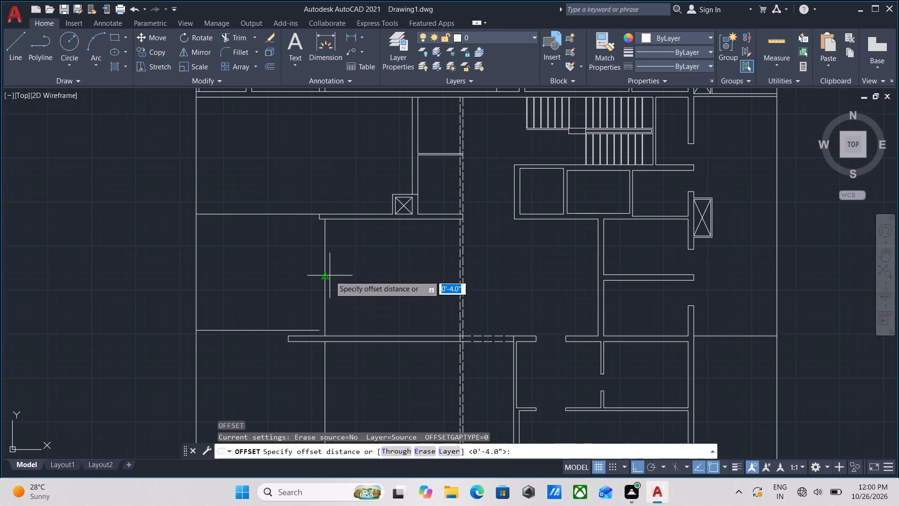
scroll(328, 277, down, 1)
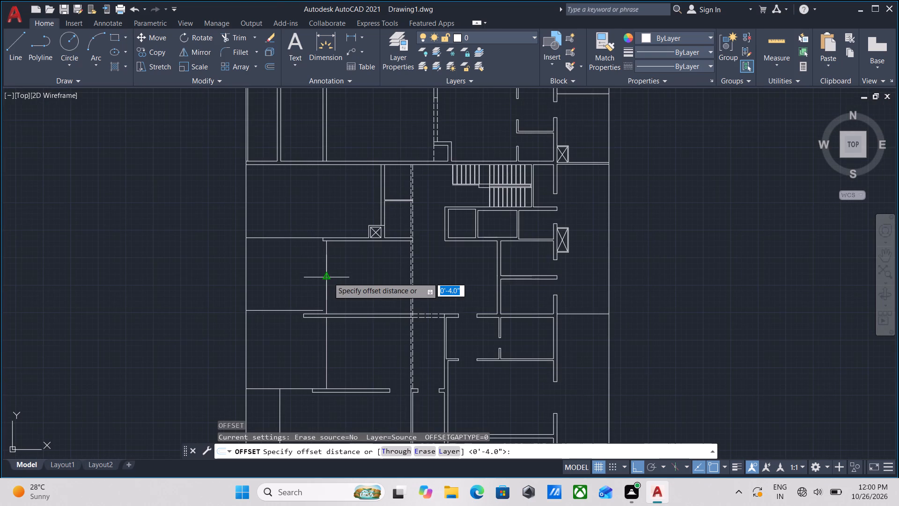
scroll(328, 277, up, 3)
scroll(328, 277, down, 2)
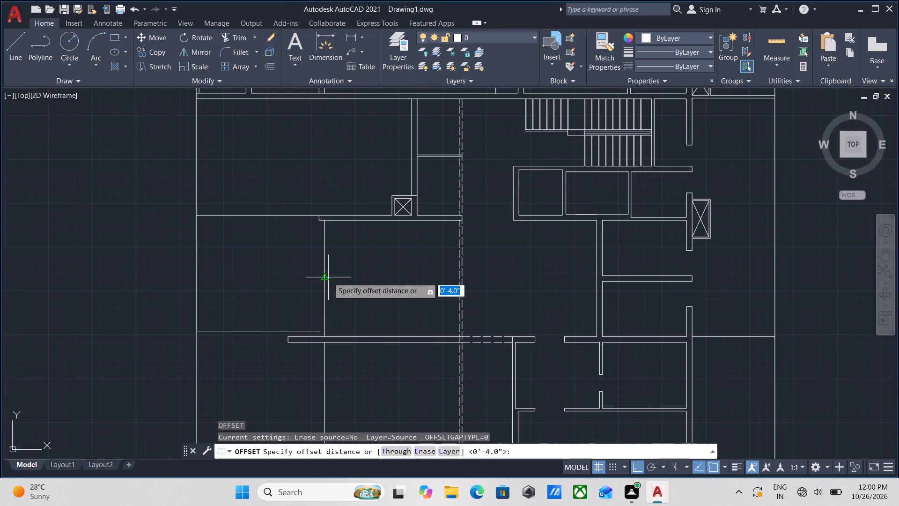
scroll(328, 277, down, 2)
scroll(328, 277, up, 3)
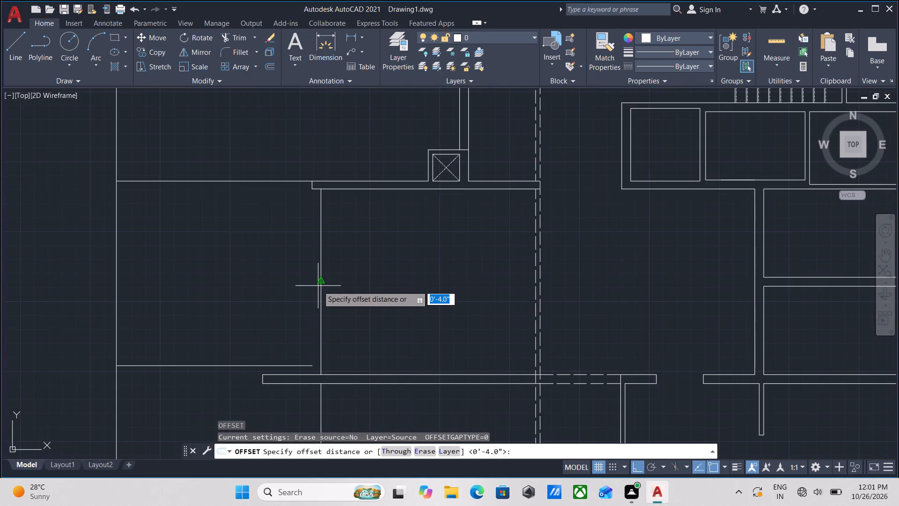
click(323, 283)
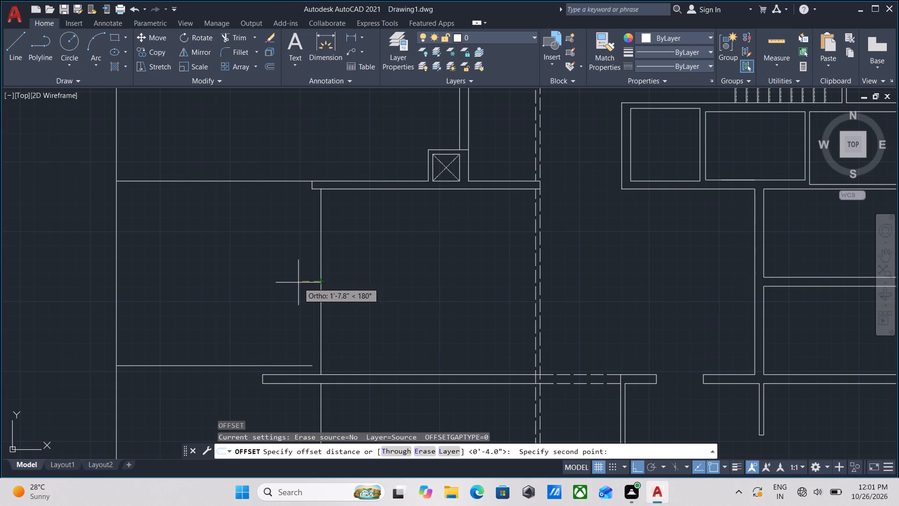
click(298, 283)
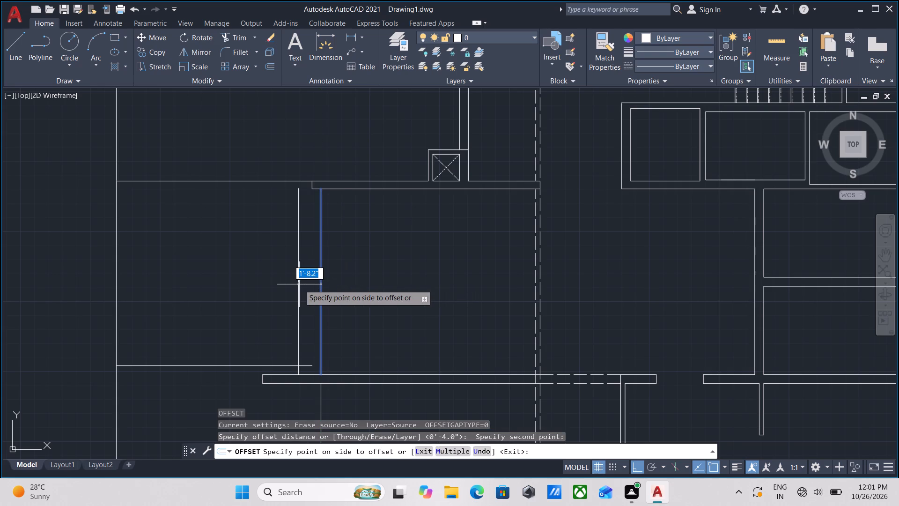
key(8)
key(shift+quotedbl)
key(Return)
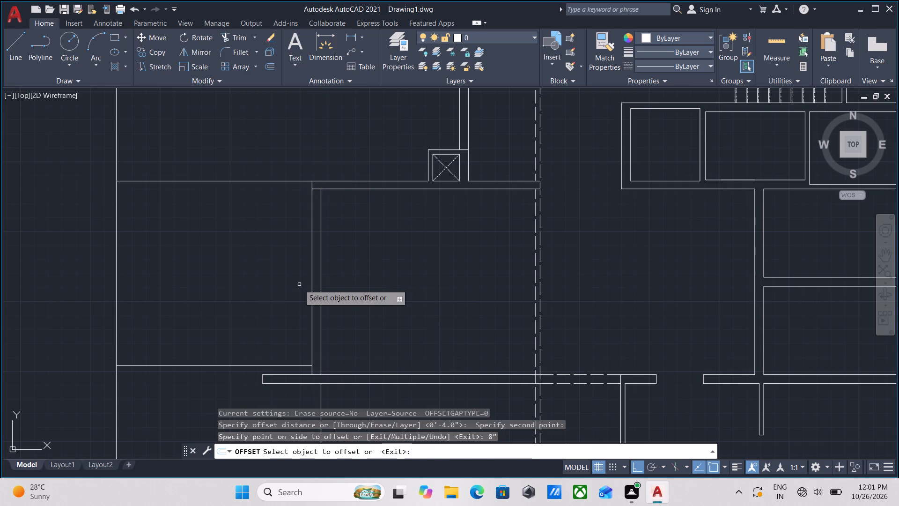
key(Escape)
Offset the north-south line in the room directly south 8" to the west, giving that wall its second face.
scroll(388, 302, down, 1)
middle_drag(386, 301, 364, 192)
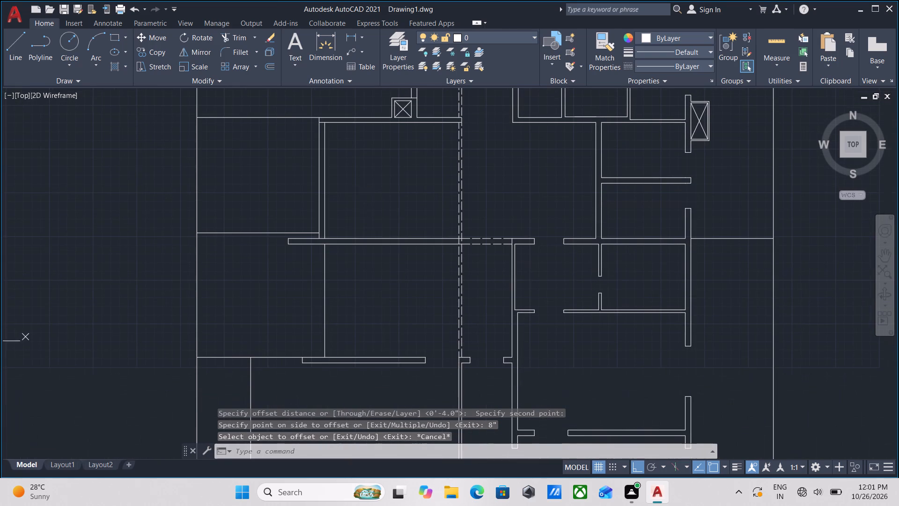
scroll(327, 289, up, 2)
click(341, 301)
click(290, 271)
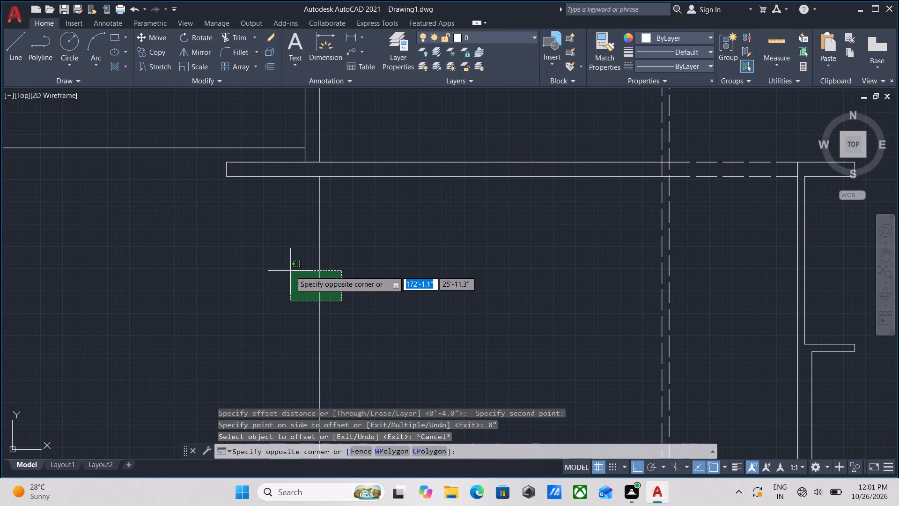
key(o)
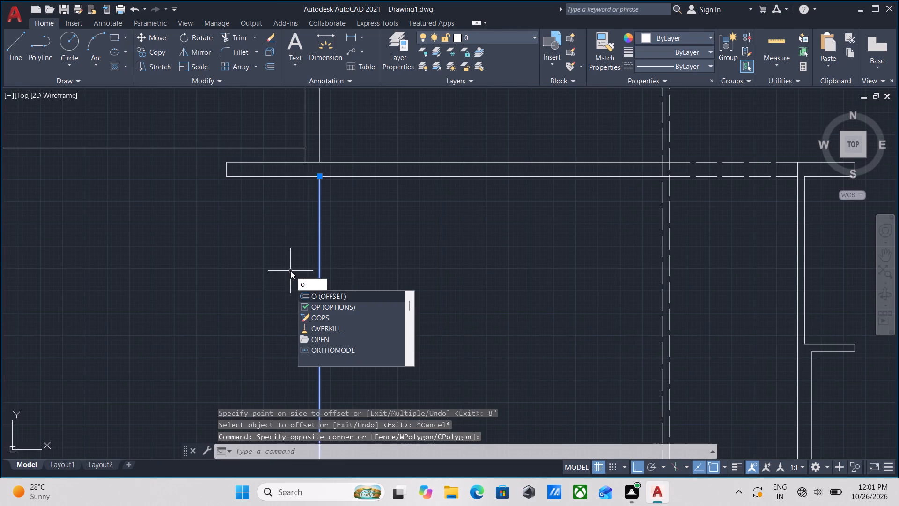
key(Return)
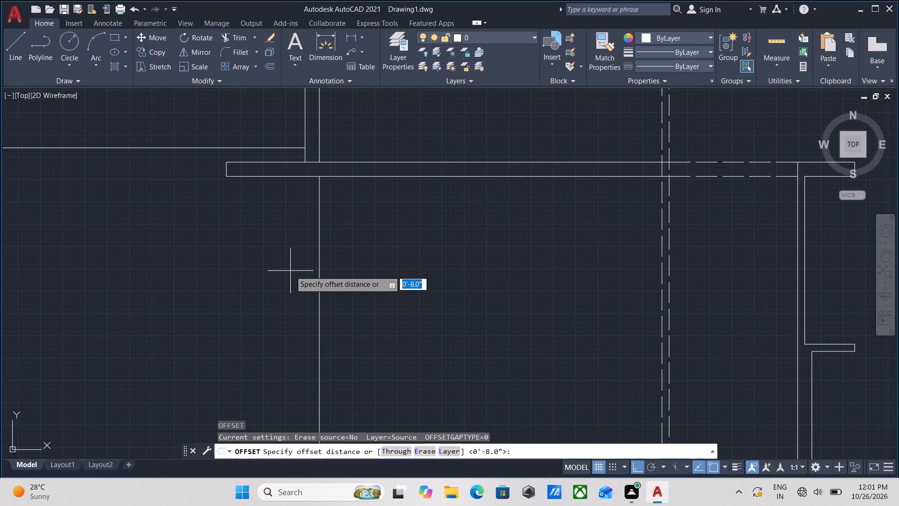
scroll(307, 348, down, 2)
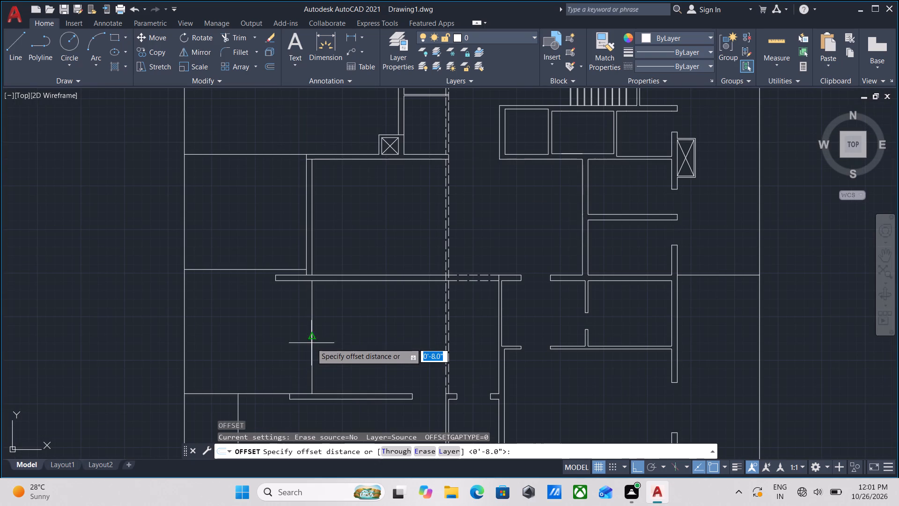
click(312, 334)
scroll(309, 334, up, 3)
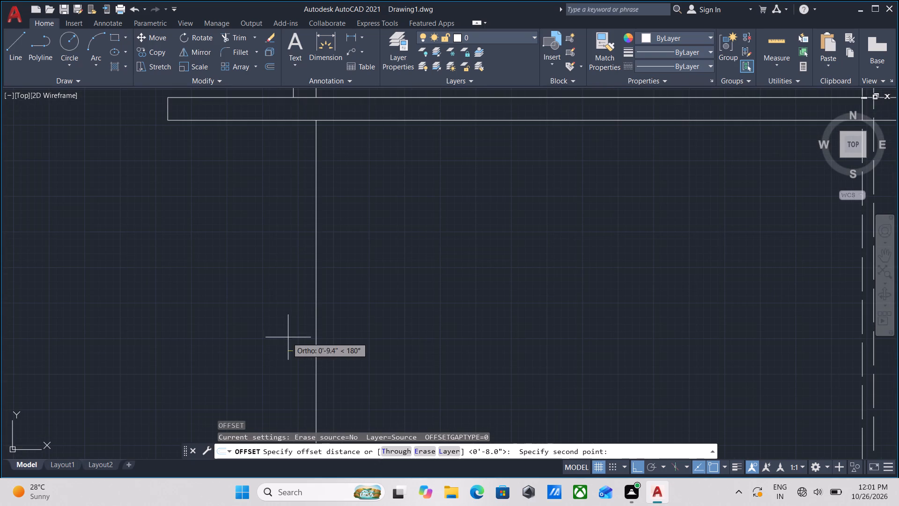
click(282, 338)
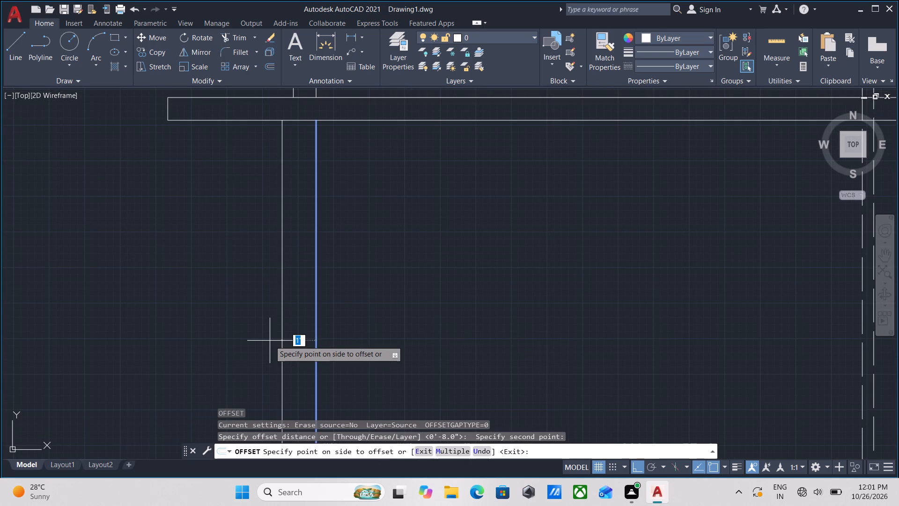
key(8)
key(shift+quotedbl)
key(Return)
key(Escape)
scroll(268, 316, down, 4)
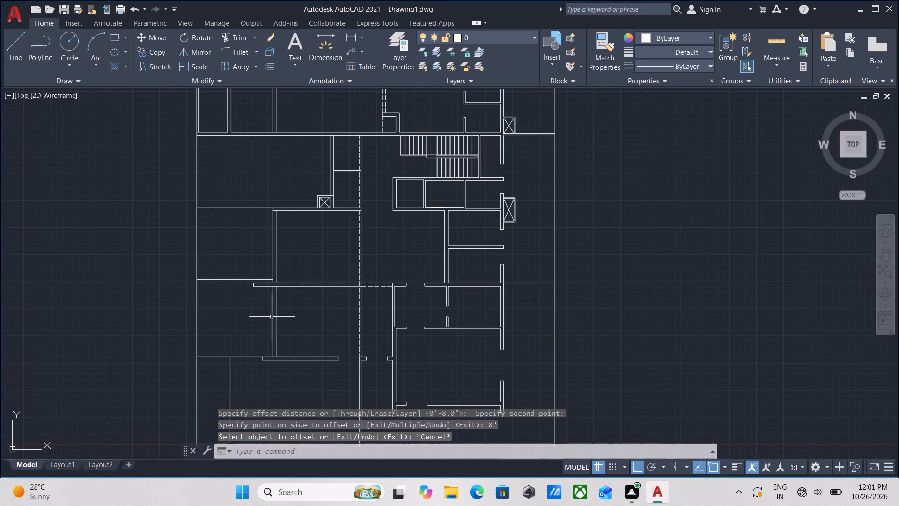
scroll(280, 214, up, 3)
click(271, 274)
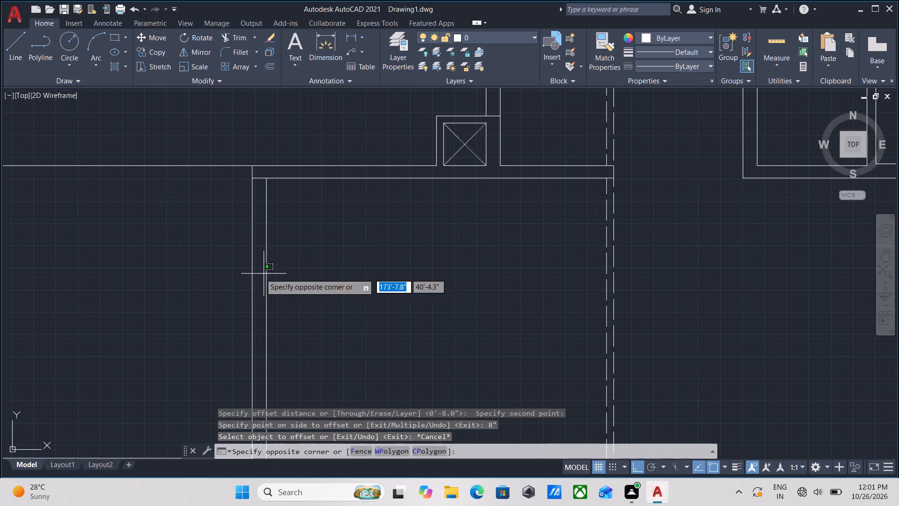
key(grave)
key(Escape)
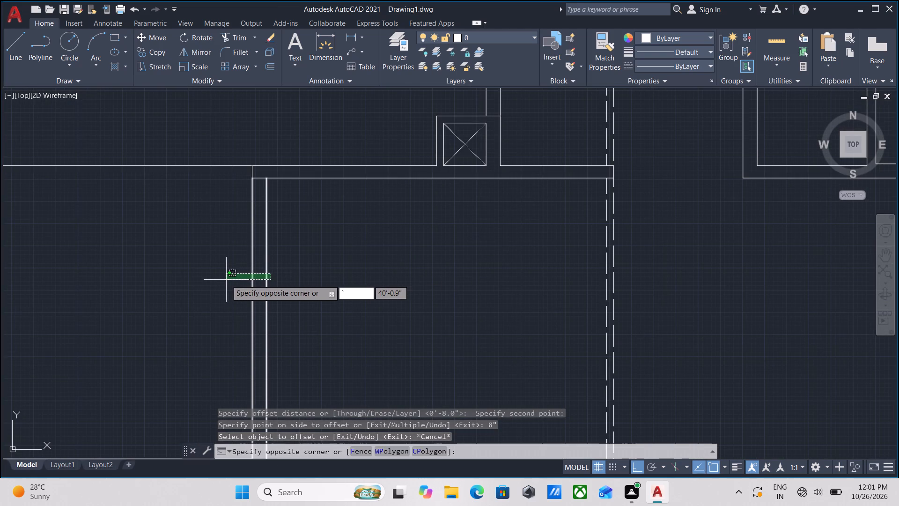
Examine the doubled western walls, the southern rooms and the northern part of the floor plan.
scroll(275, 287, down, 1)
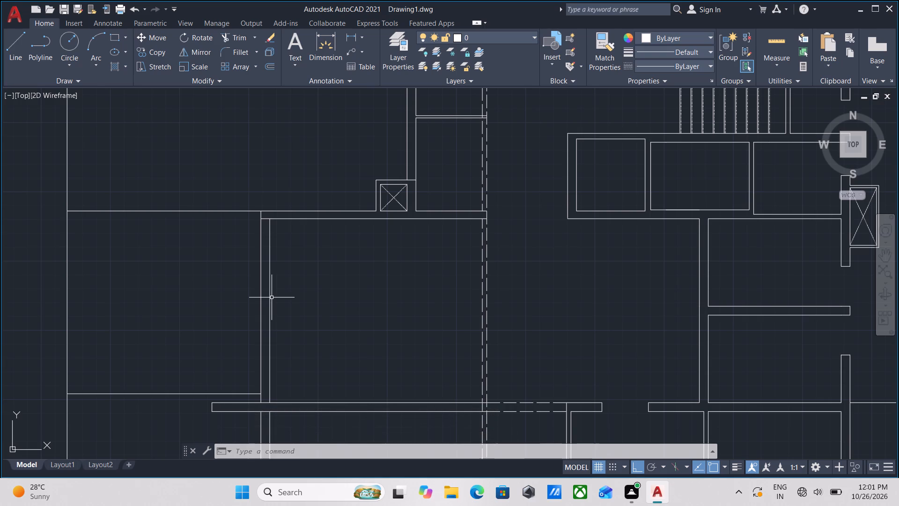
scroll(253, 354, up, 2)
scroll(259, 350, down, 2)
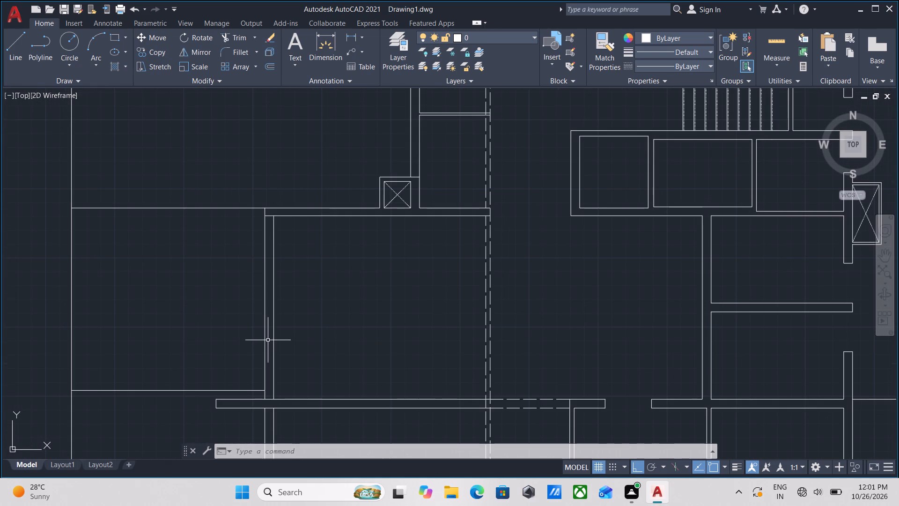
scroll(278, 327, down, 2)
scroll(278, 327, up, 2)
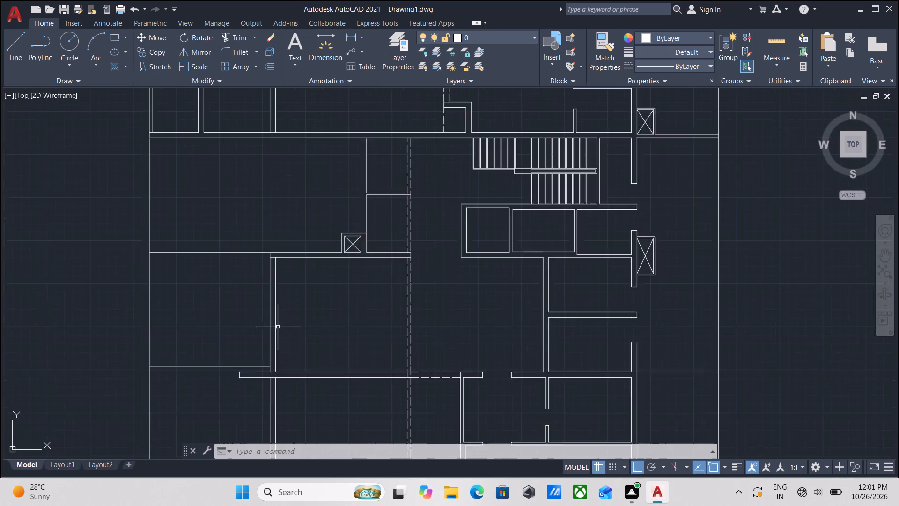
scroll(278, 327, up, 2)
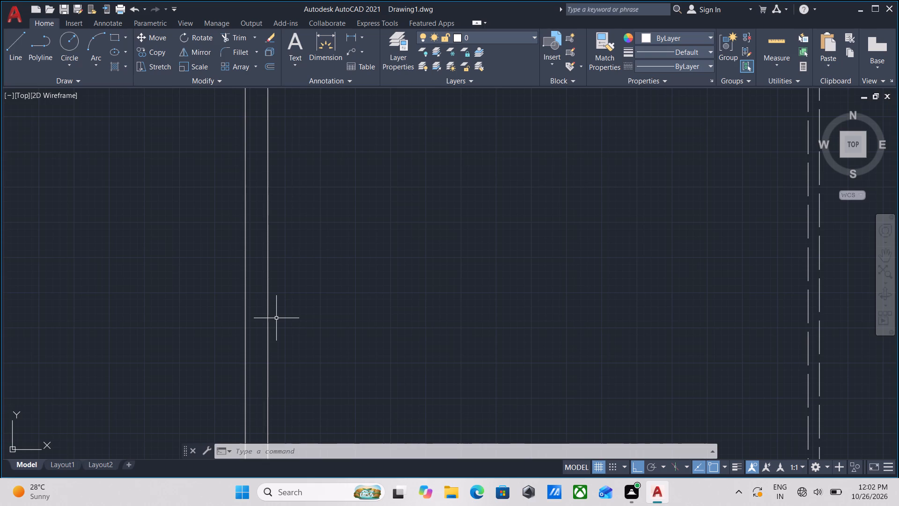
scroll(289, 282, down, 3)
middle_drag(299, 349, 277, 253)
scroll(277, 253, down, 1)
scroll(311, 326, down, 2)
middle_drag(316, 345, 315, 344)
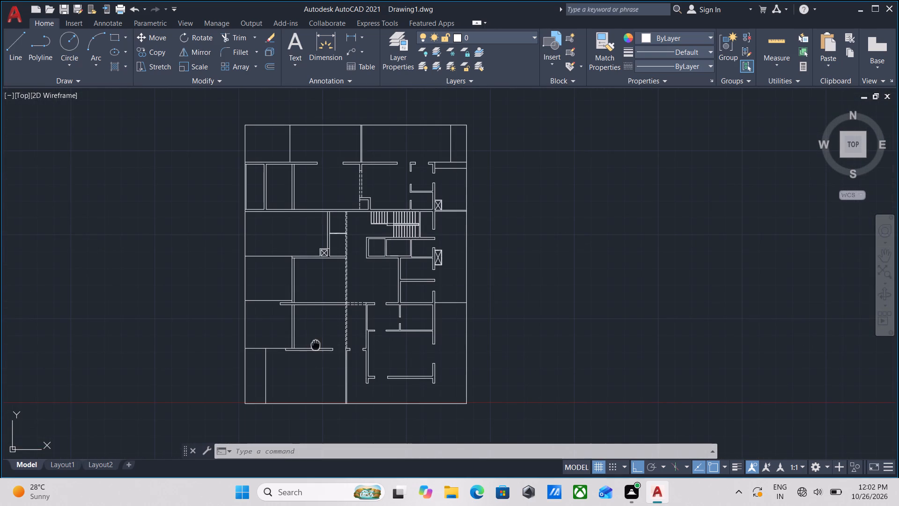
middle_drag(315, 344, 313, 275)
scroll(313, 275, up, 2)
scroll(242, 292, up, 1)
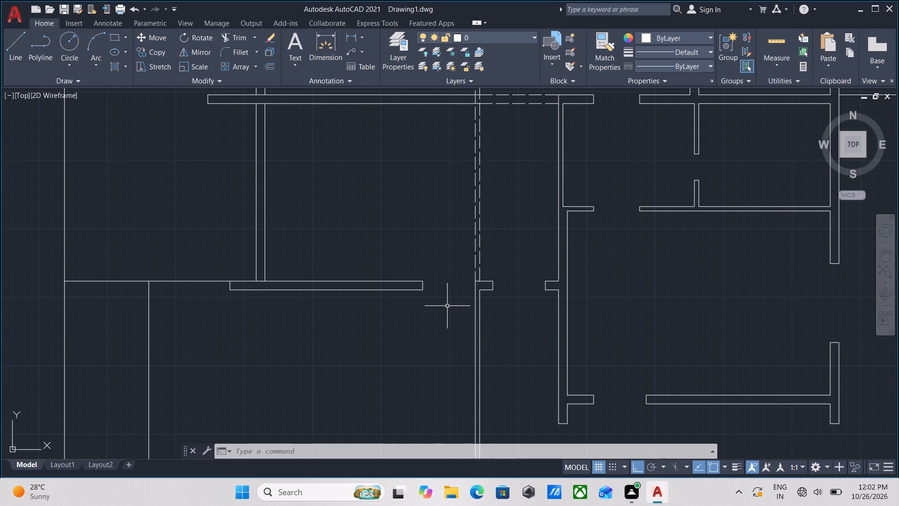
scroll(509, 283, down, 2)
middle_drag(499, 291, 380, 304)
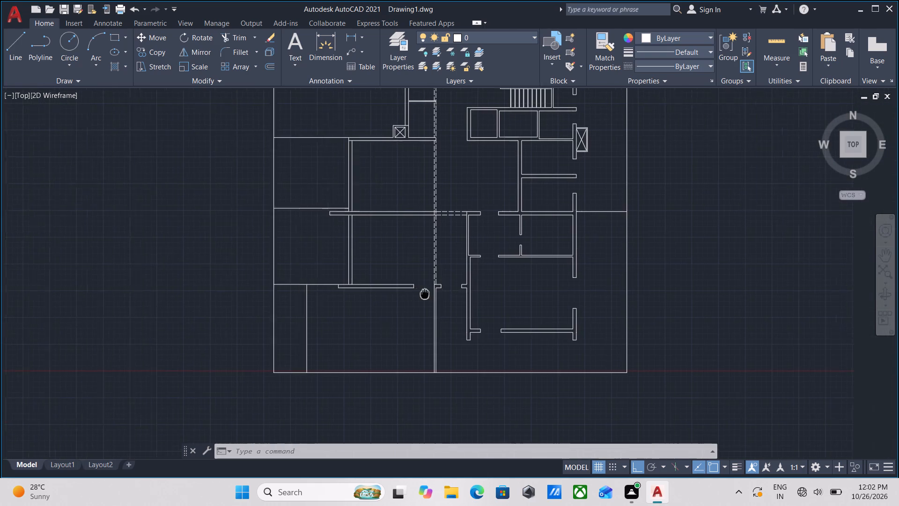
middle_drag(380, 304, 237, 444)
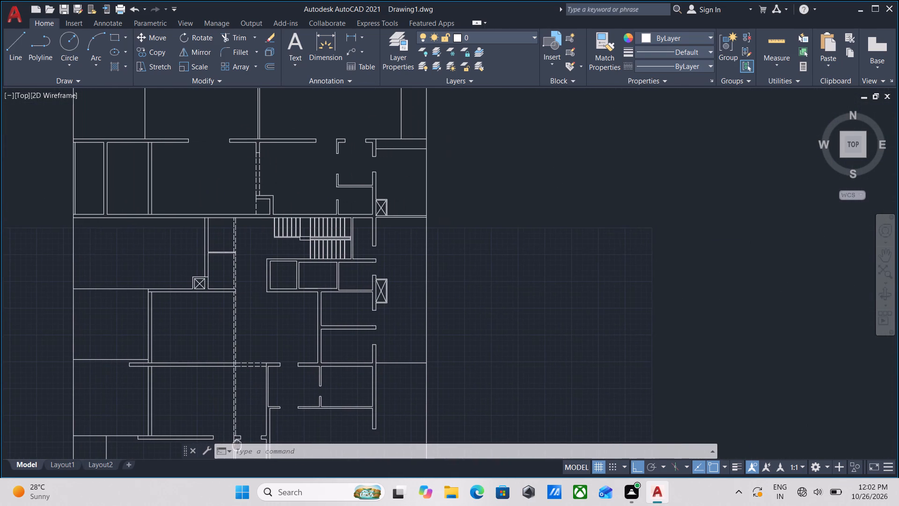
middle_drag(237, 444, 261, 438)
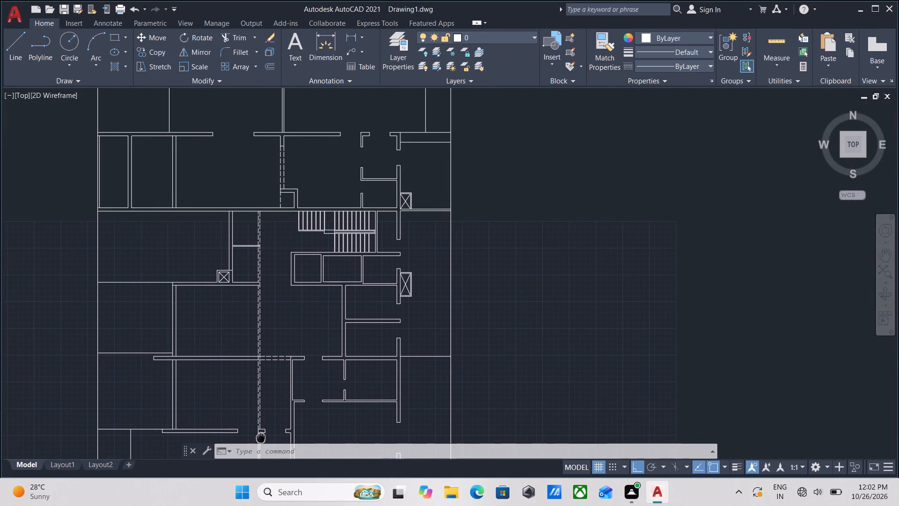
middle_drag(261, 438, 268, 505)
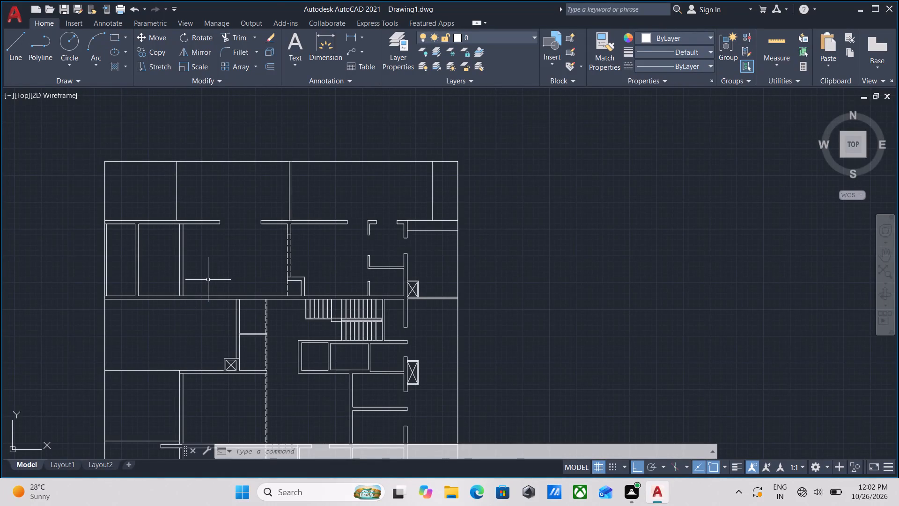
scroll(252, 141, up, 1)
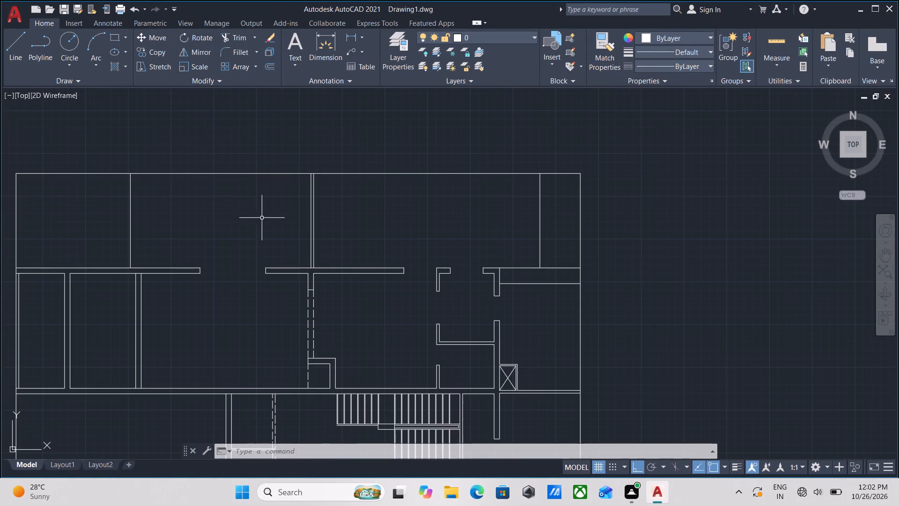
scroll(261, 236, up, 1)
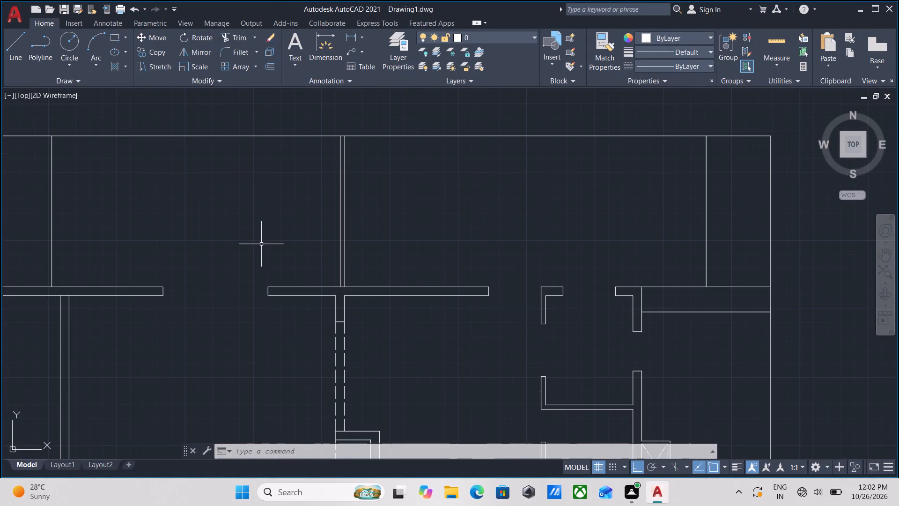
Draw a stub outline 8" high and 10" wide on the north face at the west end of the central east-west wall.
scroll(331, 275, up, 2)
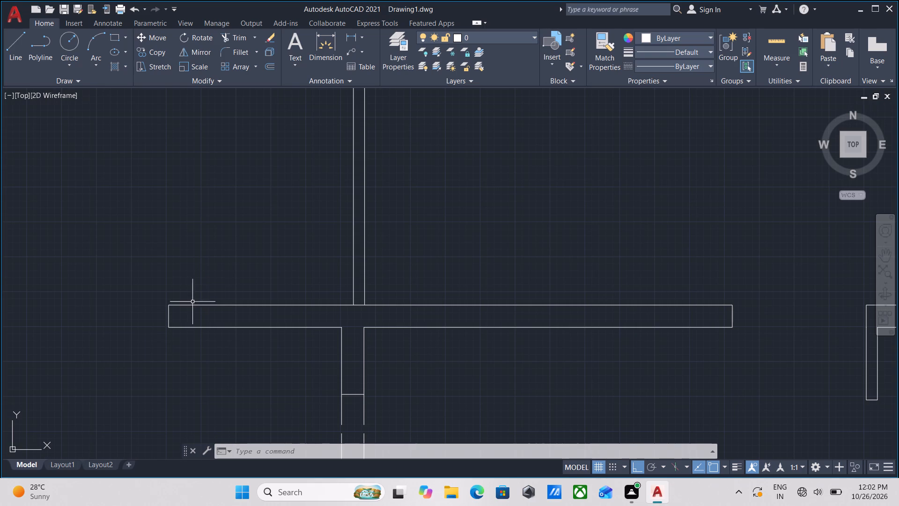
key(l)
key(Return)
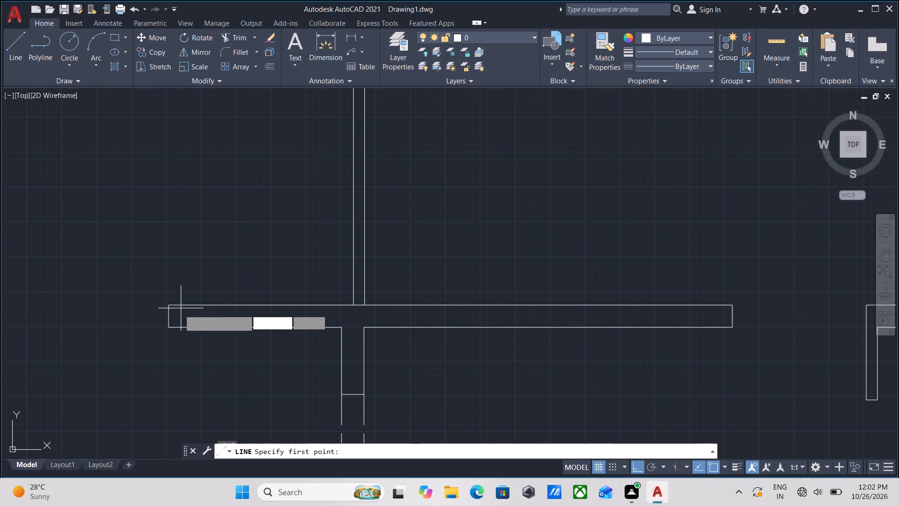
scroll(172, 310, up, 3)
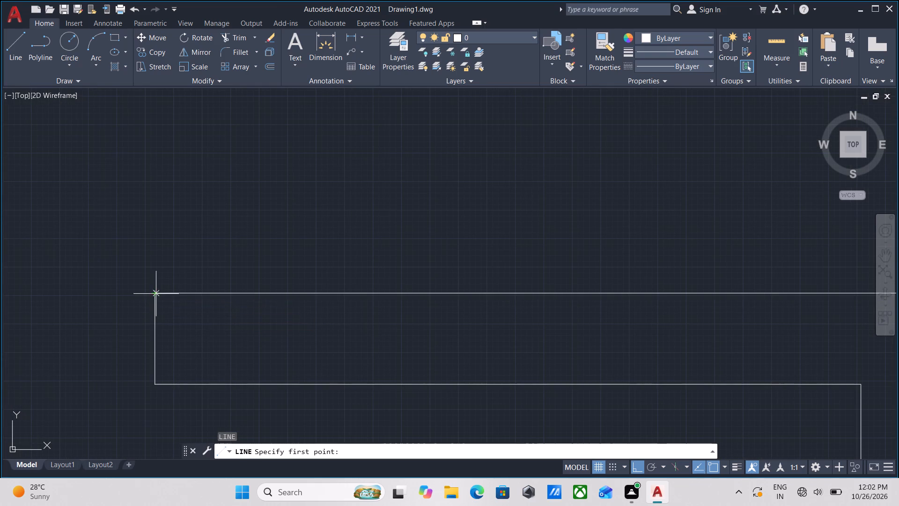
click(157, 294)
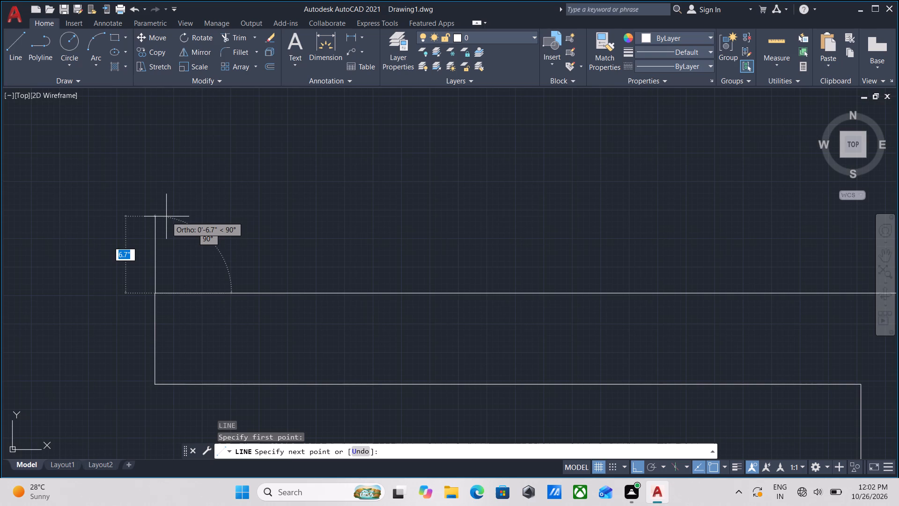
scroll(168, 201, down, 3)
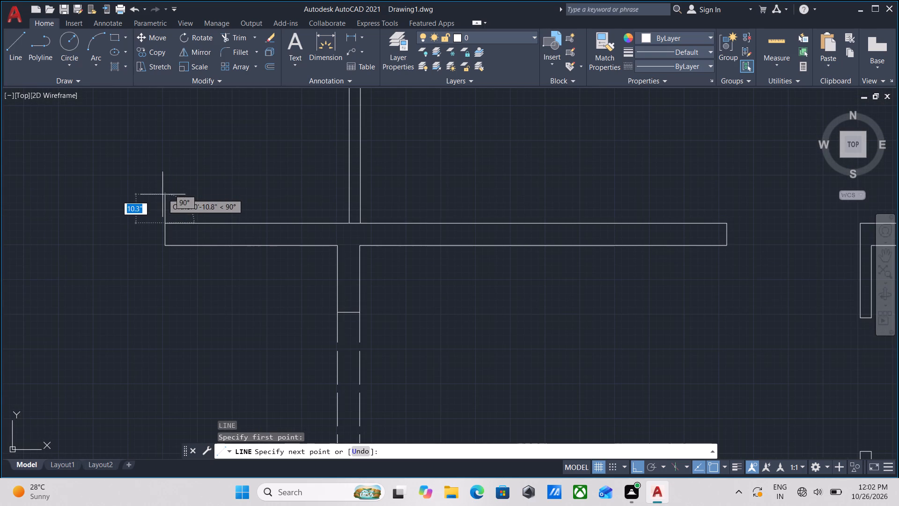
scroll(162, 198, up, 2)
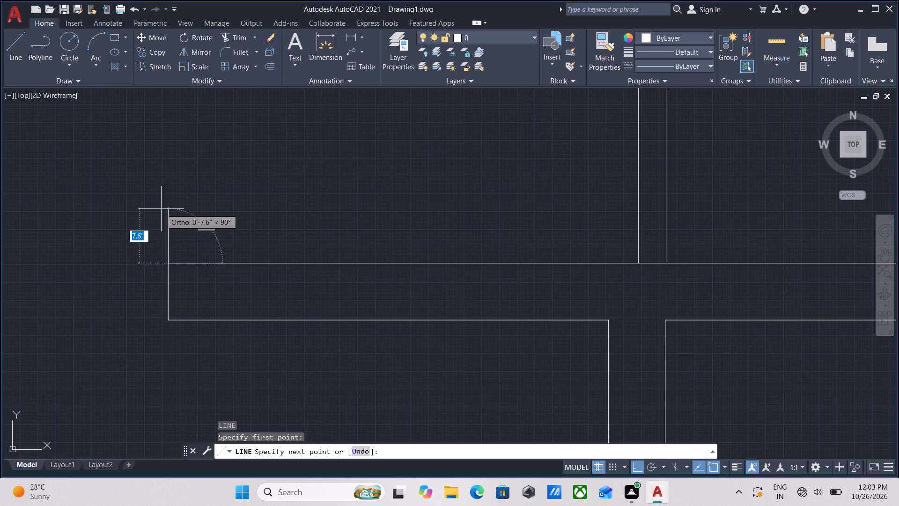
key(8)
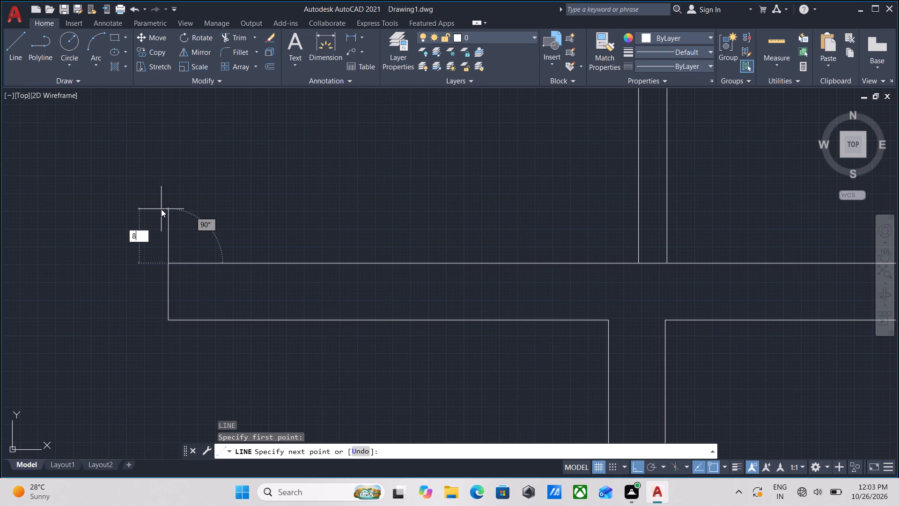
key(Return)
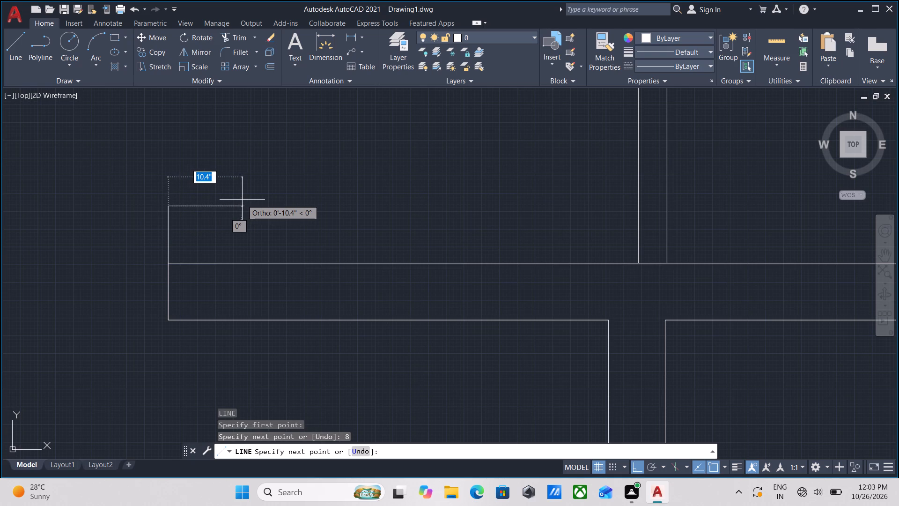
text(10")
key(Return)
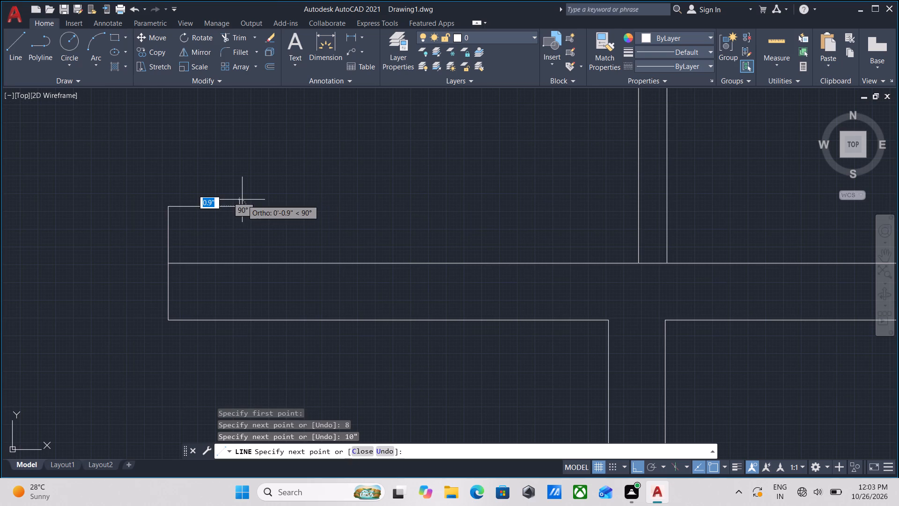
click(238, 266)
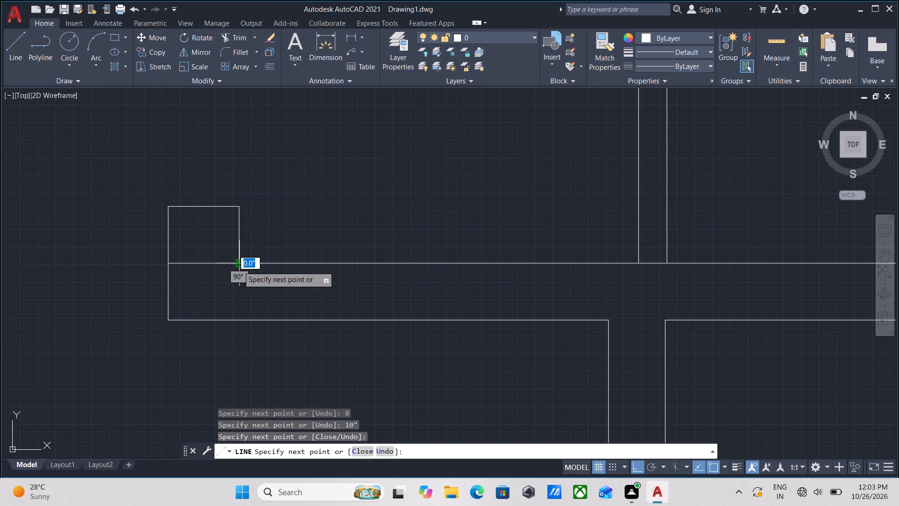
key(Escape)
scroll(257, 246, up, 1)
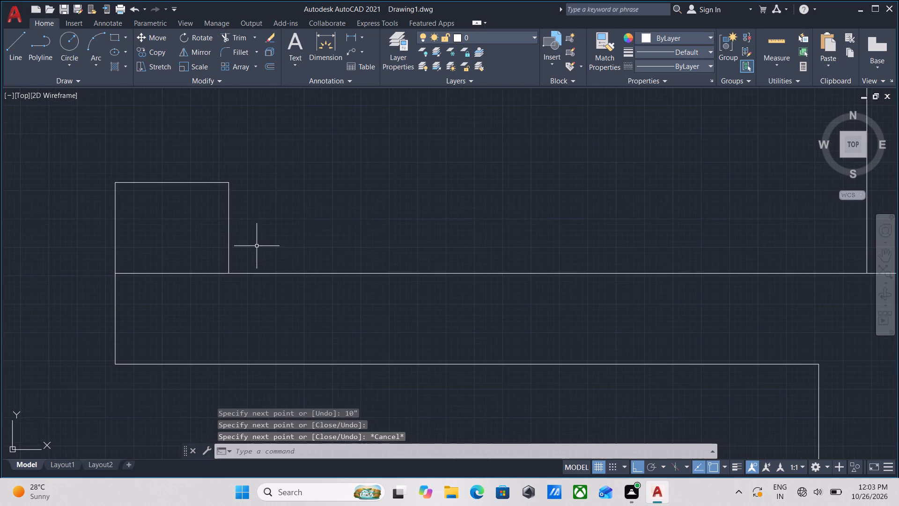
Examine the wall opening west of the stub, the eastern rooms and the stair area of the plan.
scroll(192, 288, down, 3)
middle_drag(199, 292, 371, 285)
scroll(371, 285, up, 1)
scroll(371, 285, down, 4)
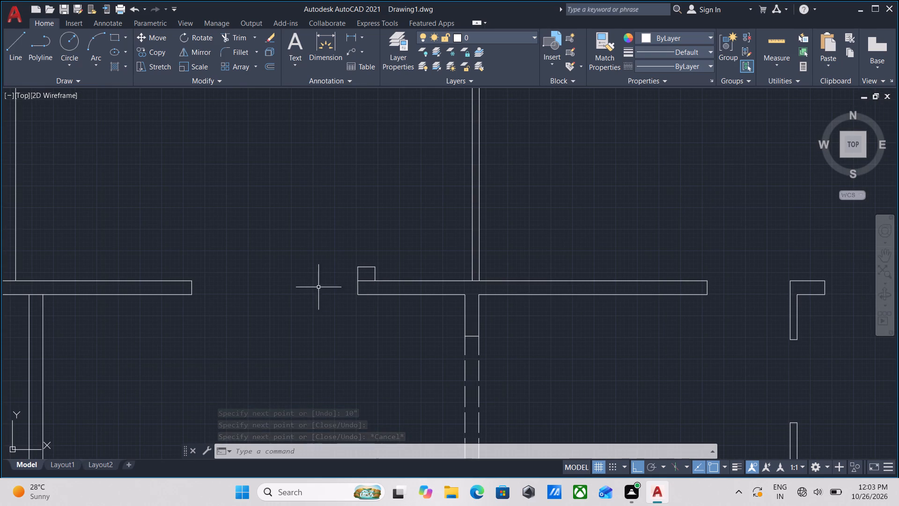
scroll(223, 303, down, 2)
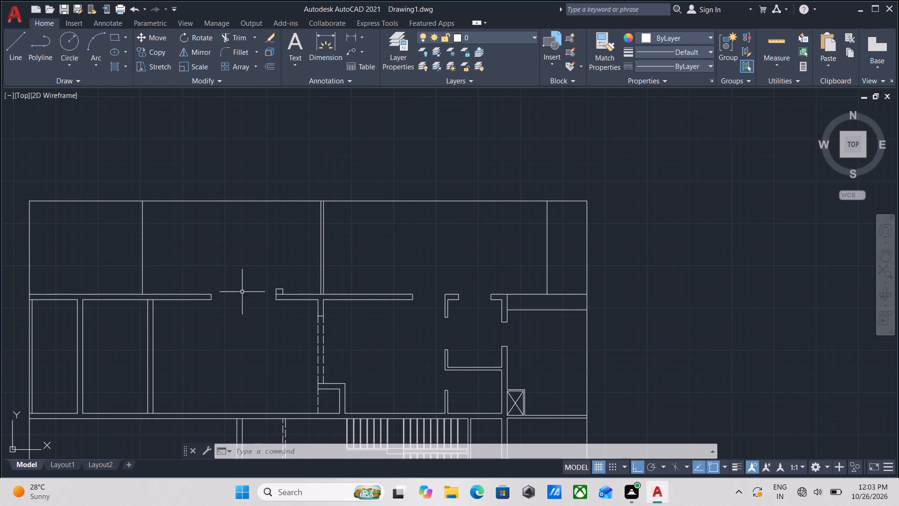
scroll(308, 320, down, 1)
middle_drag(308, 314, 225, 235)
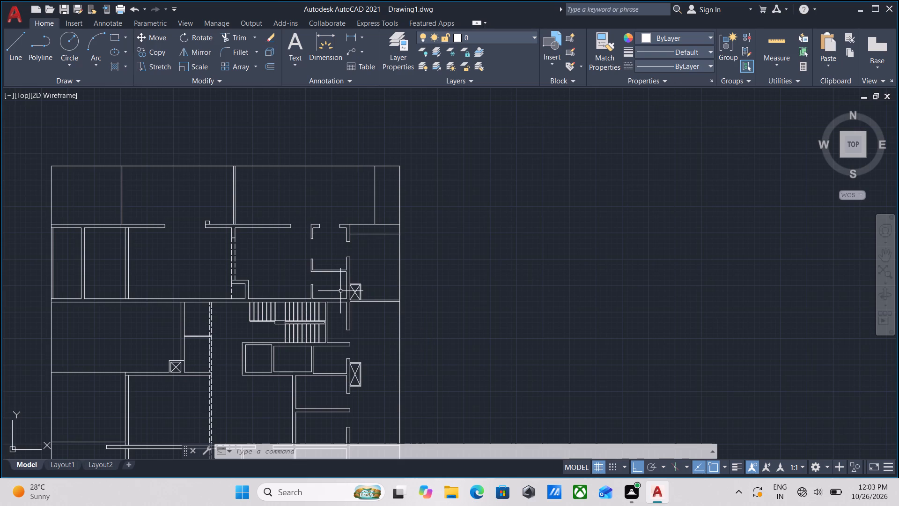
scroll(340, 291, up, 3)
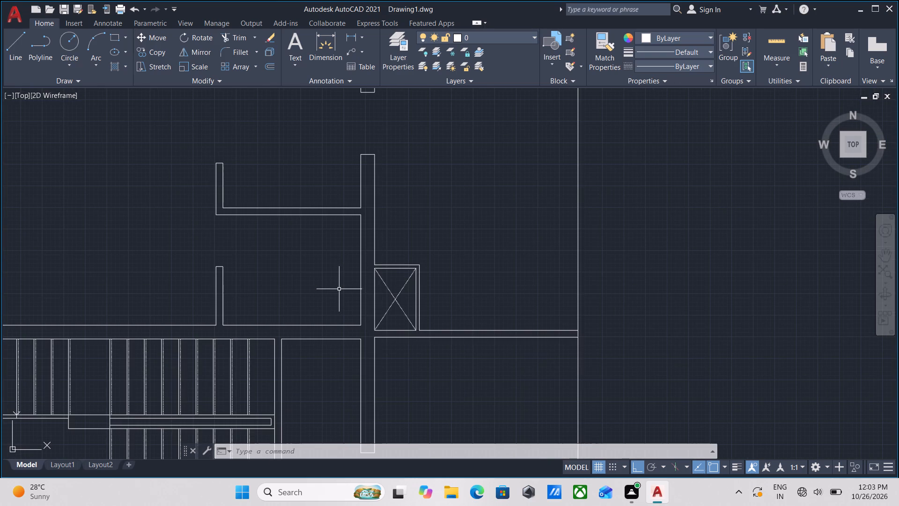
scroll(435, 247, up, 1)
scroll(456, 239, down, 3)
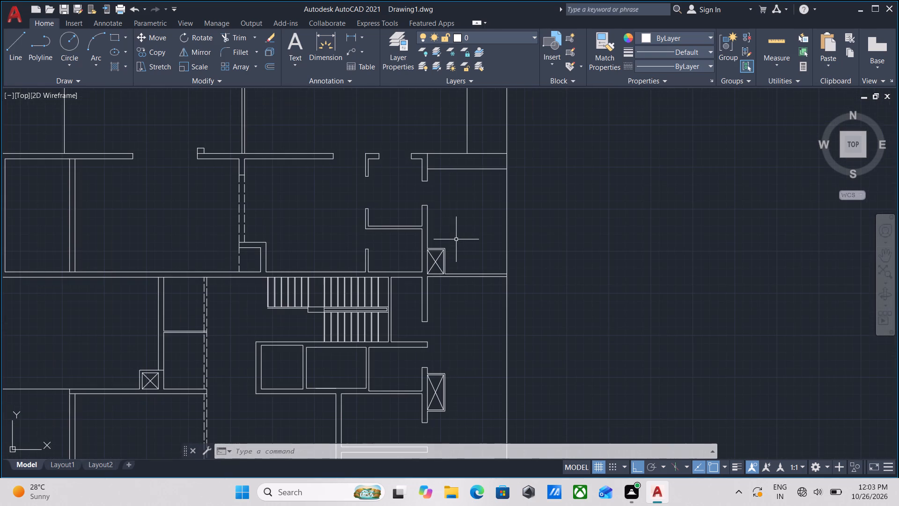
middle_drag(309, 186, 327, 211)
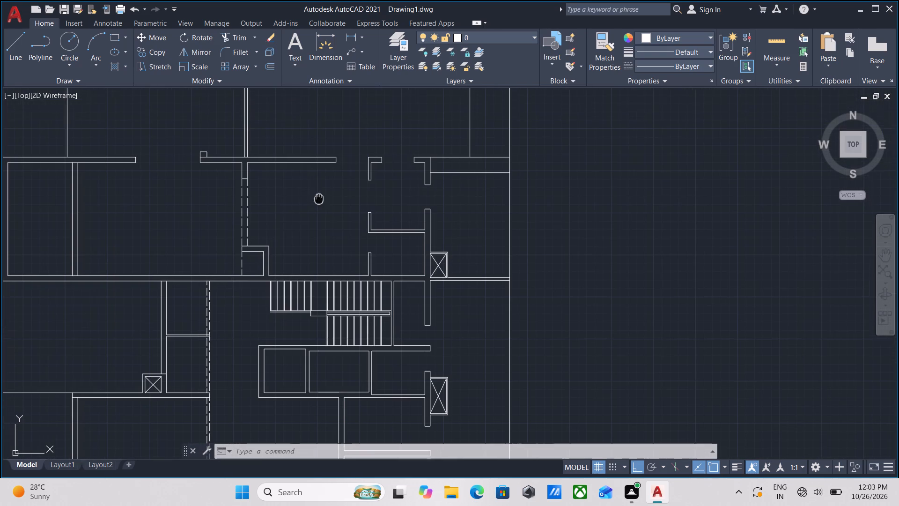
middle_drag(327, 211, 361, 263)
Trim the wall line between the 8" by 10" stub and the east-west wall so the two join.
scroll(234, 233, up, 3)
scroll(276, 234, up, 1)
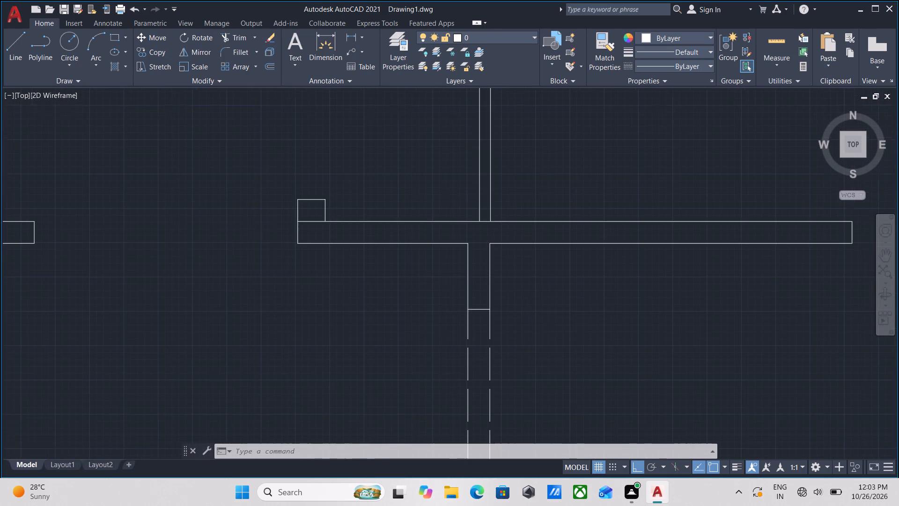
scroll(276, 234, up, 1)
scroll(362, 222, down, 1)
middle_drag(362, 222, 362, 259)
text(tr)
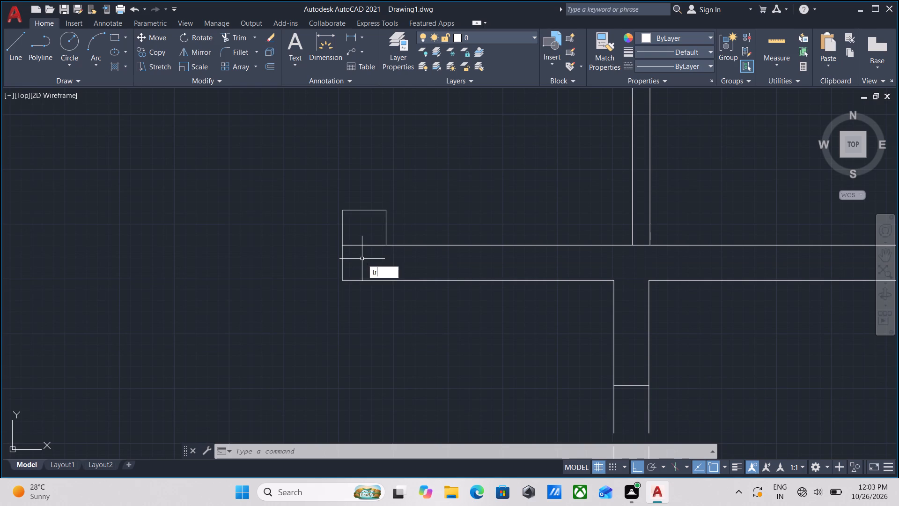
key(Return)
click(362, 259)
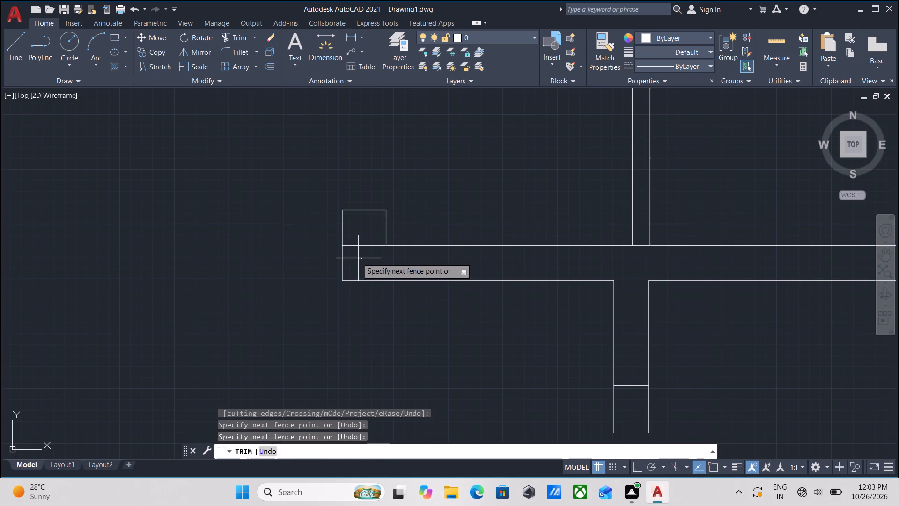
click(359, 233)
key(Escape)
Examine the overall floor plan and the northern rooms around the stub and the wall opening.
scroll(359, 232, down, 4)
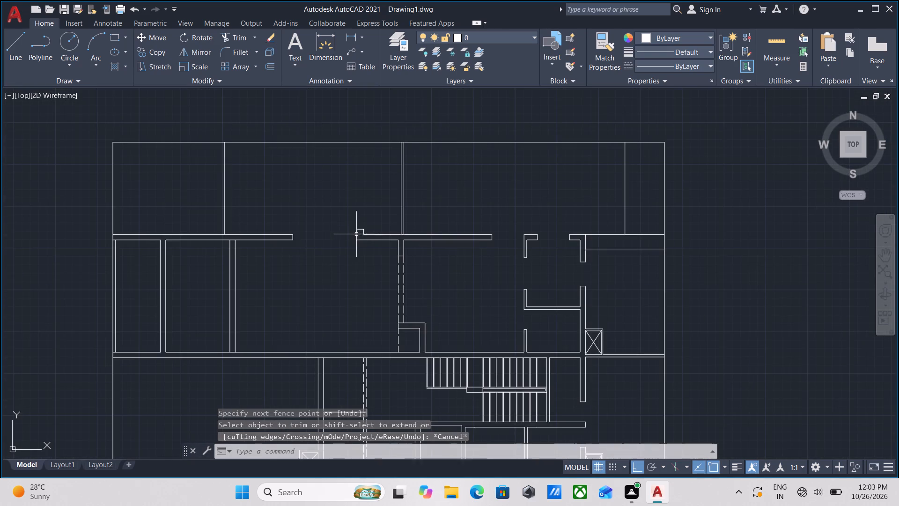
scroll(326, 268, down, 2)
middle_drag(326, 268, 236, 296)
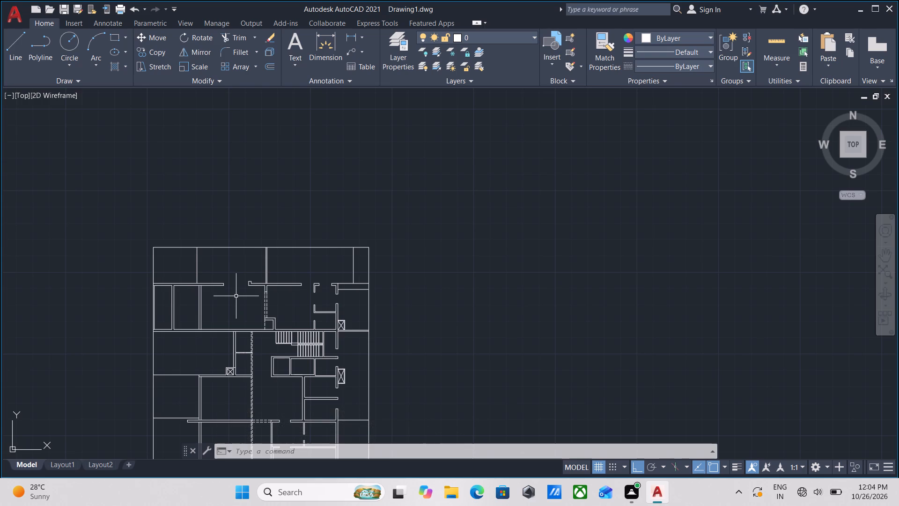
scroll(190, 328, down, 1)
scroll(177, 333, up, 2)
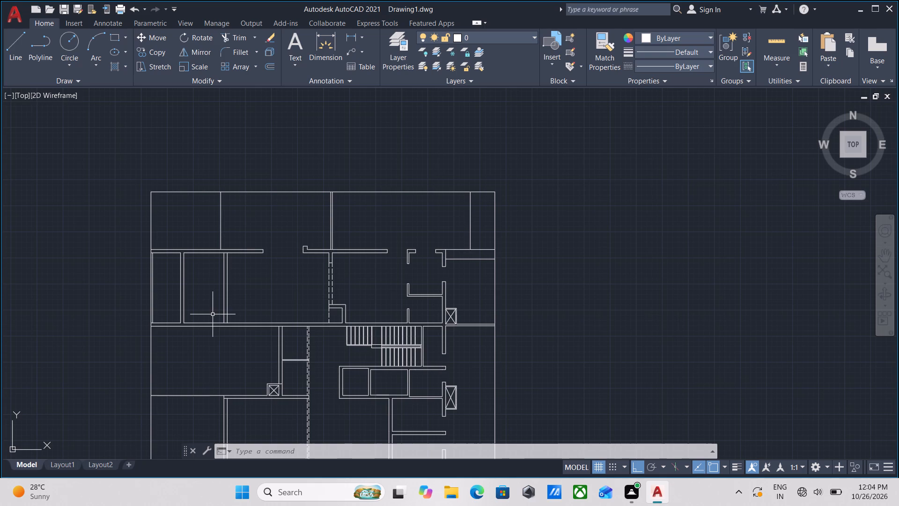
scroll(258, 297, up, 2)
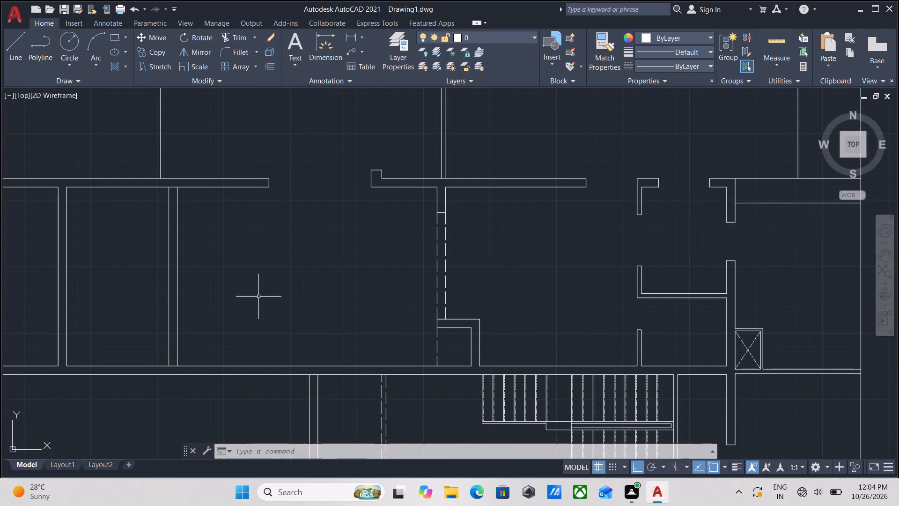
middle_drag(346, 261, 345, 293)
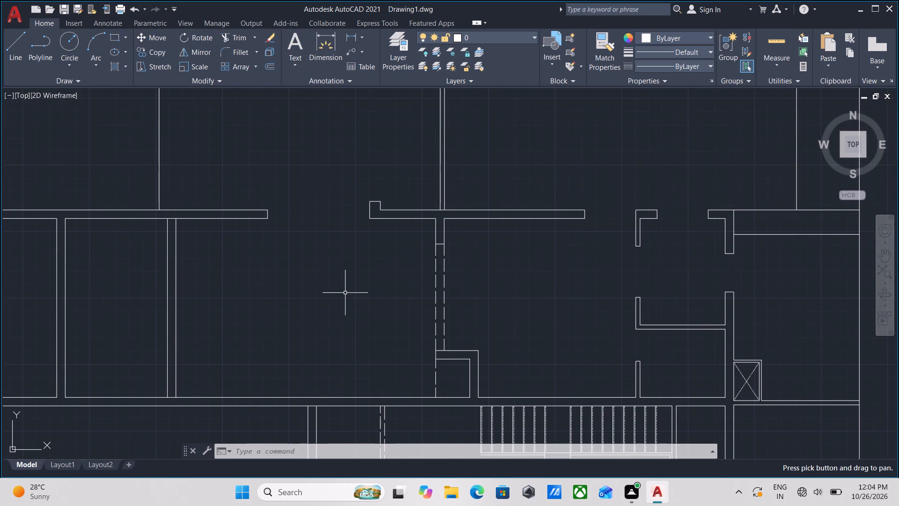
scroll(279, 241, up, 1)
scroll(279, 241, down, 1)
middle_drag(279, 241, 278, 254)
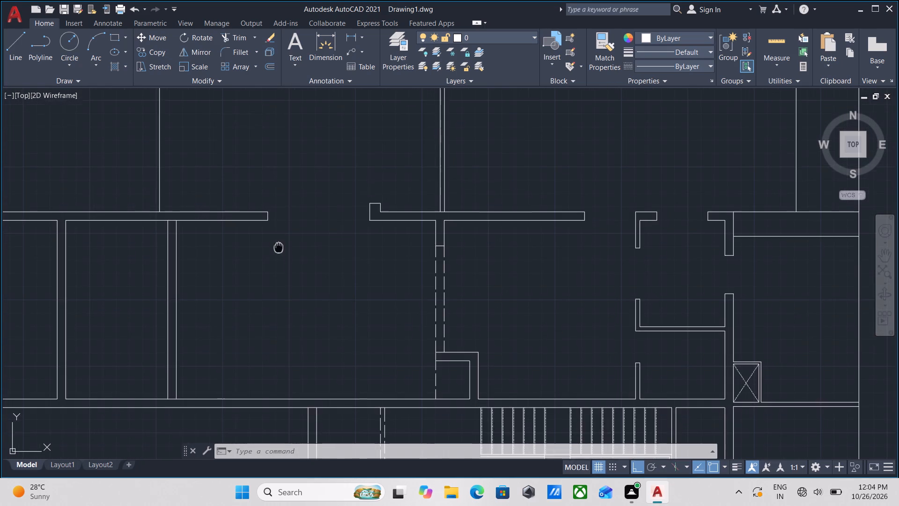
middle_drag(278, 254, 277, 291)
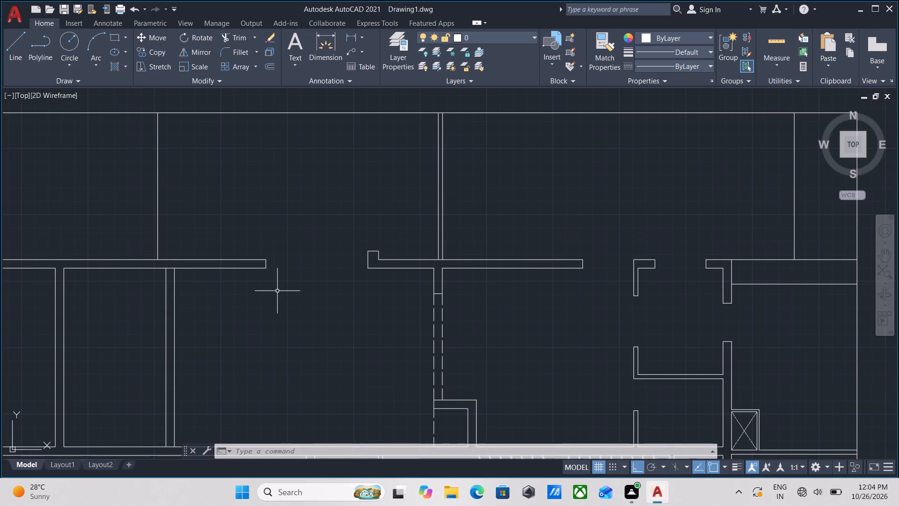
scroll(277, 291, down, 2)
middle_drag(277, 291, 306, 341)
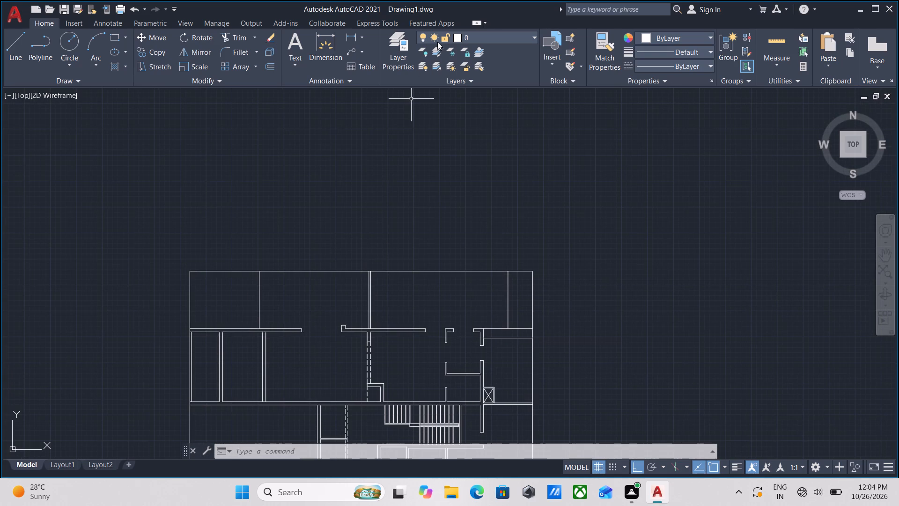
scroll(289, 274, down, 2)
scroll(289, 274, up, 1)
Create a new layer named WALLS.
click(402, 36)
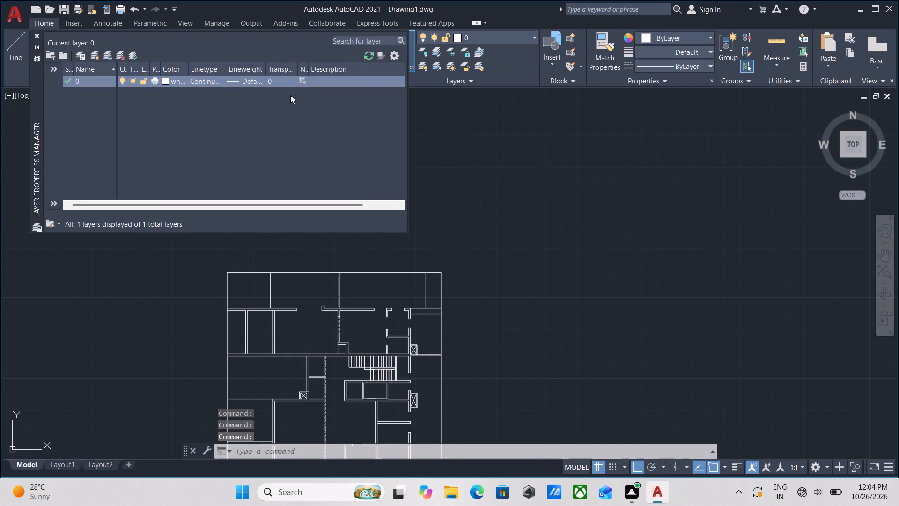
click(97, 52)
key(BackSpace)
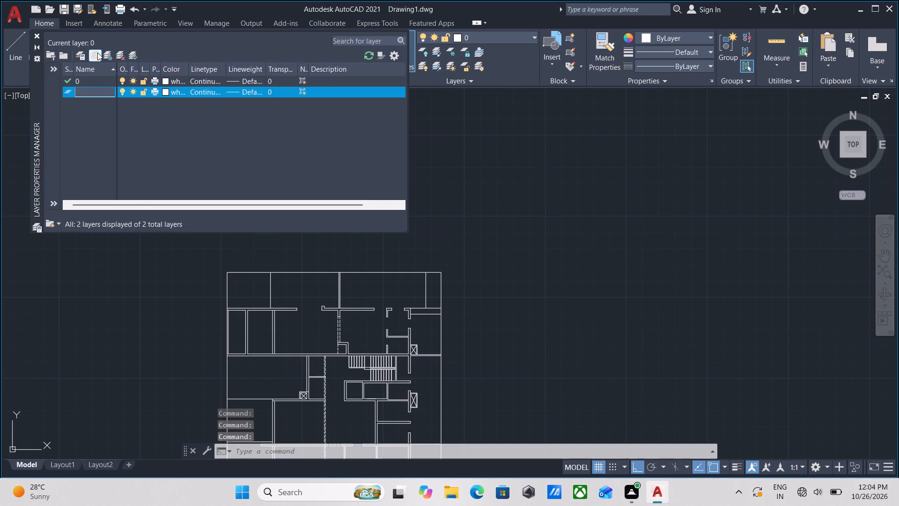
text(wa)
key(BackSpace)
key(BackSpace)
key(BackSpace)
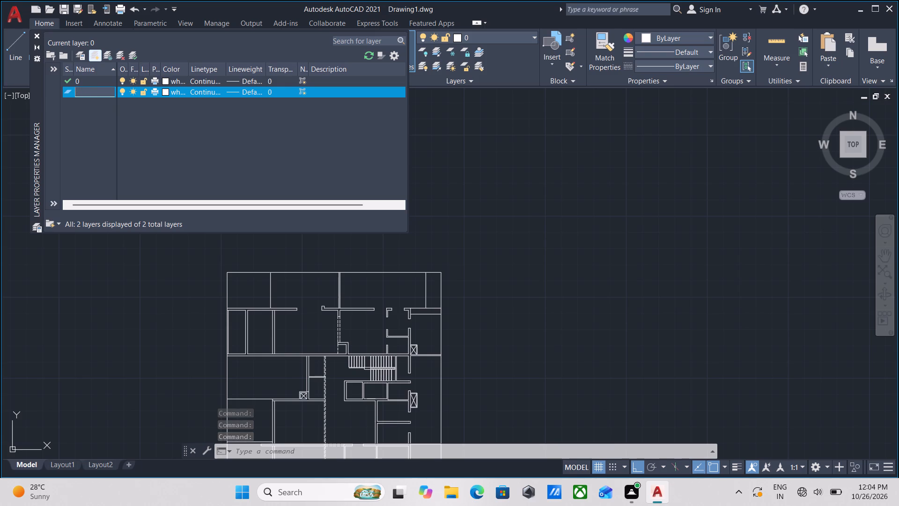
key(BackSpace)
text(WALLS)
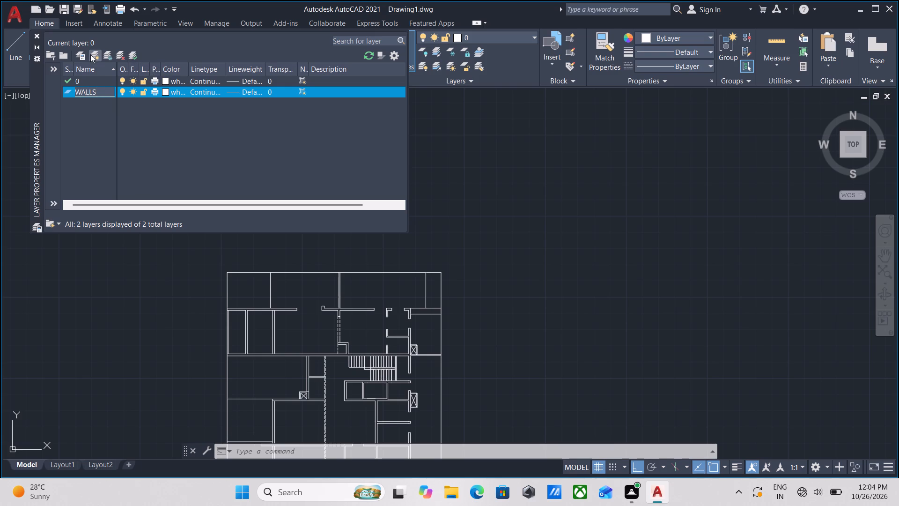
Create a new layer, set it as the current layer, and name it GLASS PANEL.
click(91, 54)
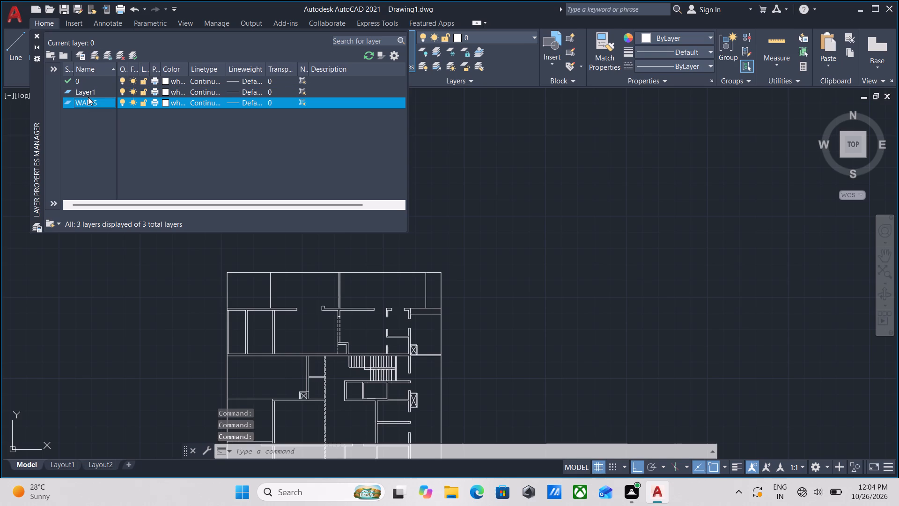
click(93, 92)
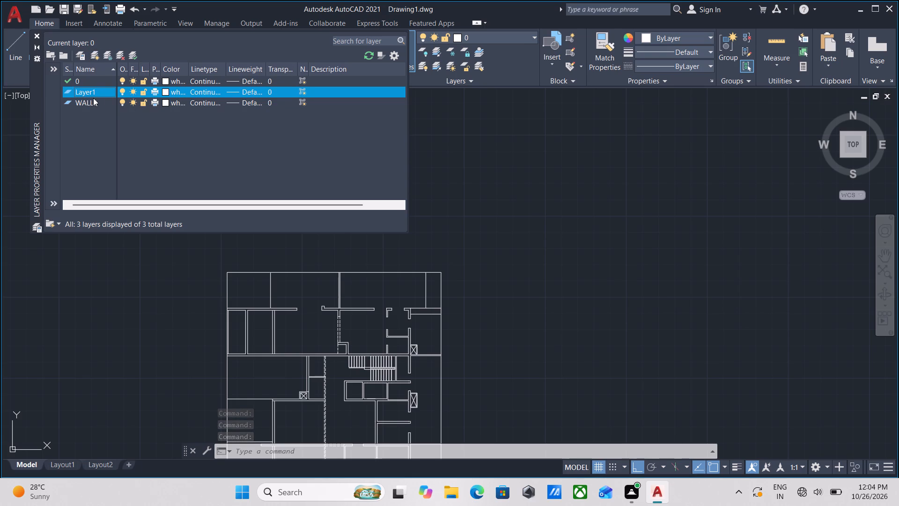
double_click(87, 89)
double_click(87, 89)
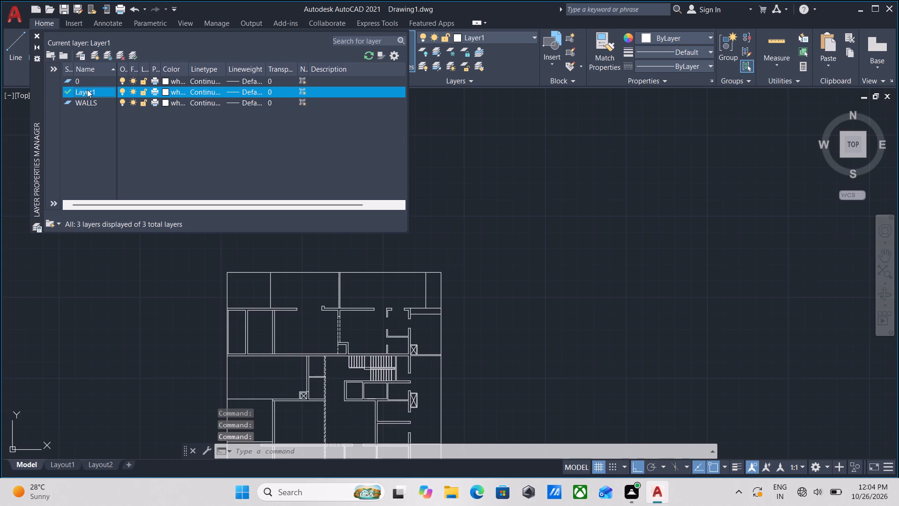
right_click(99, 91)
click(149, 152)
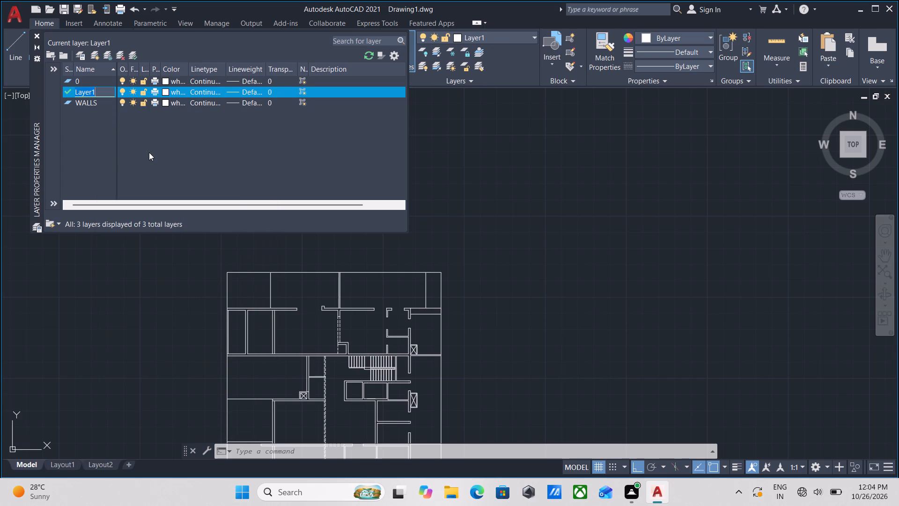
key(BackSpace)
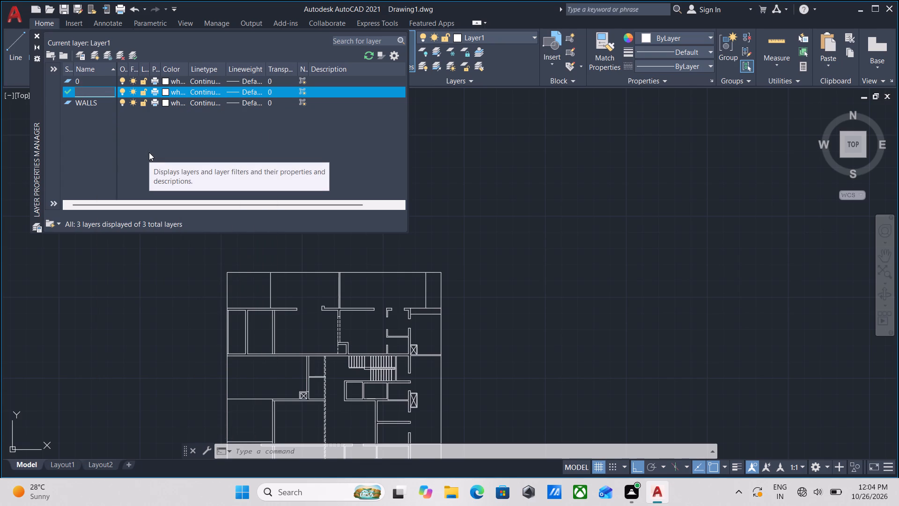
text(GLASS)
key(space)
text(PANEL)
Create another new layer and name it WINDOWS.
click(96, 59)
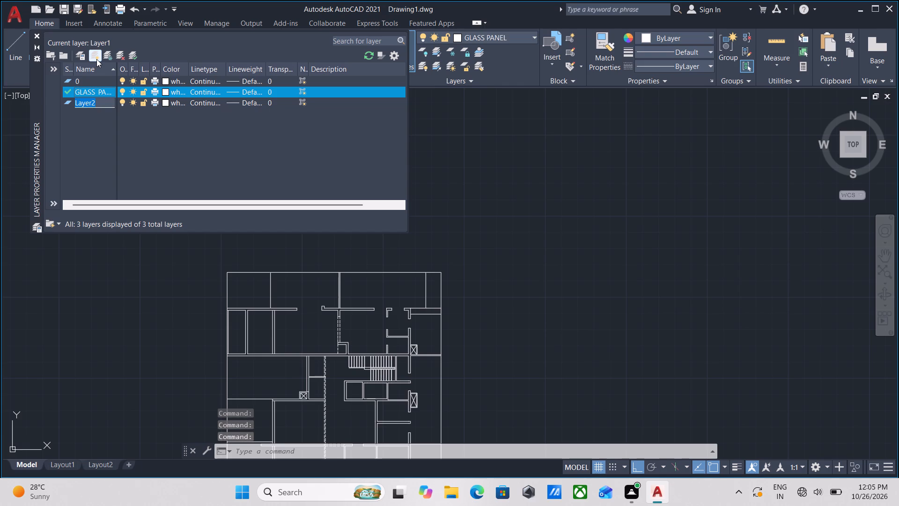
scroll(90, 115, up, 2)
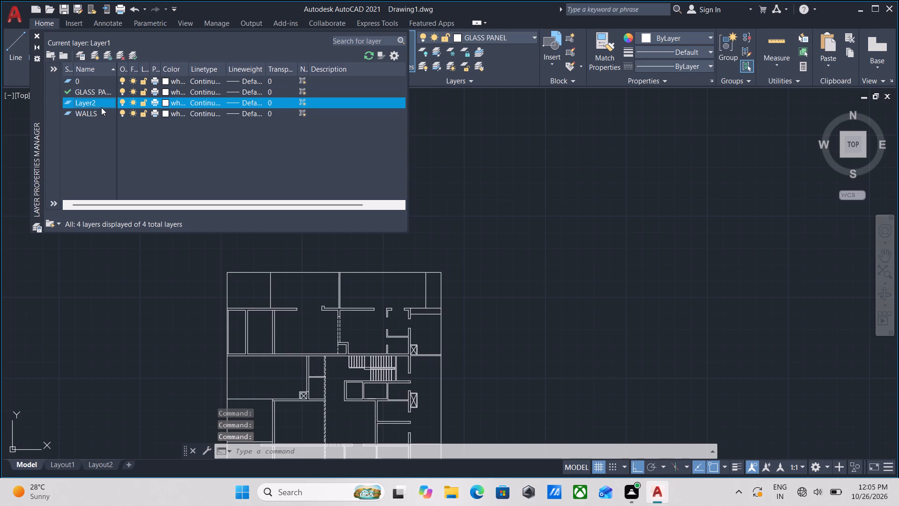
key(BackSpace)
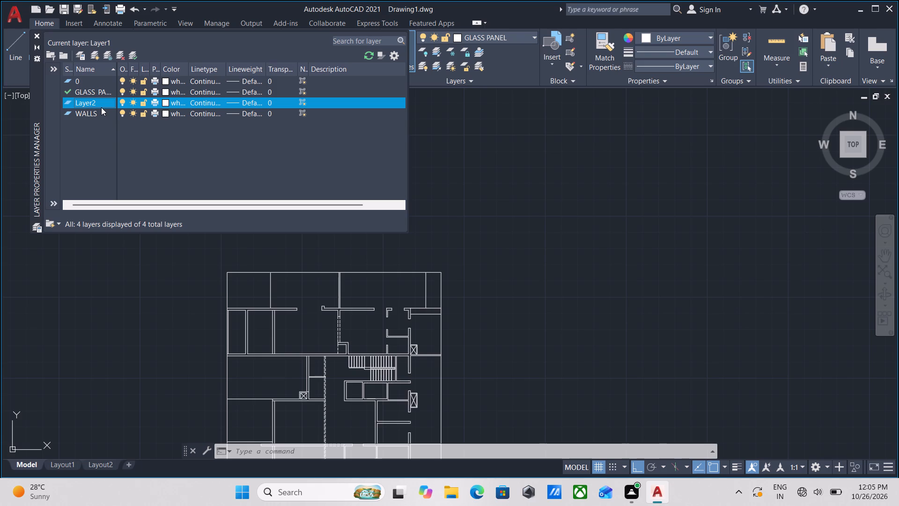
key(d)
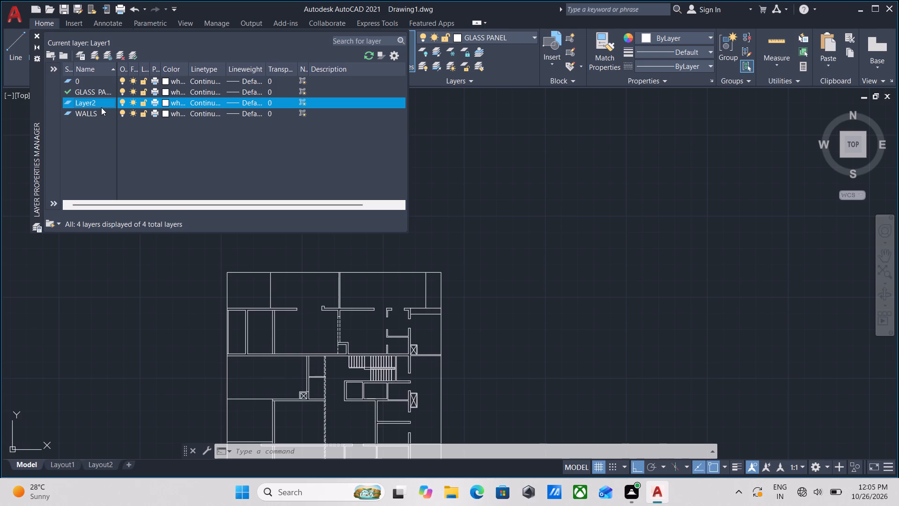
right_click(101, 100)
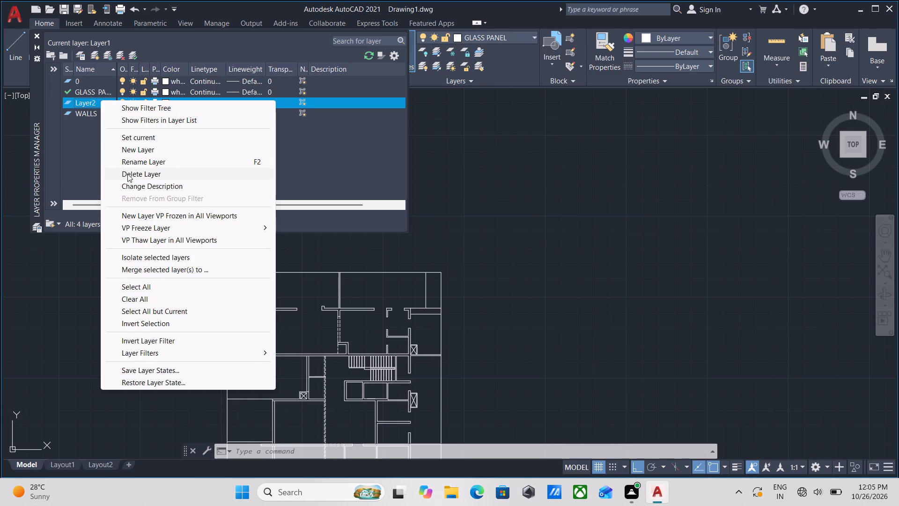
click(153, 167)
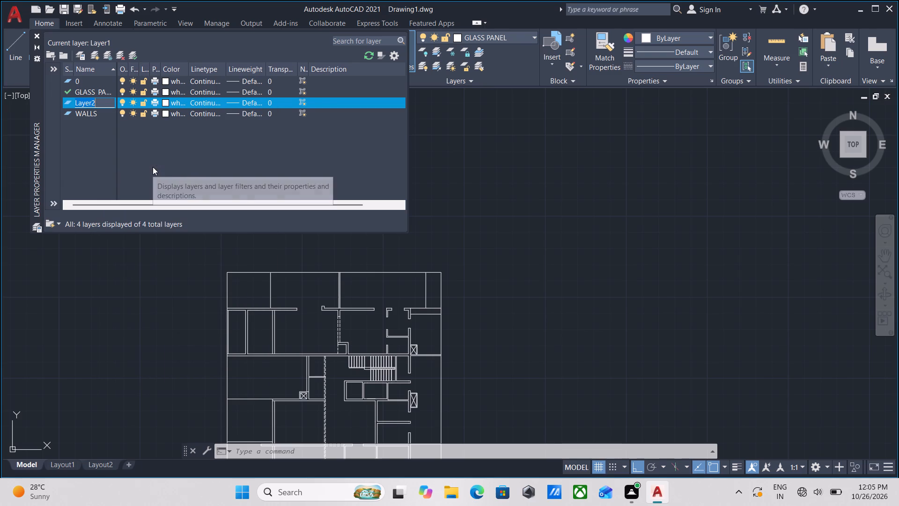
key(BackSpace)
text(WINDOWS)
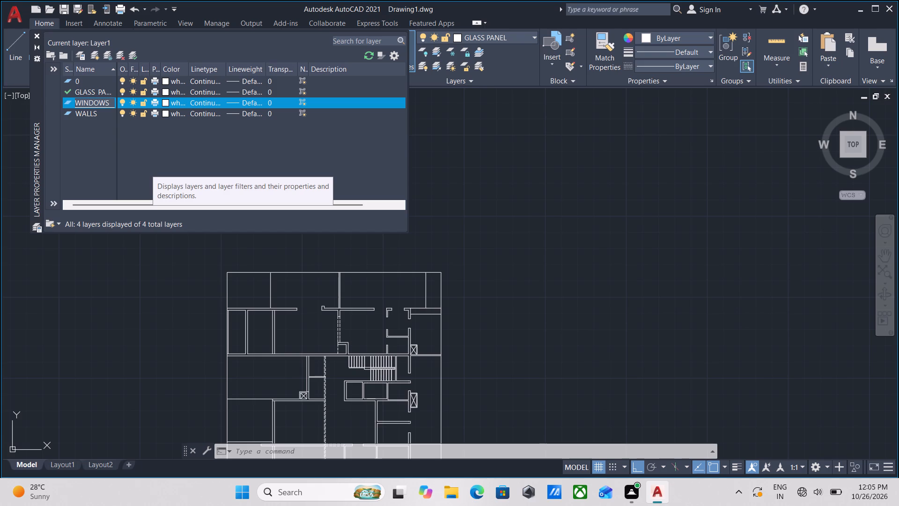
Create another new layer and name it STAIRS.
click(90, 54)
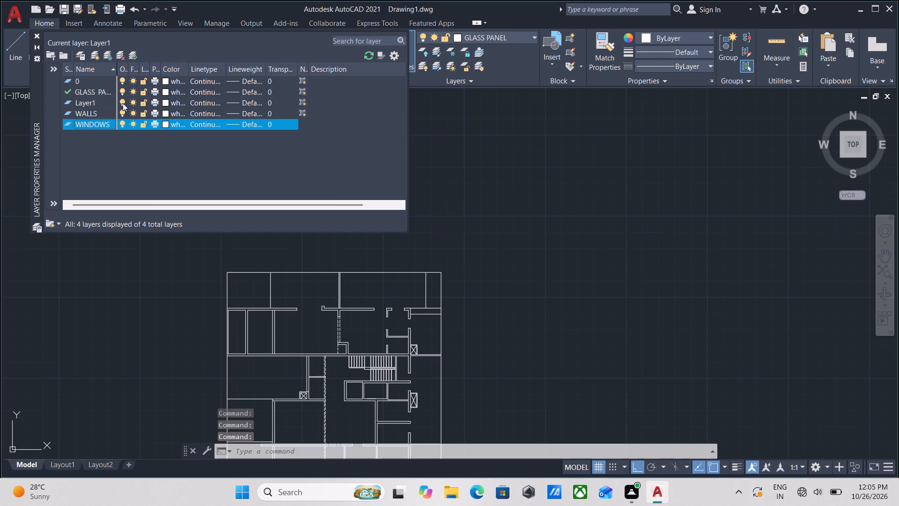
click(92, 100)
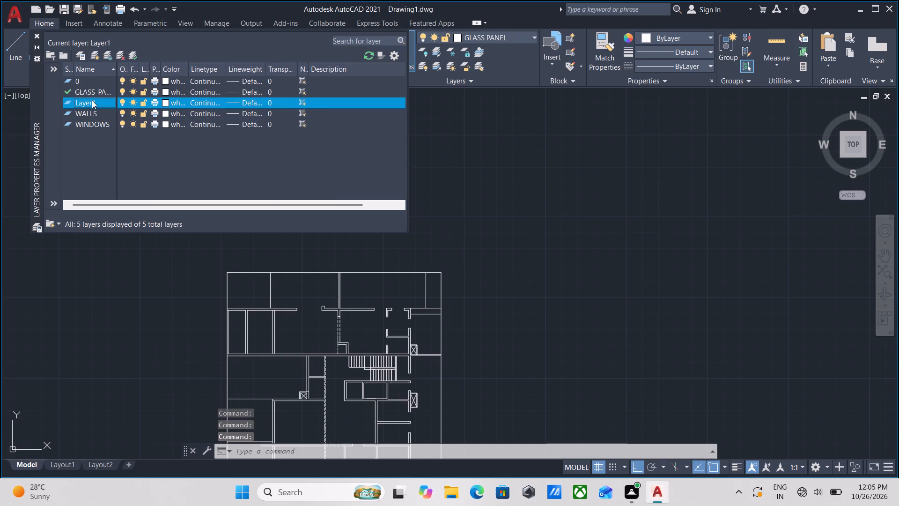
right_click(92, 100)
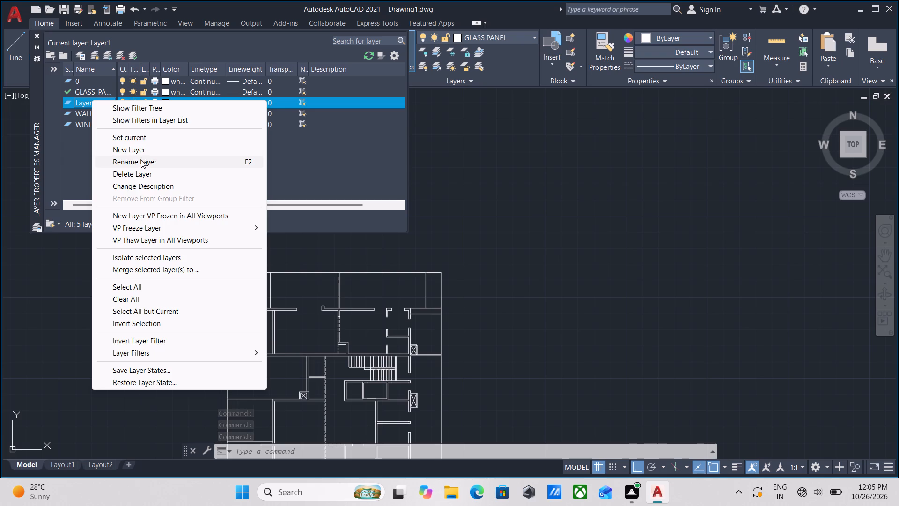
click(141, 160)
key(BackSpace)
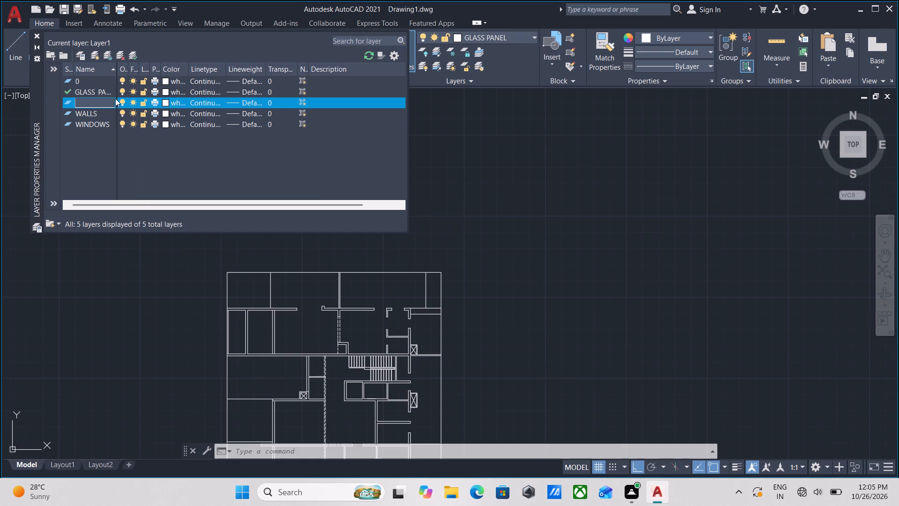
click(97, 89)
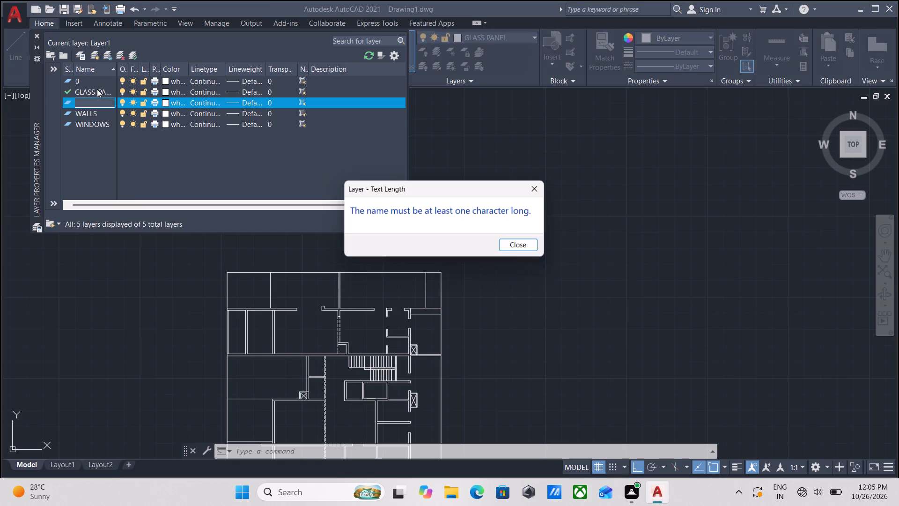
click(526, 243)
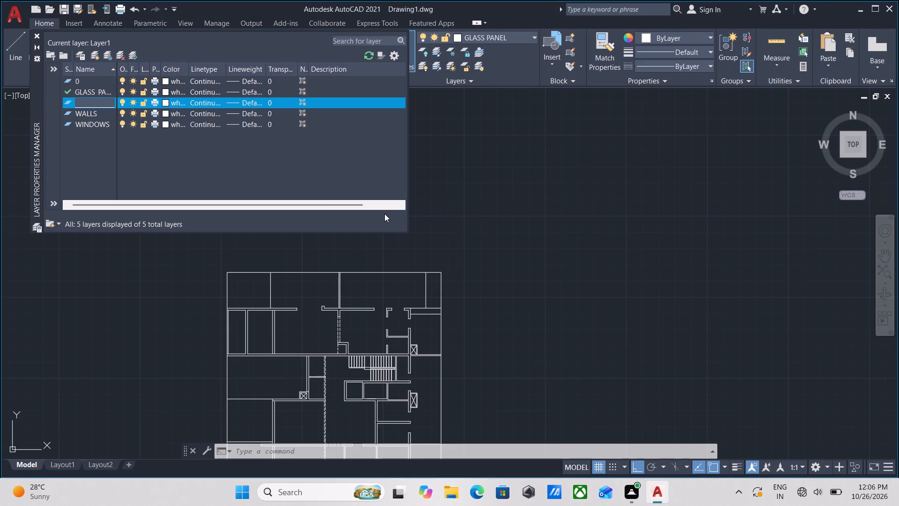
text(STAIR)
key(s)
Rename the GLASS PANEL layer as GLASS PANEL FASADE.
click(100, 89)
right_click(100, 89)
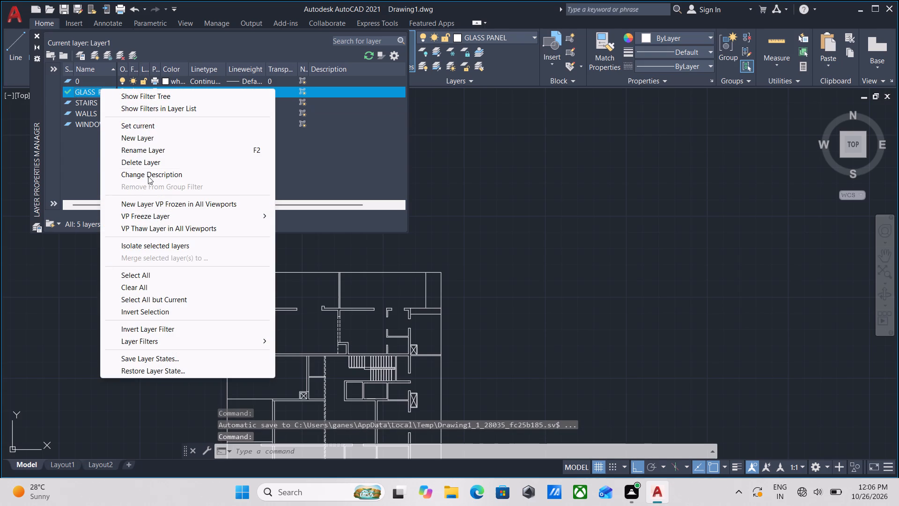
click(156, 150)
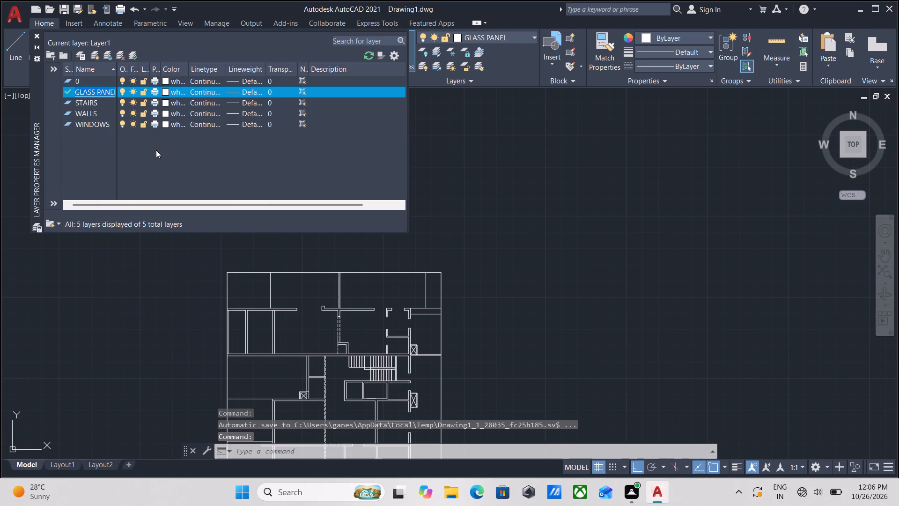
text(FA)
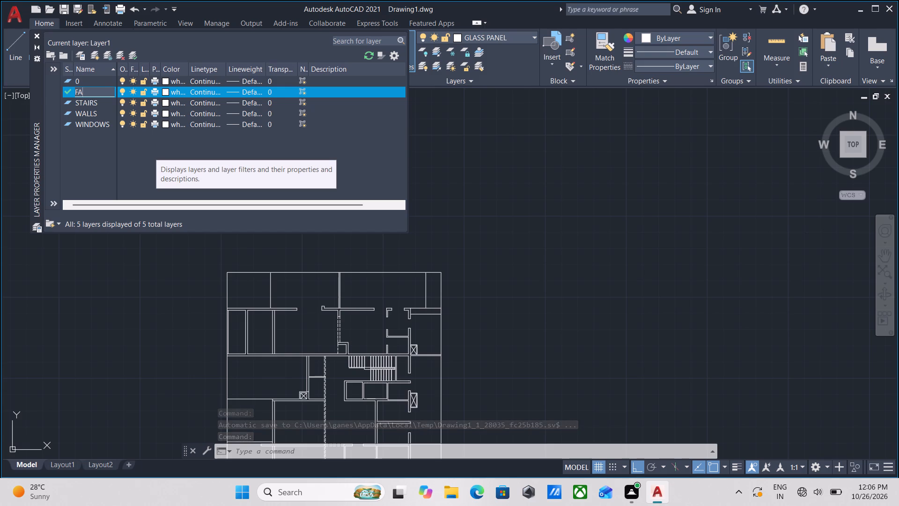
key(BackSpace)
key(BackSpace)
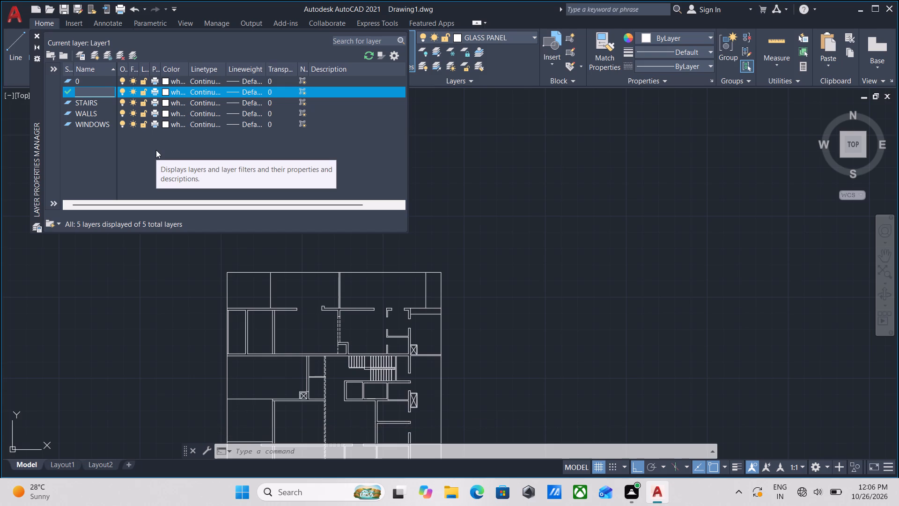
key(g)
text(LASS)
key(space)
text(PANE)
key(l)
key(space)
text(FAC)
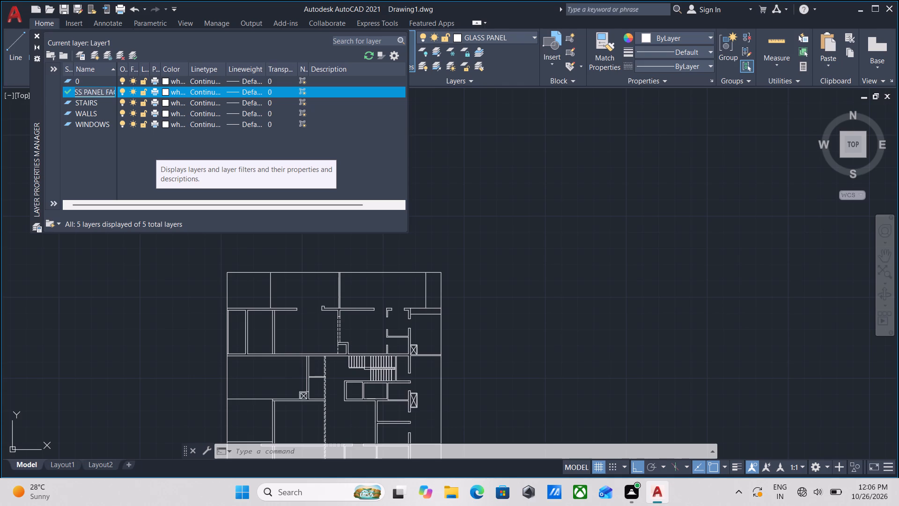
text(DE)
key(BackSpace)
key(BackSpace)
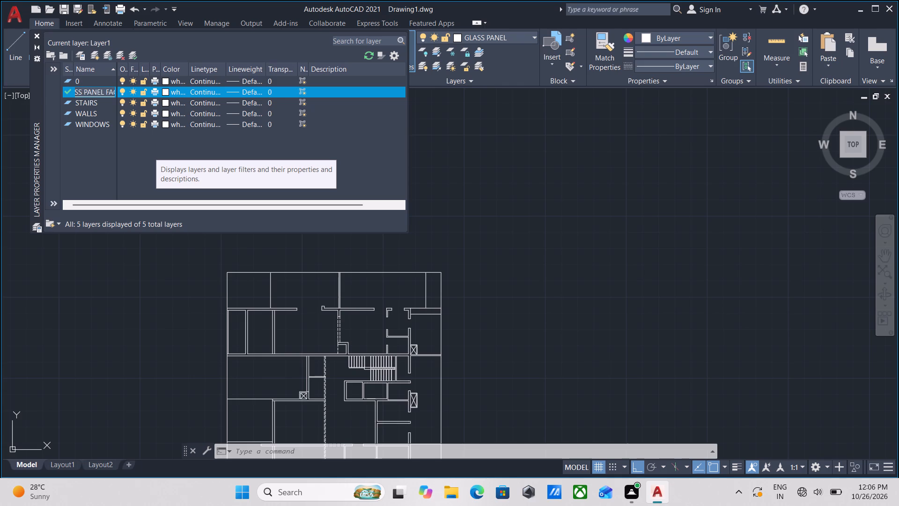
text(ADE)
key(BackSpace)
key(BackSpace)
key(BackSpace)
key(BackSpace)
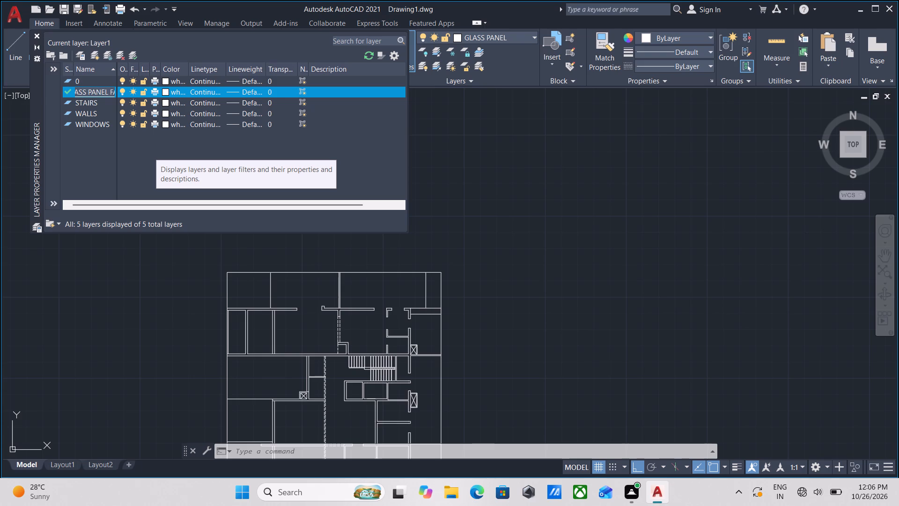
text(SADE)
Create a new layer and name it SLIDING DOORS.
click(98, 52)
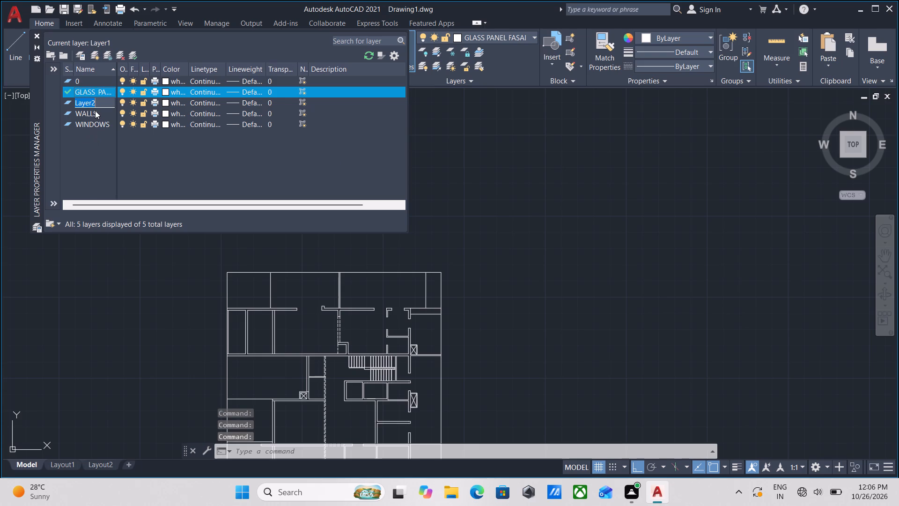
key(BackSpace)
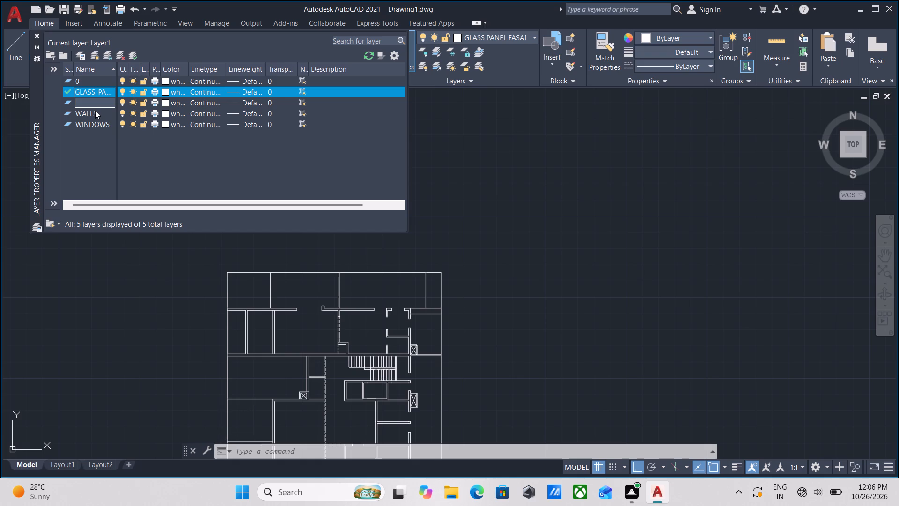
text(GLASS)
key(space)
text(PLANEL)
key(space)
text(SL)
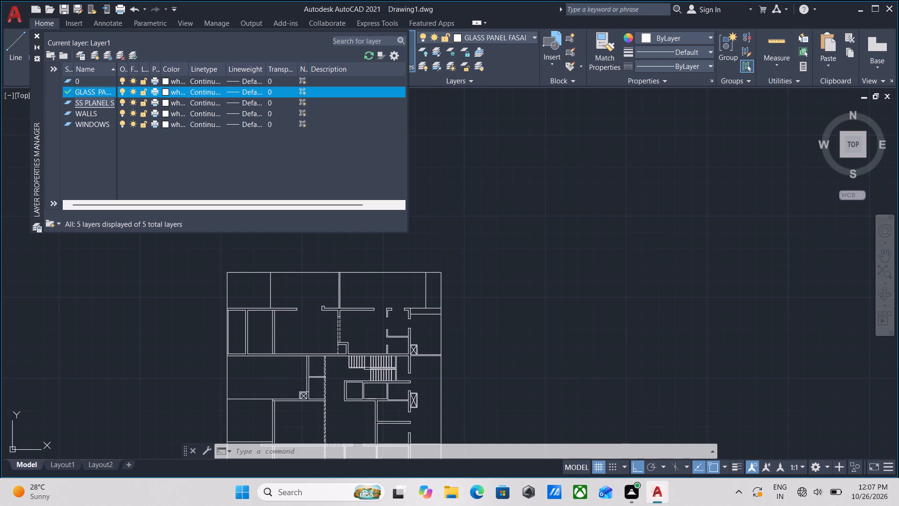
key(BackSpace)
key(BackSpace)
key(BackSpace)
key(BackSpace)
key(BackSpace)
key(BackSpace)
key(BackSpace)
key(BackSpace)
key(BackSpace)
key(BackSpace)
key(BackSpace)
key(BackSpace)
key(BackSpace)
key(BackSpace)
key(BackSpace)
text(SLIDING)
key(space)
text(DOOR)
key(s)
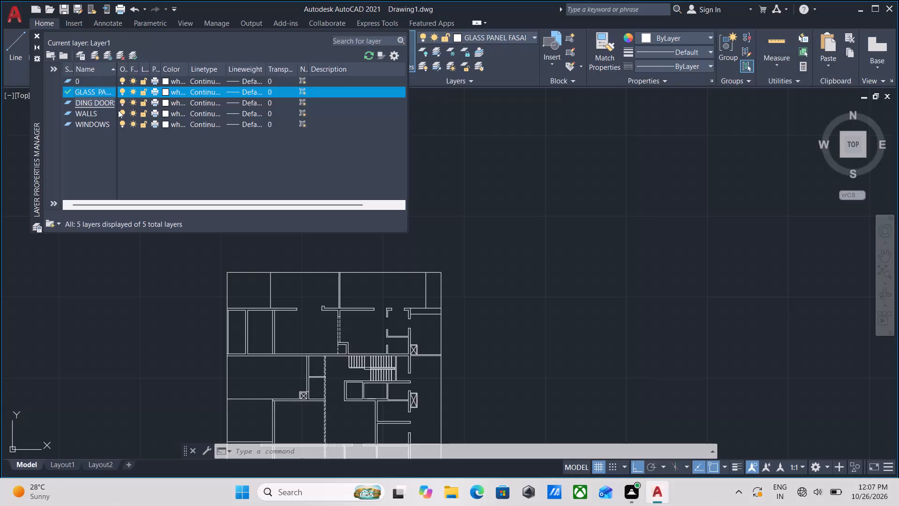
Set the GLASS PANEL FASADE layer's color to cyan and close the layer manager.
click(100, 90)
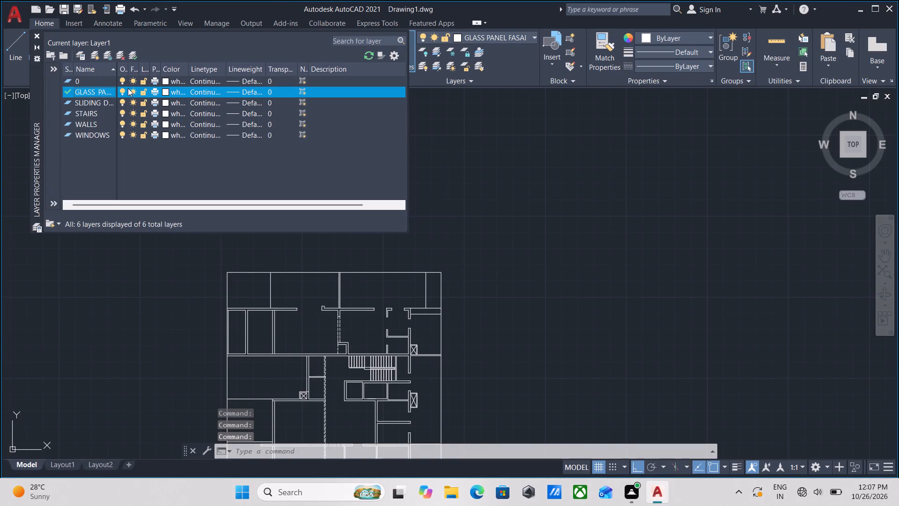
click(164, 92)
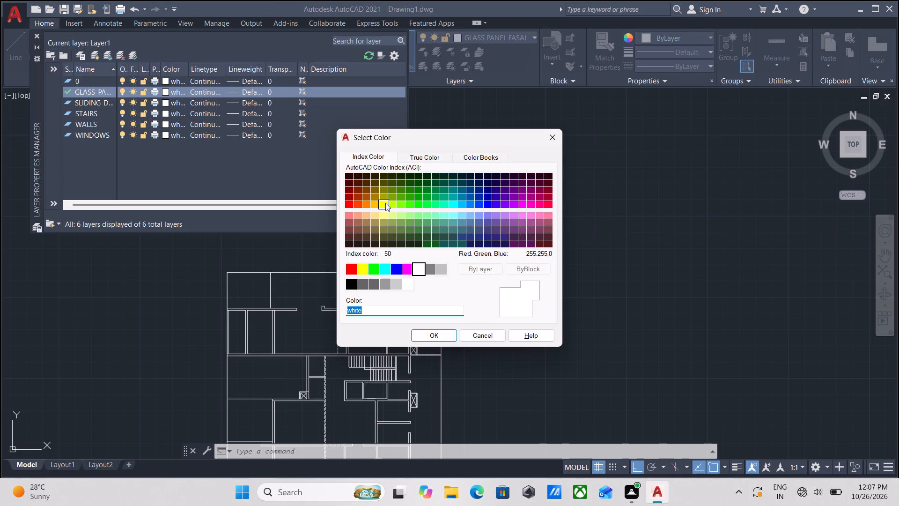
click(383, 268)
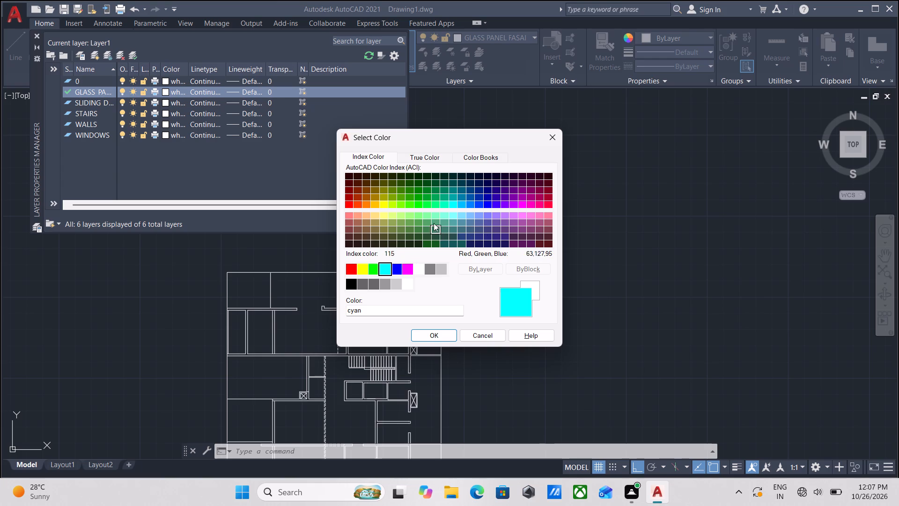
click(435, 334)
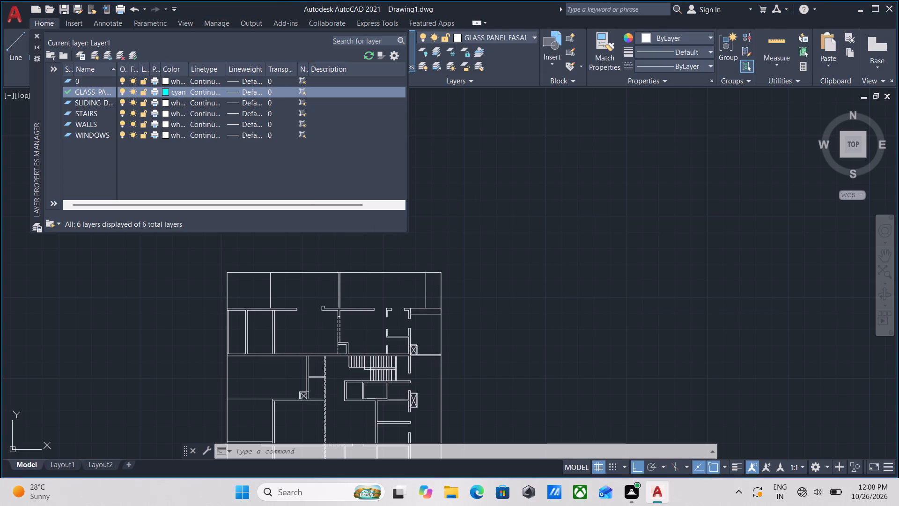
click(522, 335)
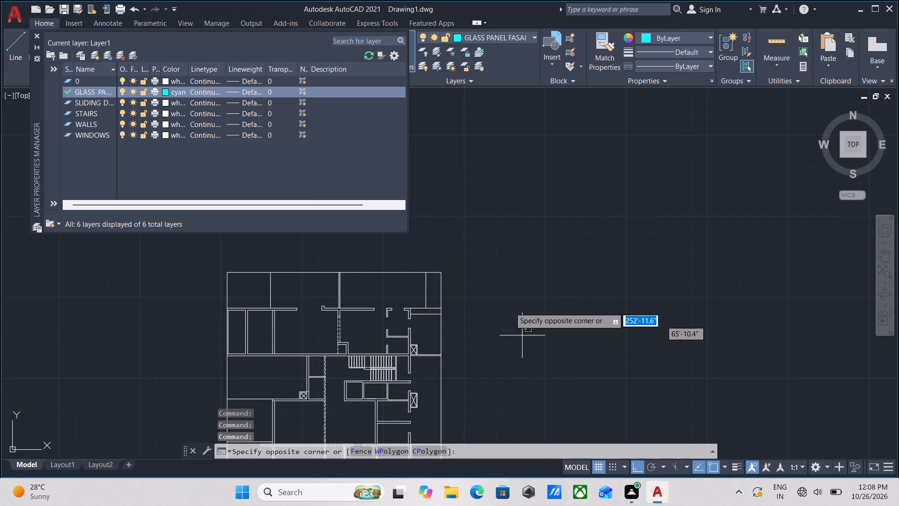
click(517, 305)
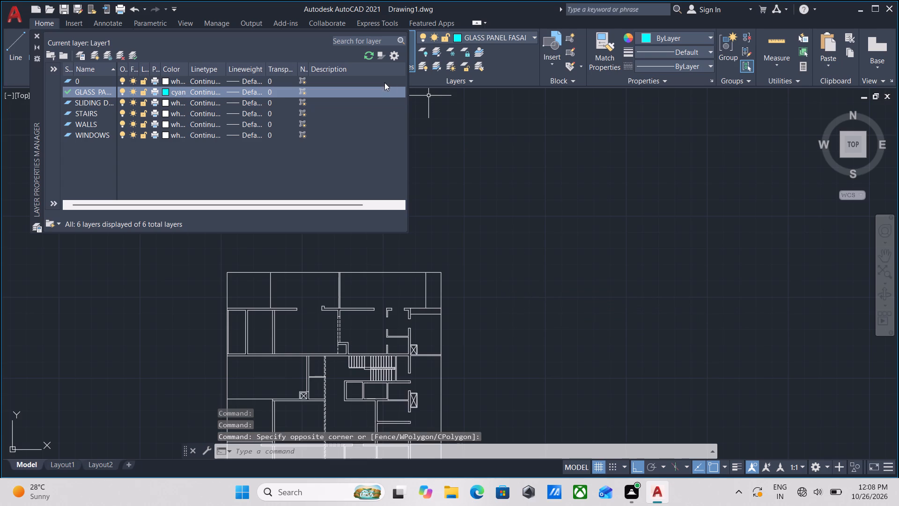
click(36, 35)
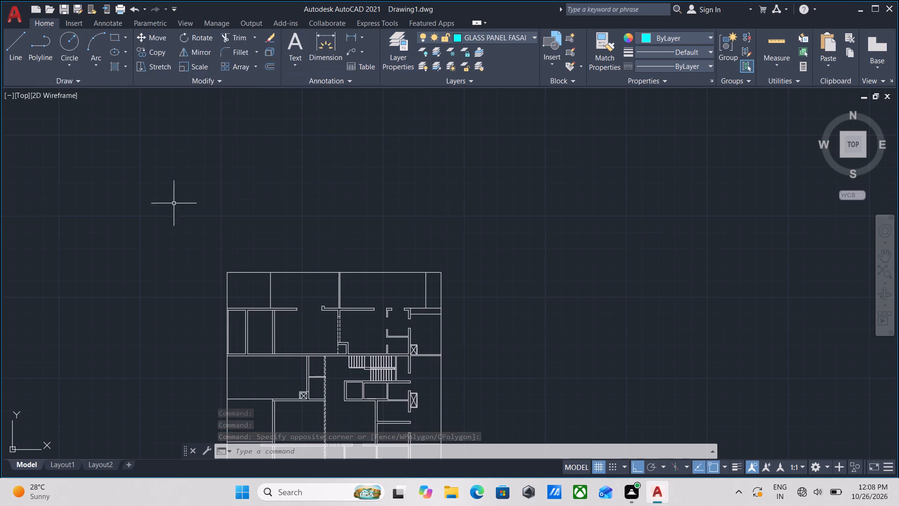
Examine the floor plan around the staircase, the shafts and the rooms along the outer walls.
scroll(533, 329, up, 2)
scroll(385, 304, down, 1)
middle_drag(385, 304, 397, 304)
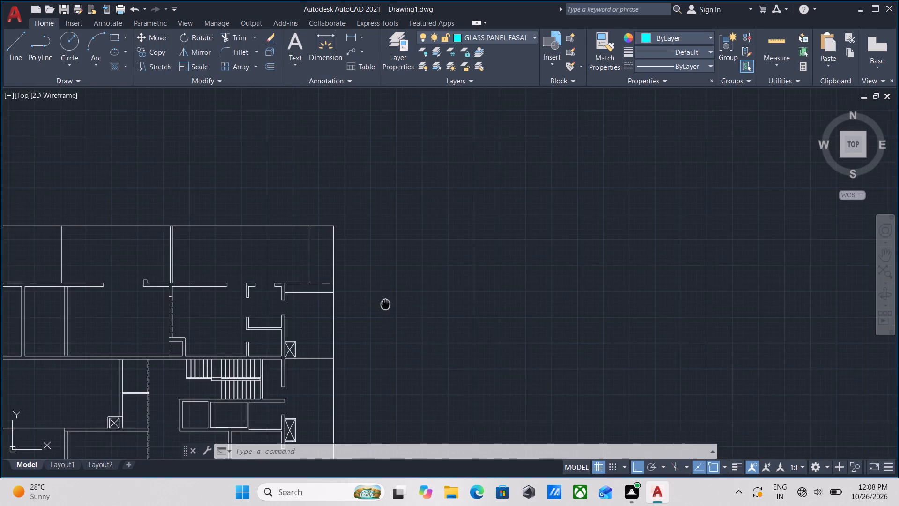
middle_drag(397, 304, 427, 299)
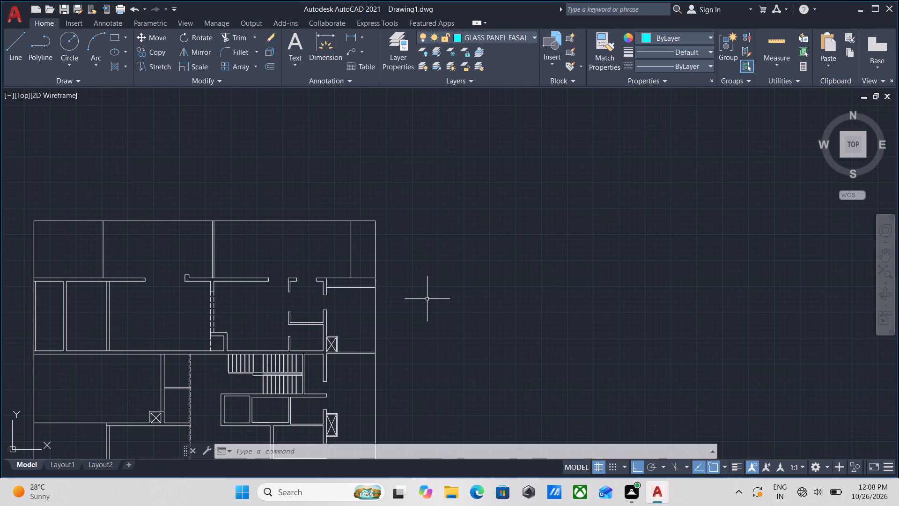
scroll(427, 299, down, 1)
middle_drag(427, 291, 425, 235)
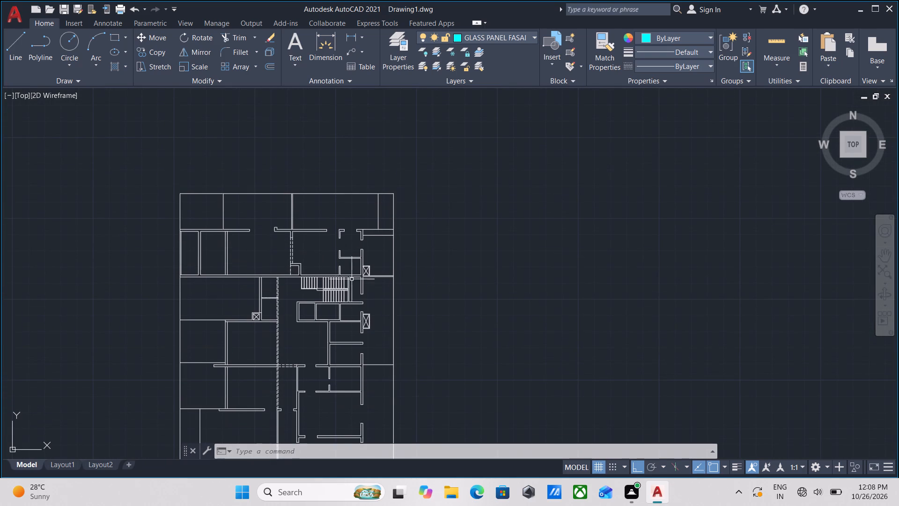
scroll(259, 328, up, 3)
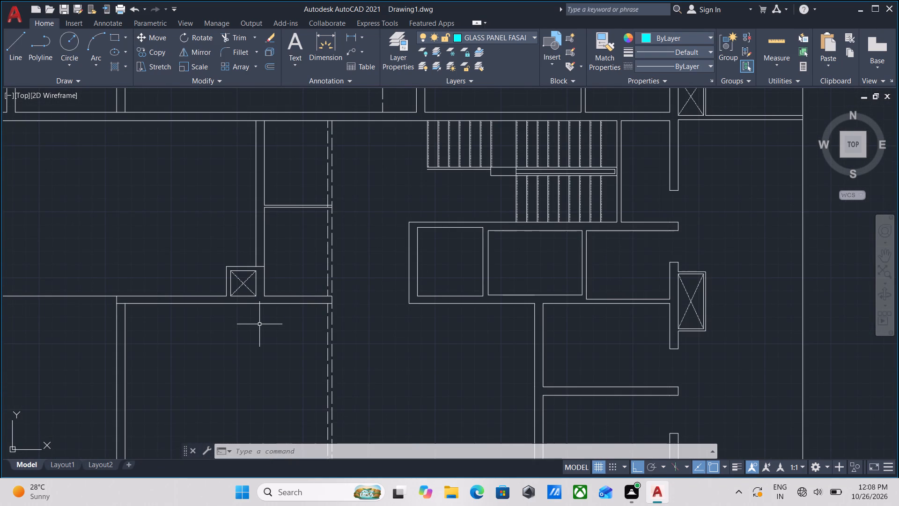
scroll(259, 323, down, 2)
middle_drag(259, 323, 287, 283)
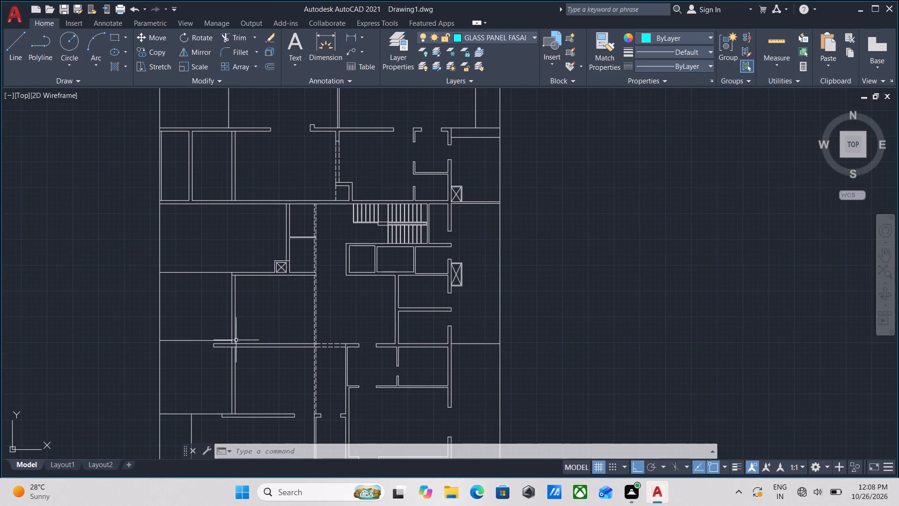
middle_drag(229, 351, 255, 326)
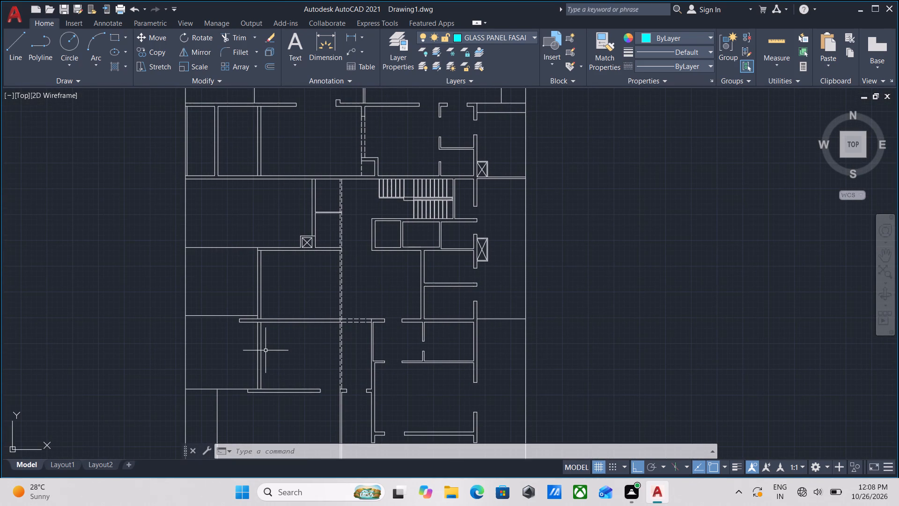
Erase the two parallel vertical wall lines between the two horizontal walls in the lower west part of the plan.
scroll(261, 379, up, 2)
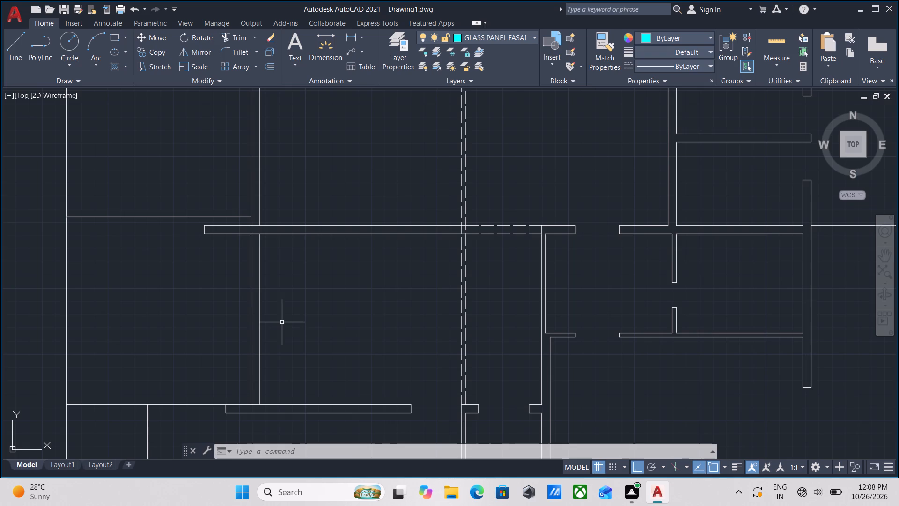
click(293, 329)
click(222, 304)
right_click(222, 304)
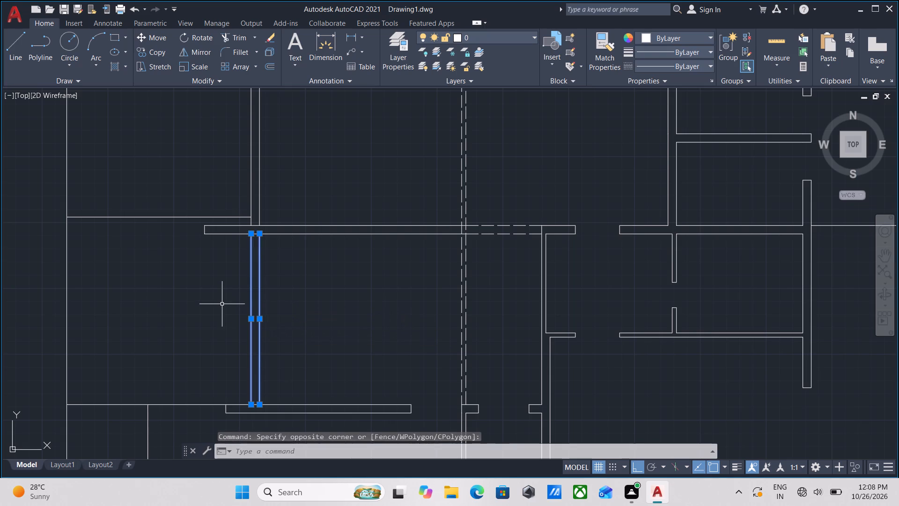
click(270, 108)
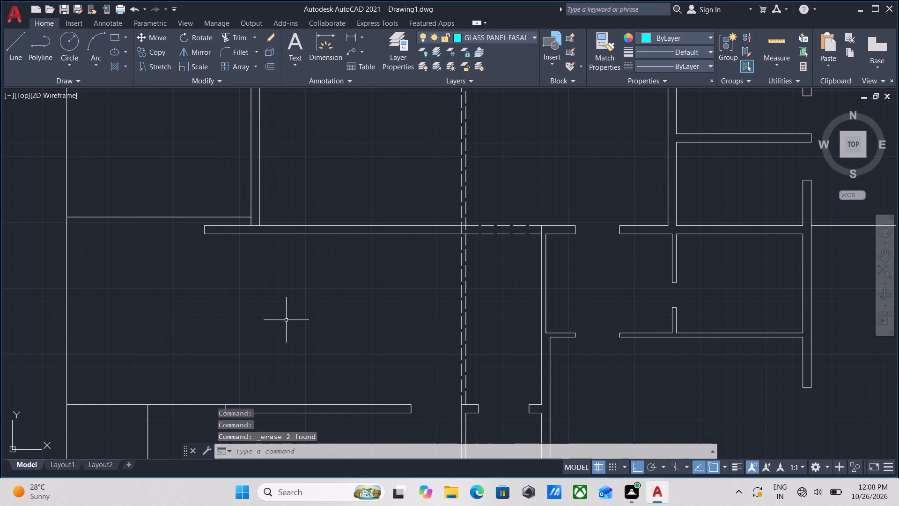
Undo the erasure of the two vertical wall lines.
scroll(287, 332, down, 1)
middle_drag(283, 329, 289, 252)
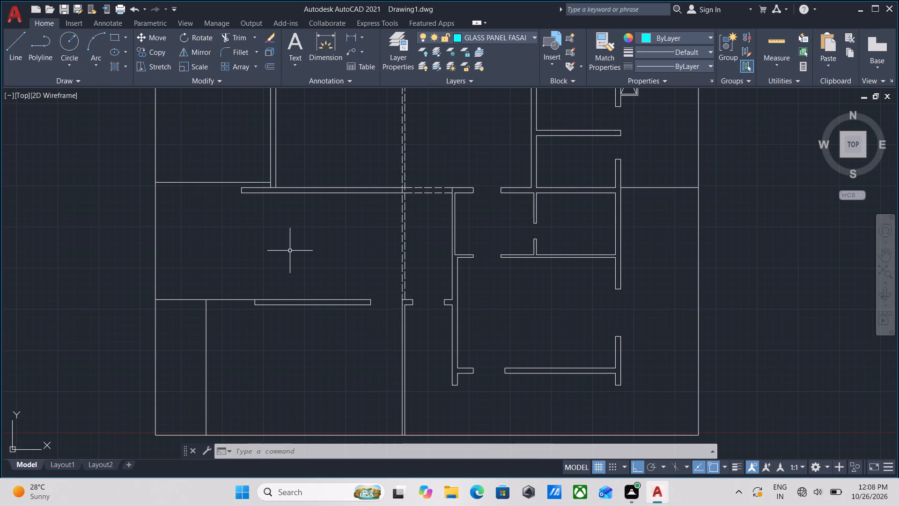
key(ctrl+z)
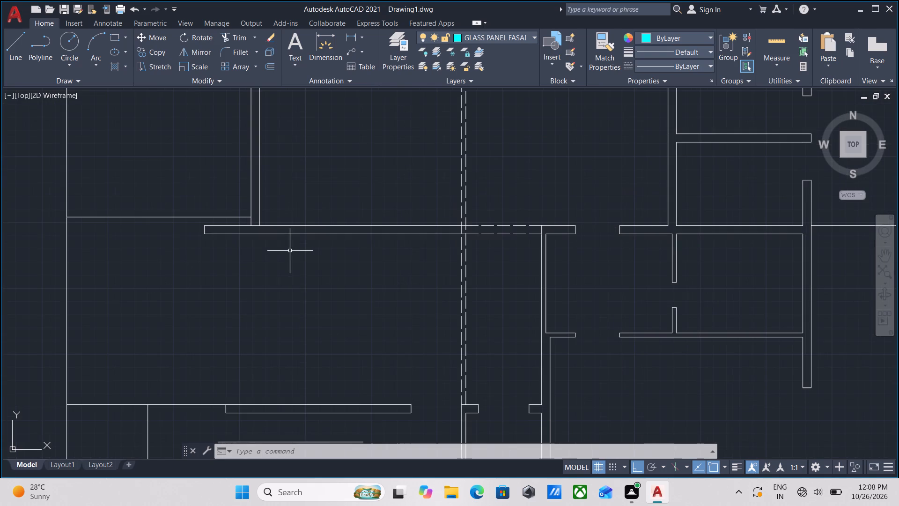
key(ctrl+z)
Draw an 8" wide by 13'6" tall rectangle on the glass panel layer in the empty space east of the floor plan.
scroll(290, 251, down, 2)
scroll(291, 311, up, 1)
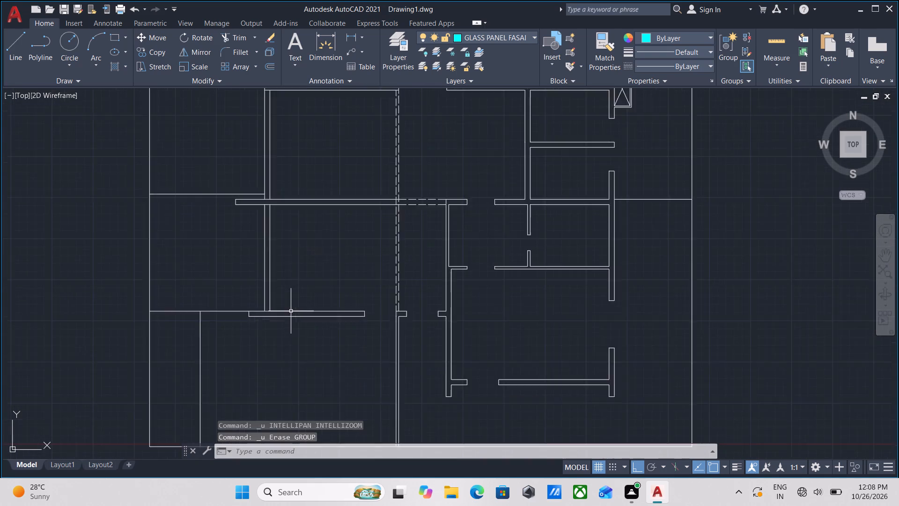
scroll(291, 311, up, 2)
middle_drag(250, 276, 85, 309)
scroll(85, 309, up, 1)
scroll(518, 291, down, 3)
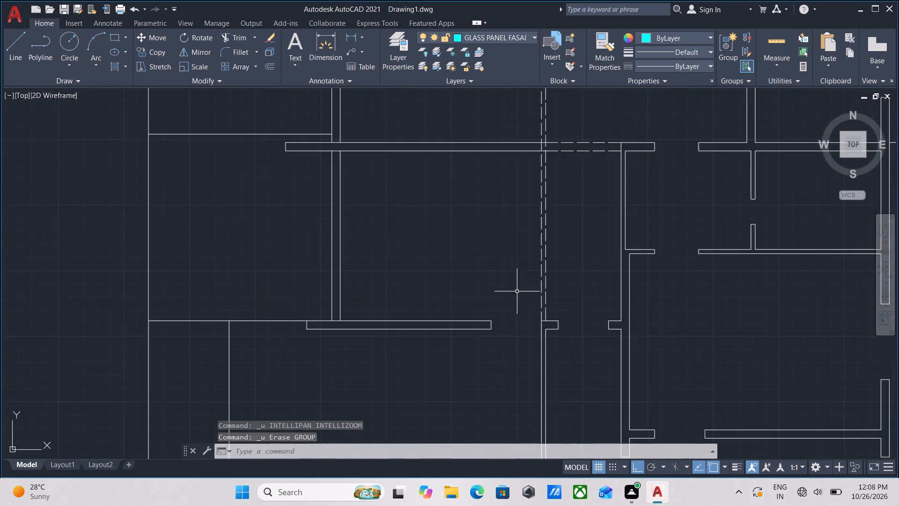
middle_drag(515, 291, 332, 315)
scroll(339, 314, down, 2)
scroll(486, 335, up, 2)
middle_drag(521, 329, 470, 337)
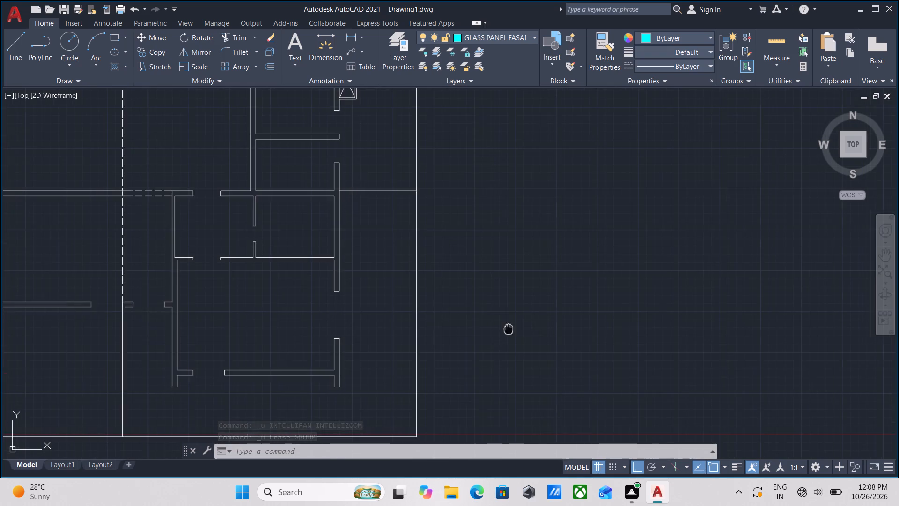
middle_drag(470, 337, 434, 346)
text(REC)
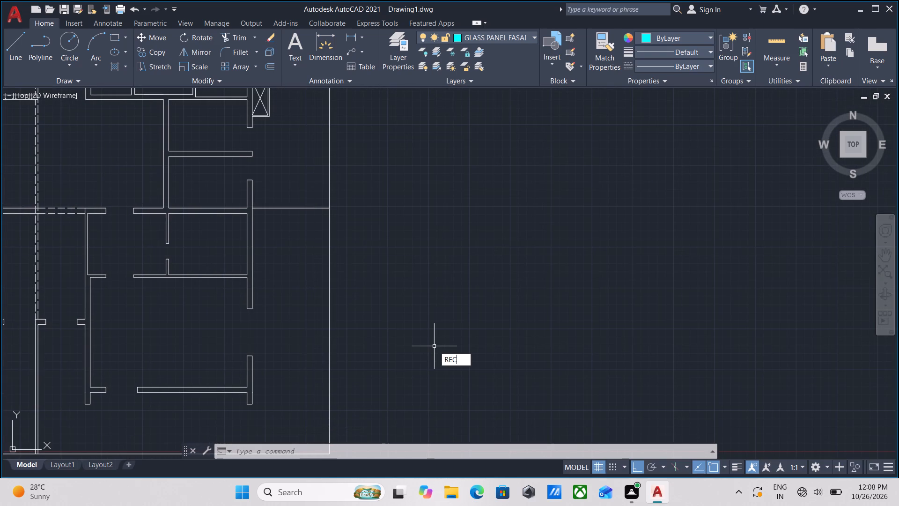
key(Return)
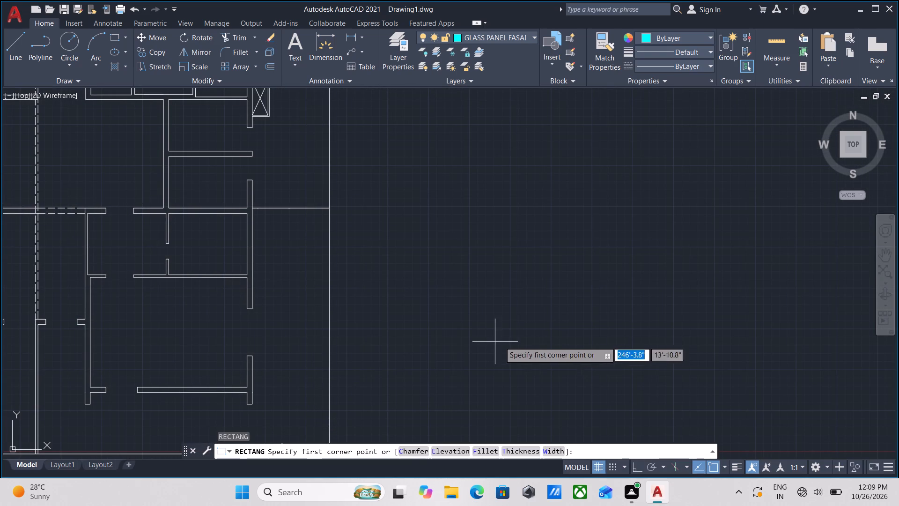
click(519, 347)
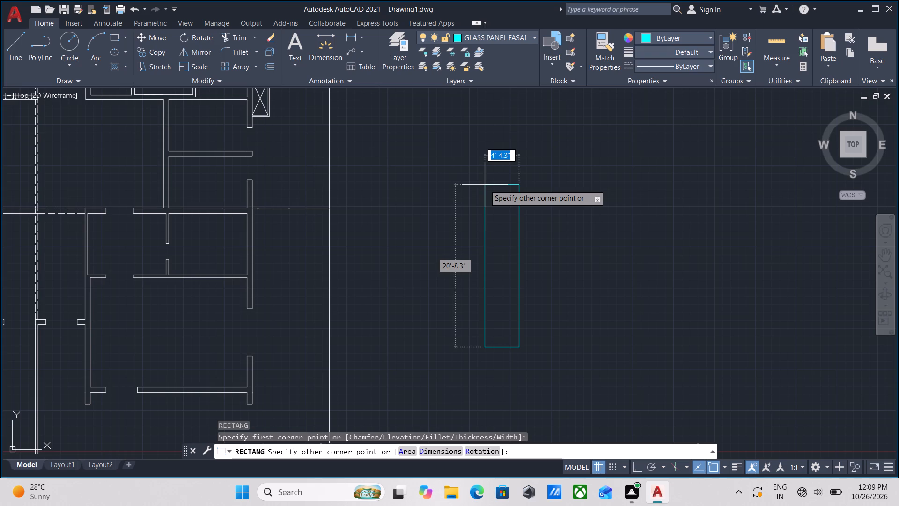
key(8)
key(shift+quotedbl)
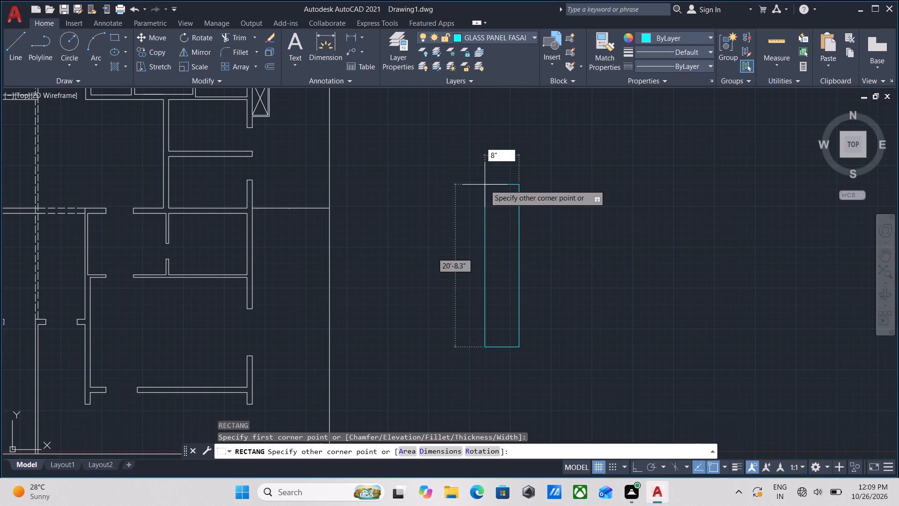
key(Tab)
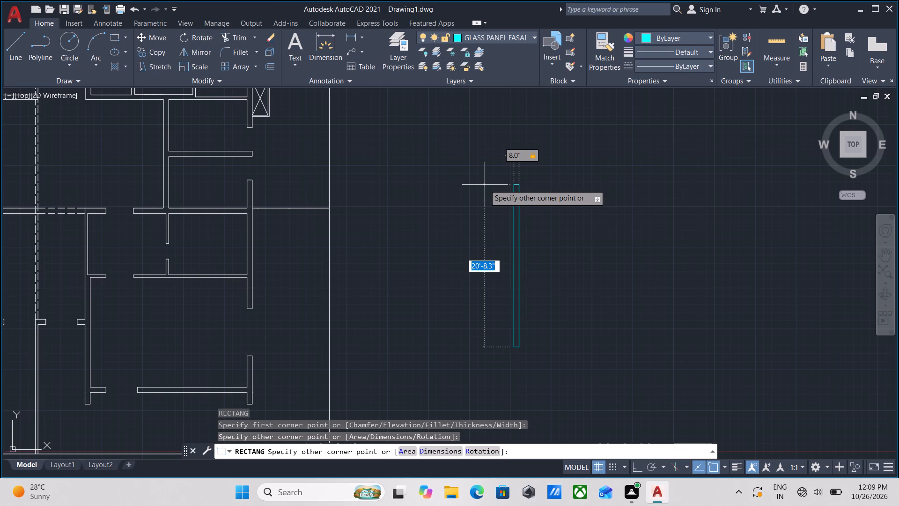
text(13')
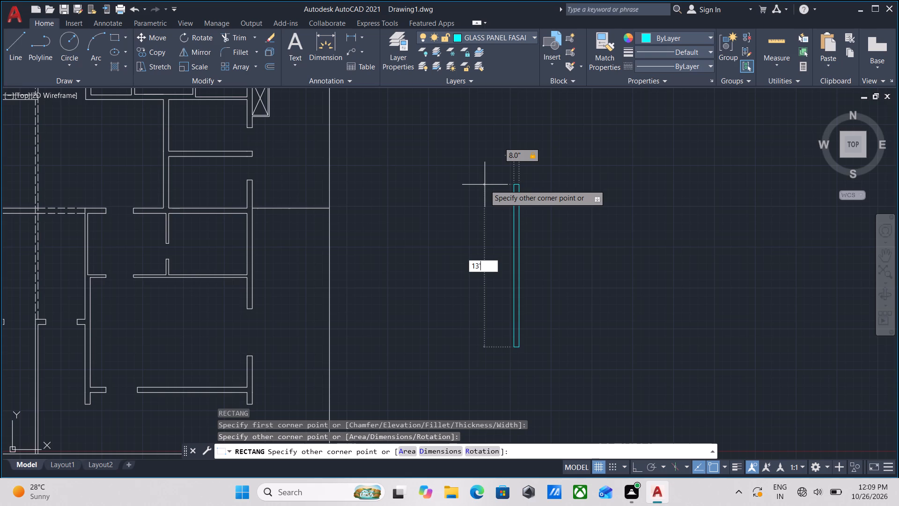
key(6)
key(shift+quotedbl)
key(Return)
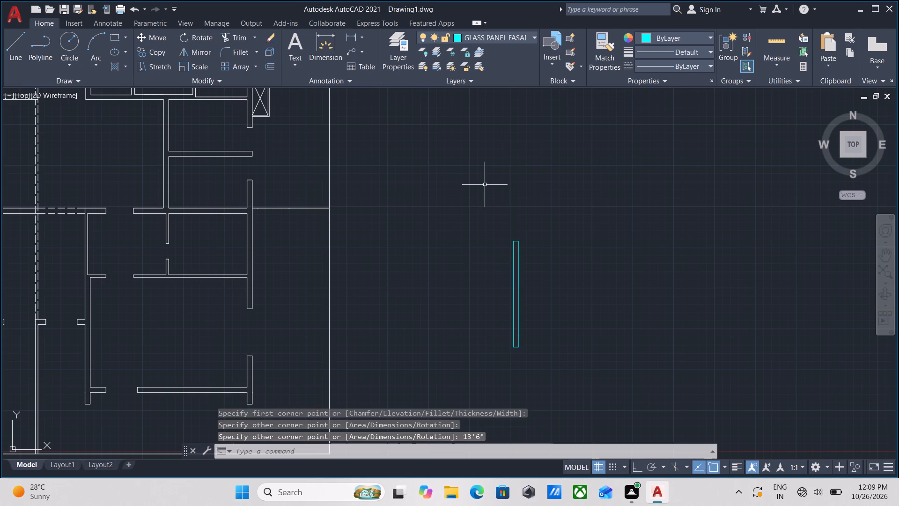
Draw a vertical centre line through the rectangle, from the midpoint of its bottom edge to the midpoint of its top edge.
scroll(574, 330, up, 3)
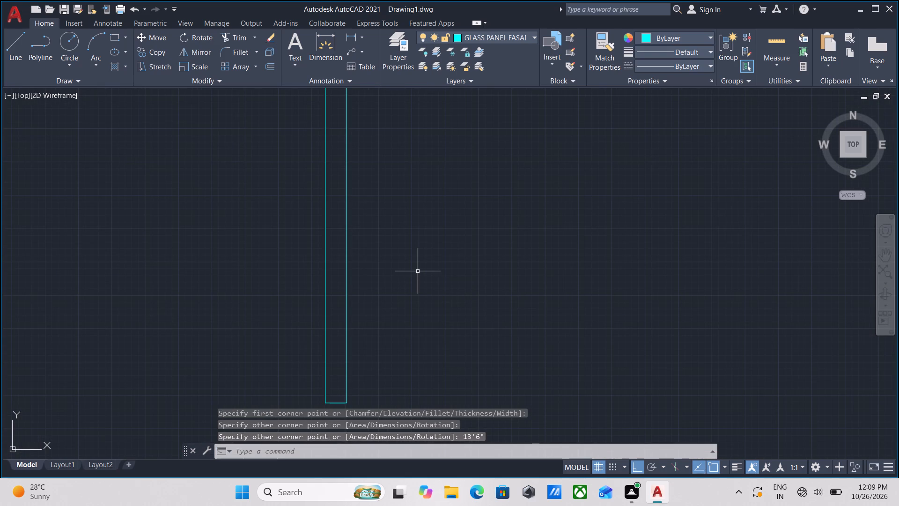
scroll(327, 231, up, 1)
middle_drag(304, 213, 322, 261)
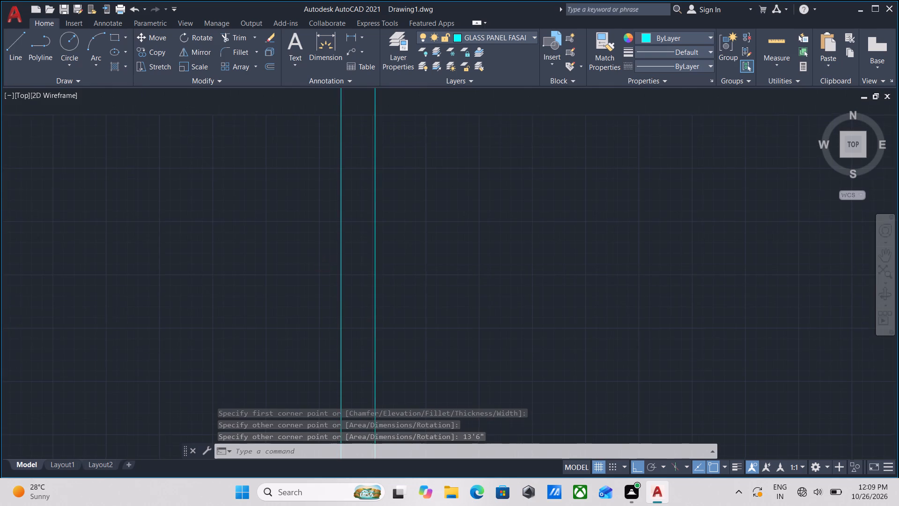
scroll(322, 261, down, 2)
key(l)
key(Return)
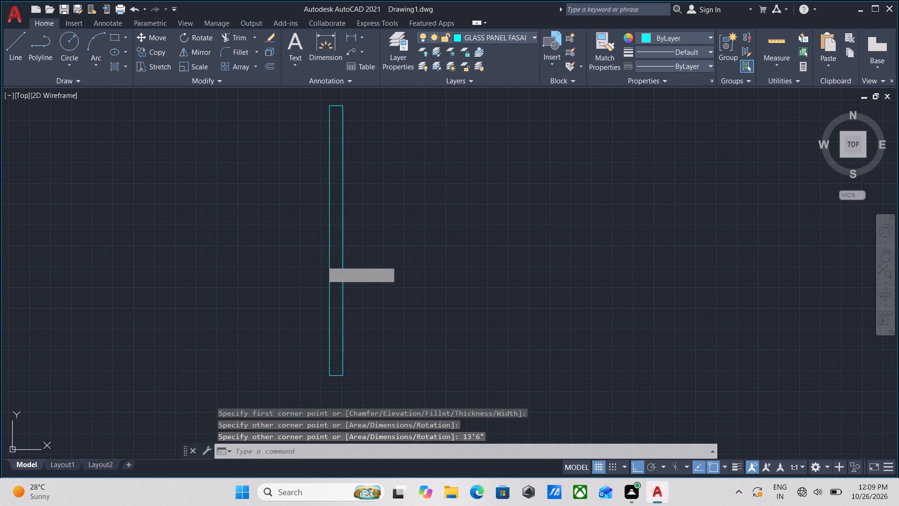
scroll(324, 370, up, 1)
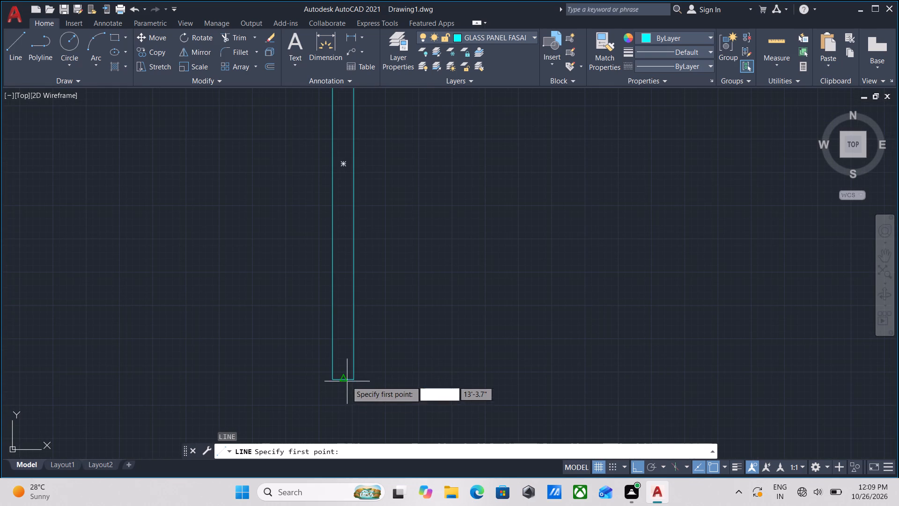
click(343, 382)
middle_drag(345, 216, 344, 222)
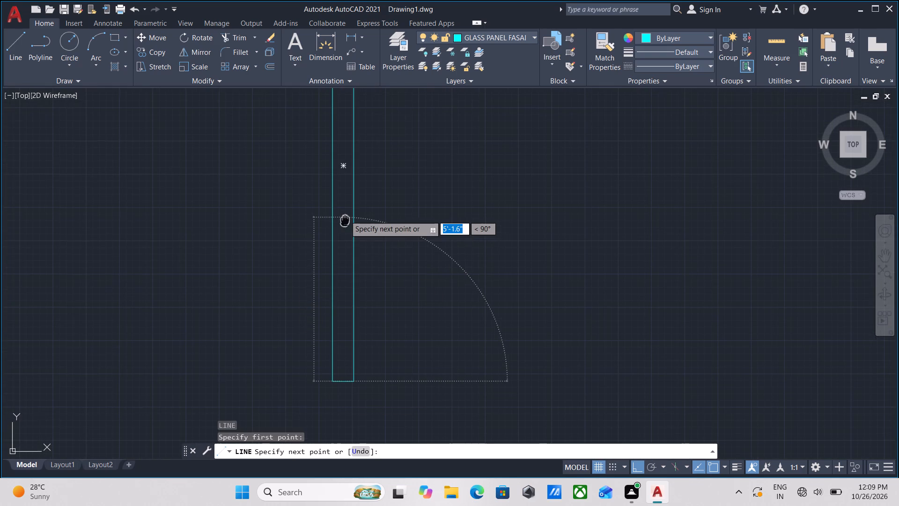
middle_drag(344, 222, 344, 223)
scroll(344, 223, up, 1)
scroll(363, 102, down, 2)
middle_drag(363, 102, 340, 357)
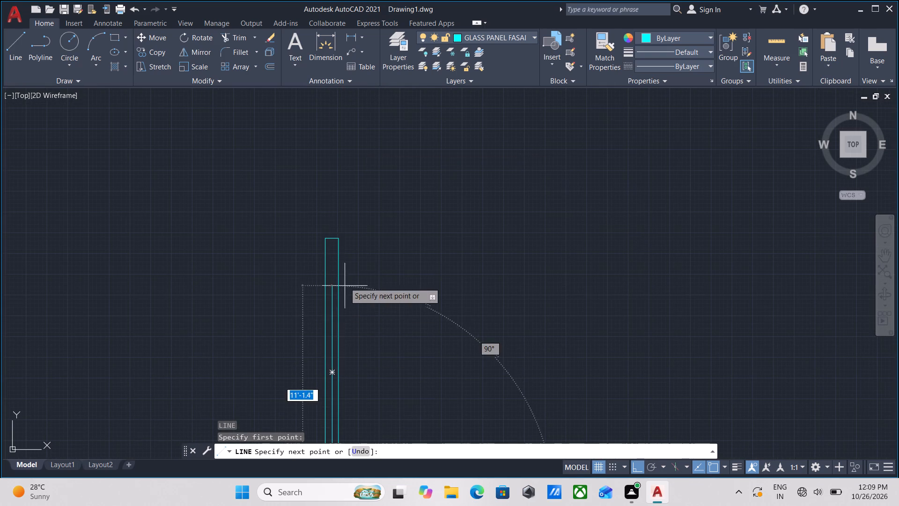
scroll(323, 236, up, 3)
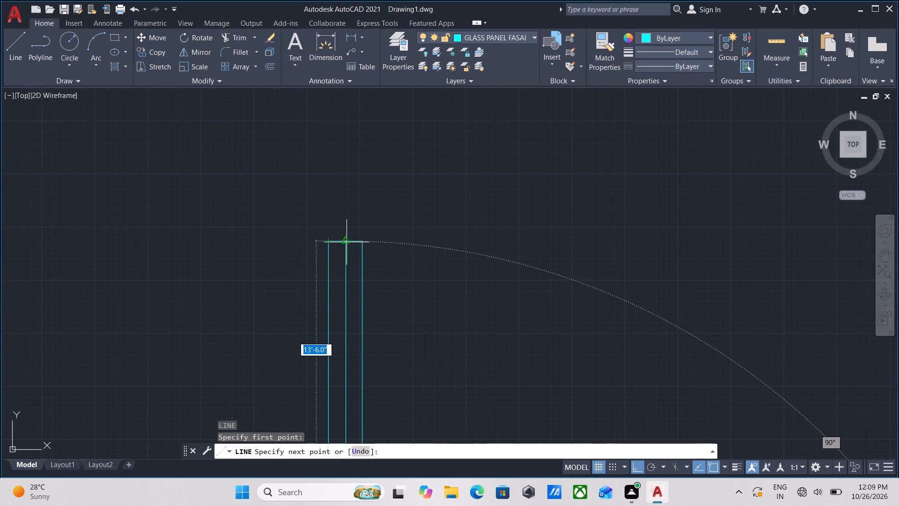
click(348, 240)
key(Escape)
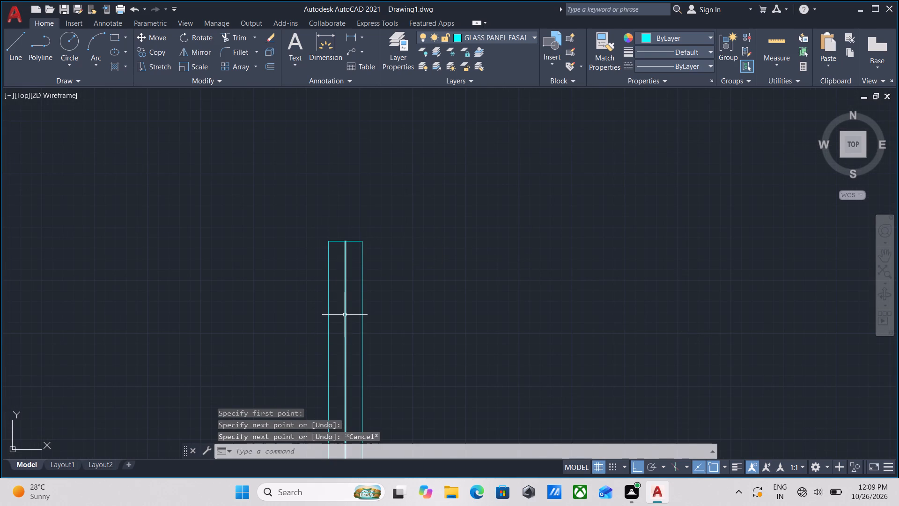
Offset the rectangle's centre line 2" toward its east side.
scroll(345, 315, up, 1)
click(359, 300)
click(333, 252)
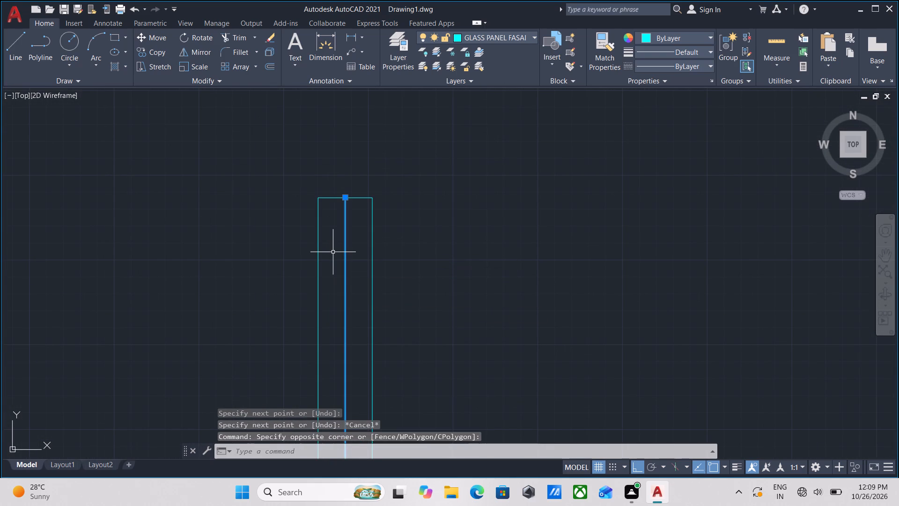
key(o)
key(Return)
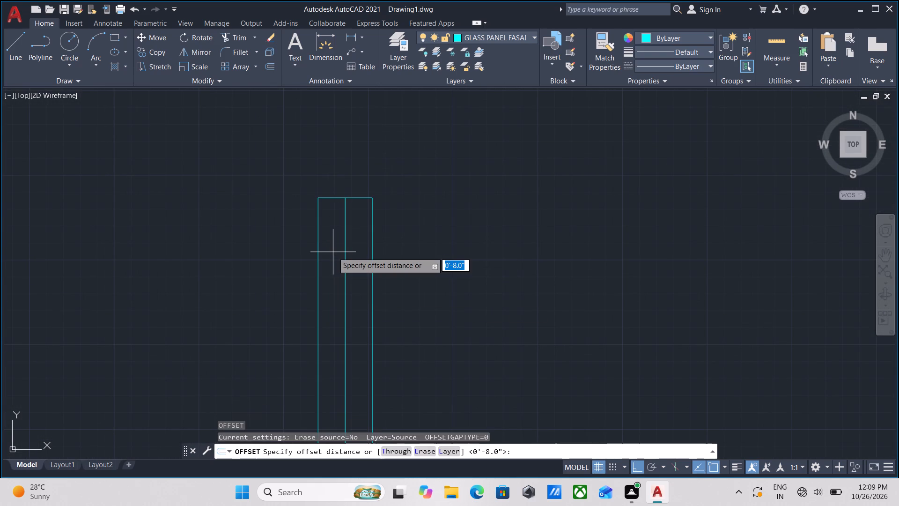
click(344, 275)
click(357, 277)
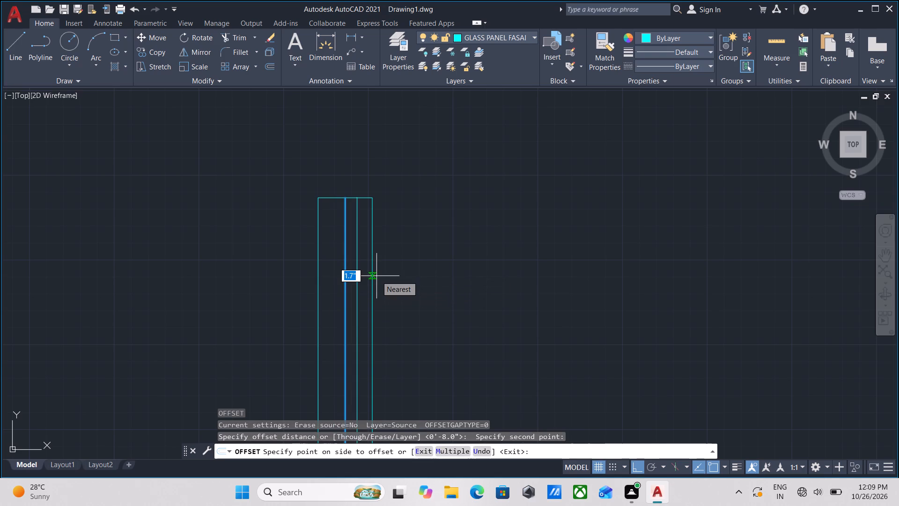
key(2)
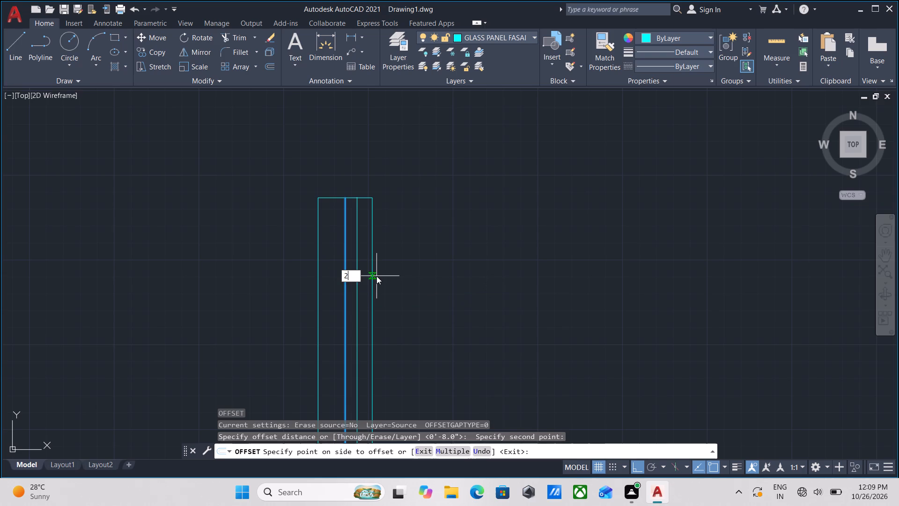
key(shift+quotedbl)
key(Return)
key(Escape)
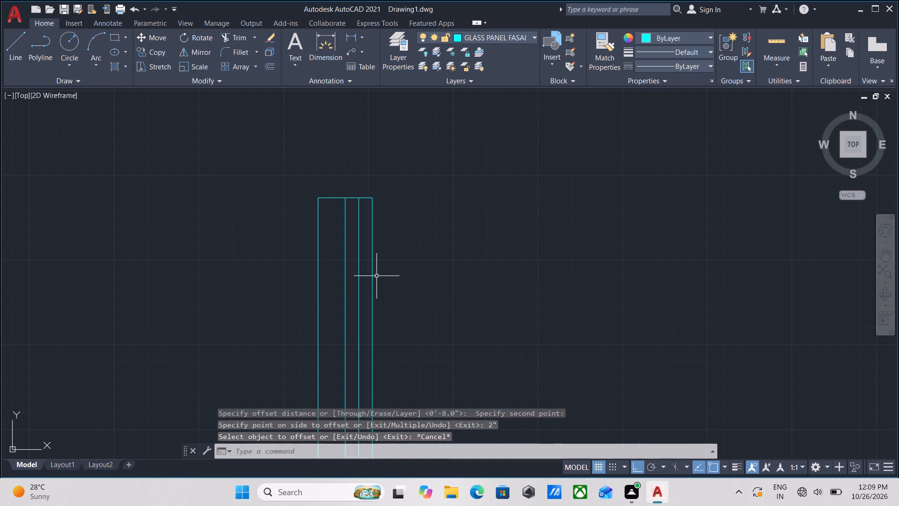
Offset the centre line about 1.7" toward the rectangle's west side, picking the distance freehand.
scroll(334, 266, up, 2)
click(376, 284)
click(345, 258)
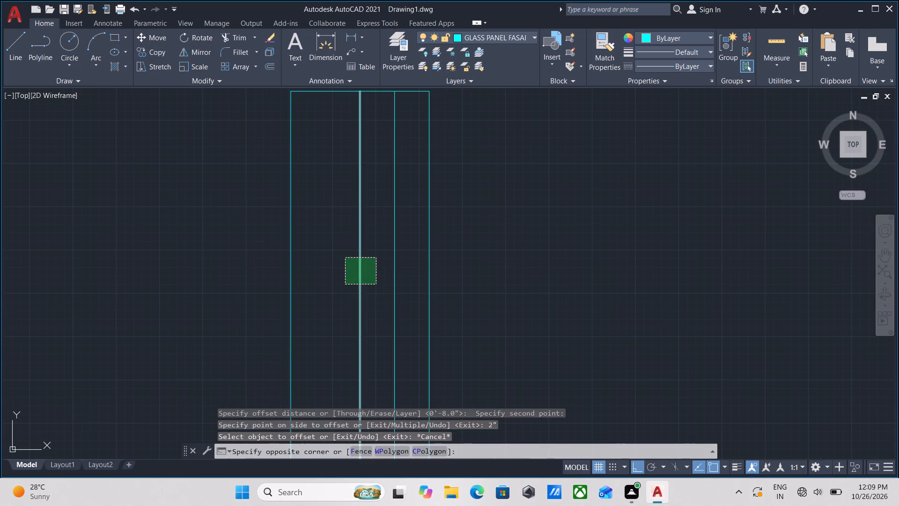
key(o)
key(Return)
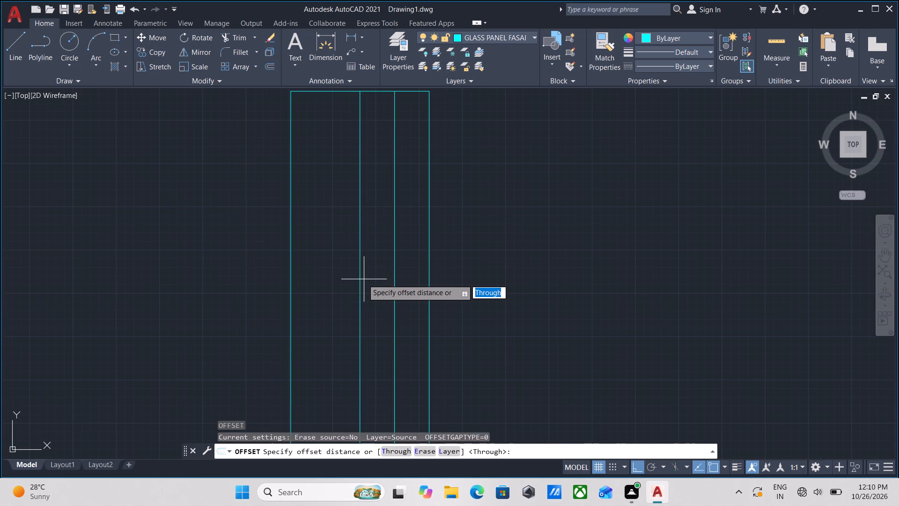
click(361, 286)
click(331, 291)
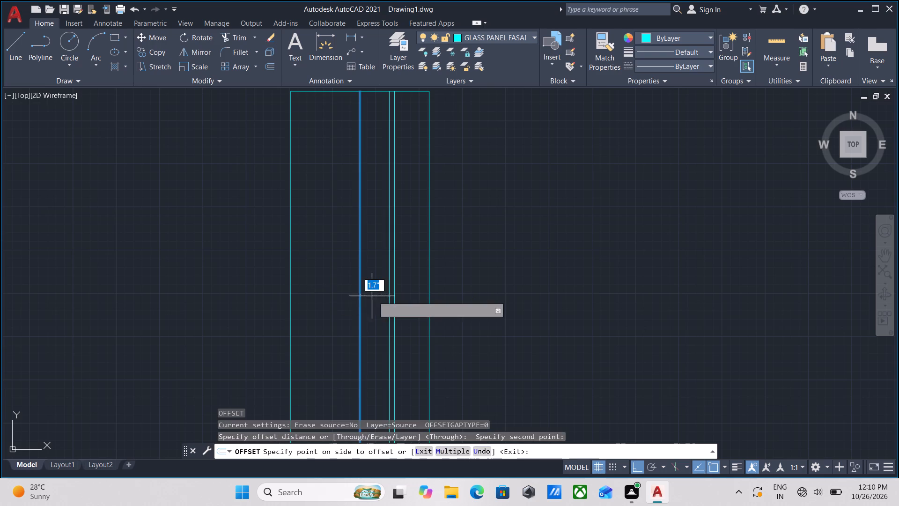
click(297, 296)
key(Escape)
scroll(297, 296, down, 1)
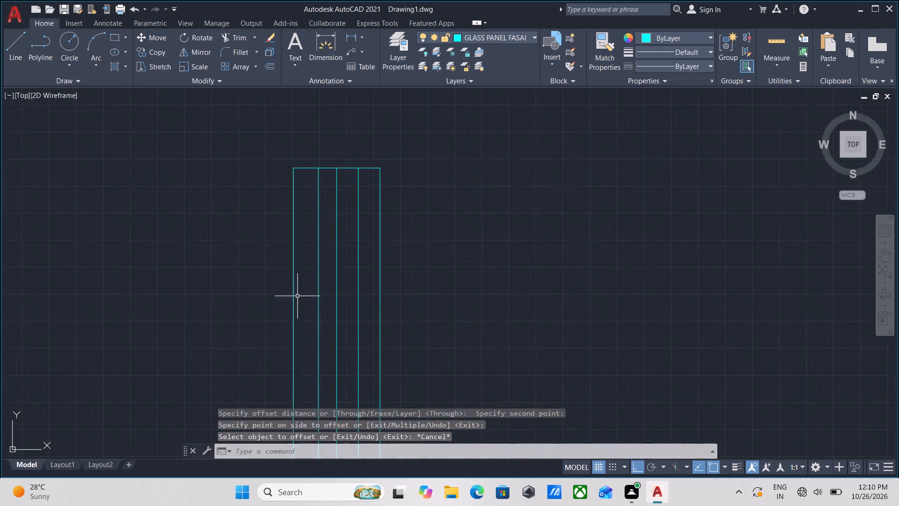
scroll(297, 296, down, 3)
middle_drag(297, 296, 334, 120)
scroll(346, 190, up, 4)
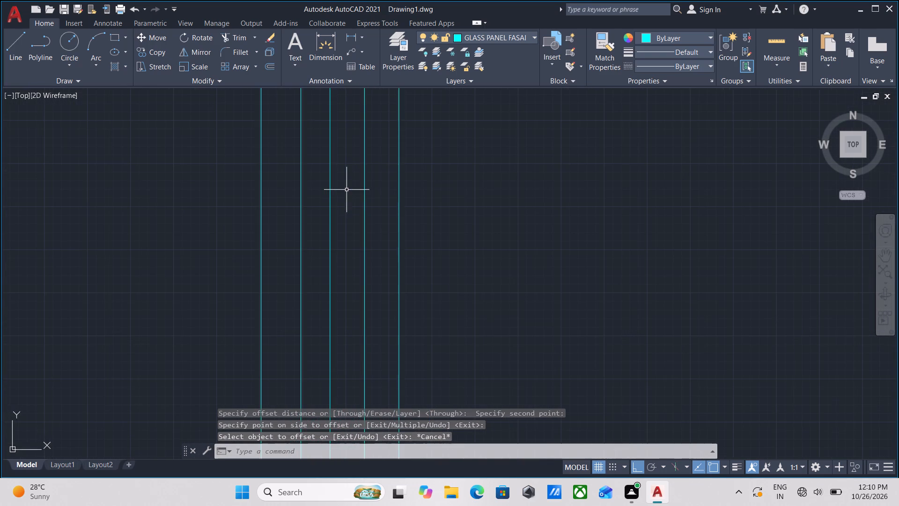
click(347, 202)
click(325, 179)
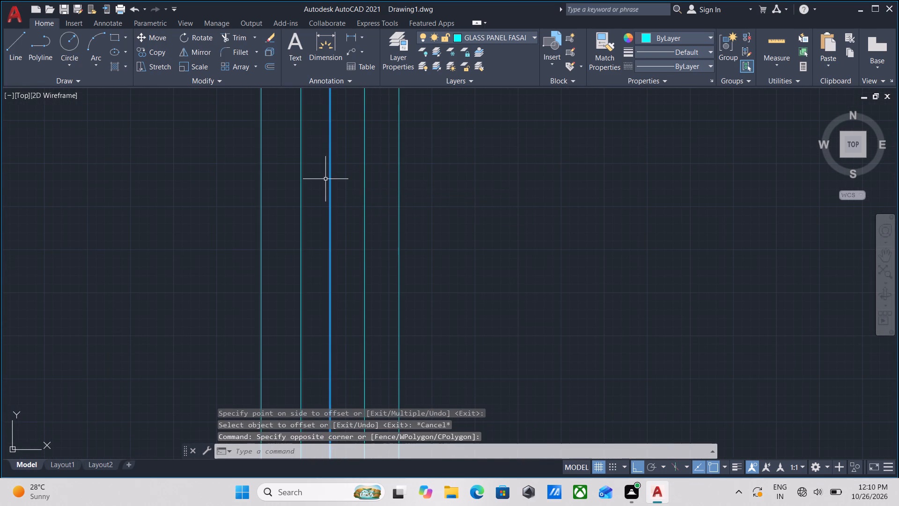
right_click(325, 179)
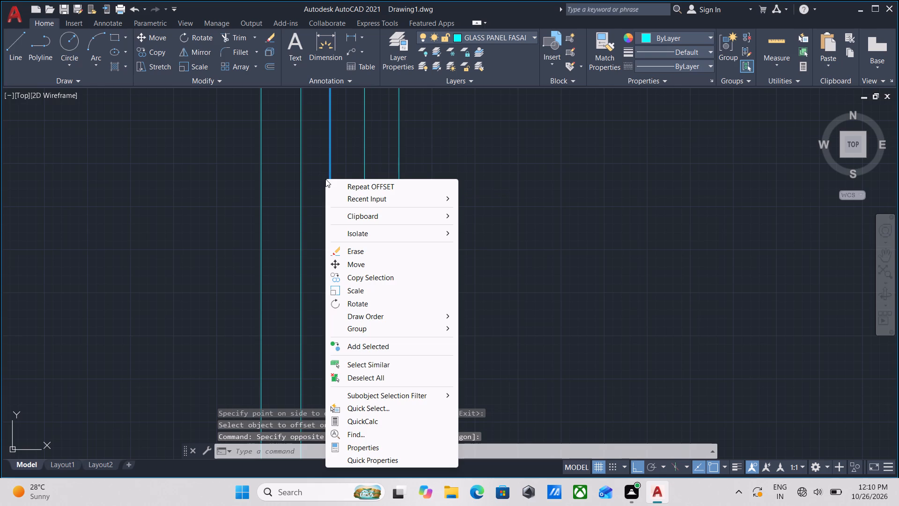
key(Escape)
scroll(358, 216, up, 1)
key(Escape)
Erase the two offset lines on either side of the rectangle's centre line.
click(392, 252)
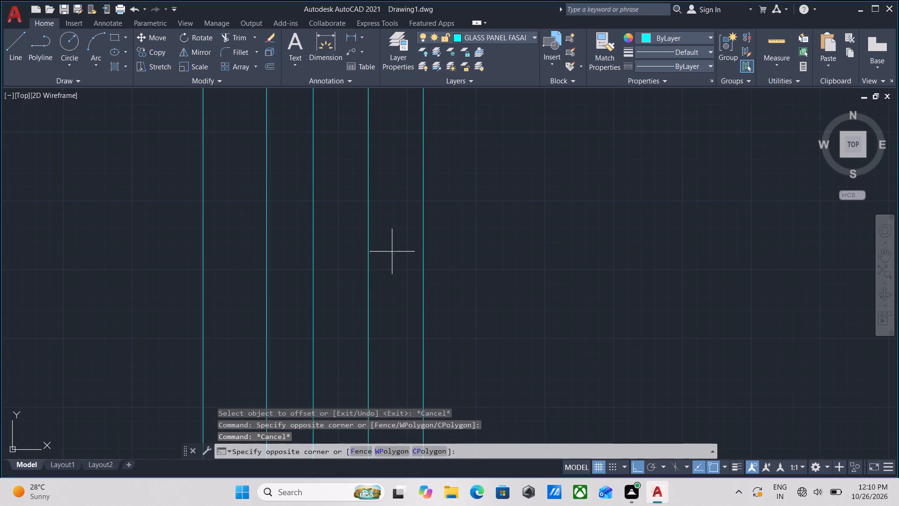
click(369, 207)
click(380, 235)
click(357, 203)
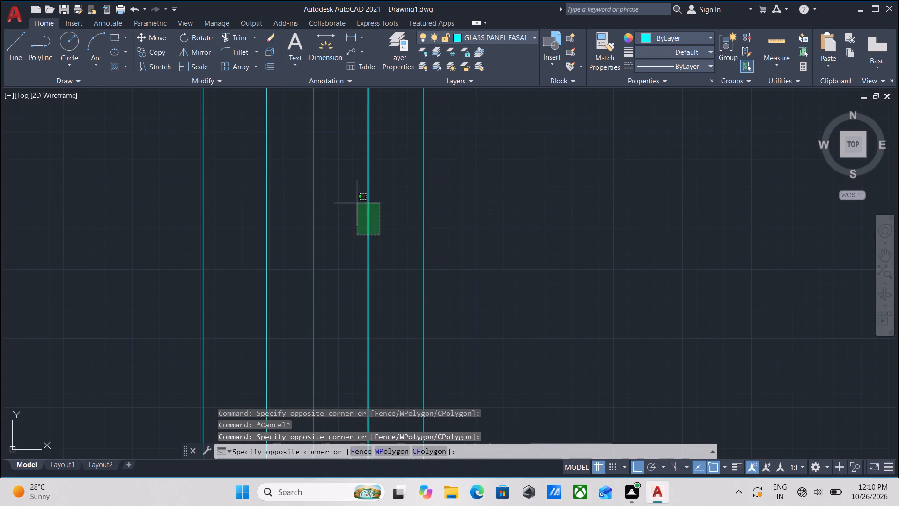
click(295, 230)
click(254, 181)
right_click(254, 181)
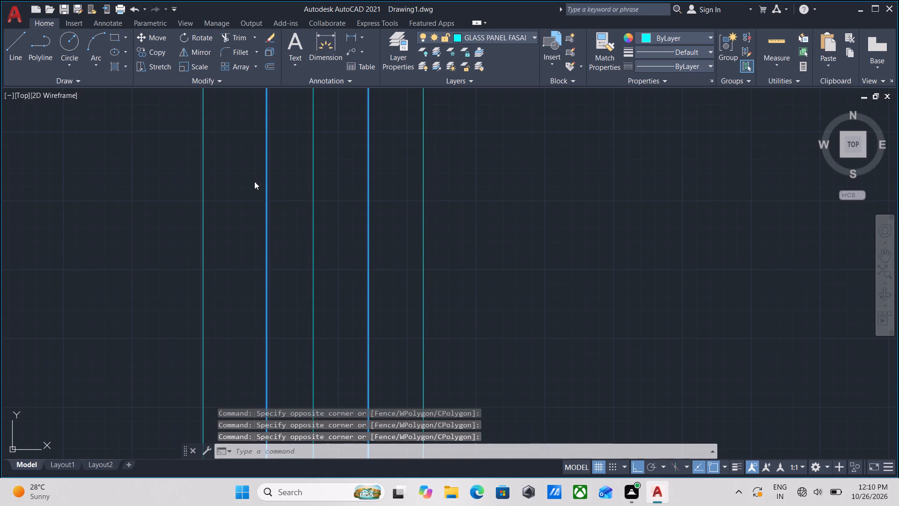
click(306, 249)
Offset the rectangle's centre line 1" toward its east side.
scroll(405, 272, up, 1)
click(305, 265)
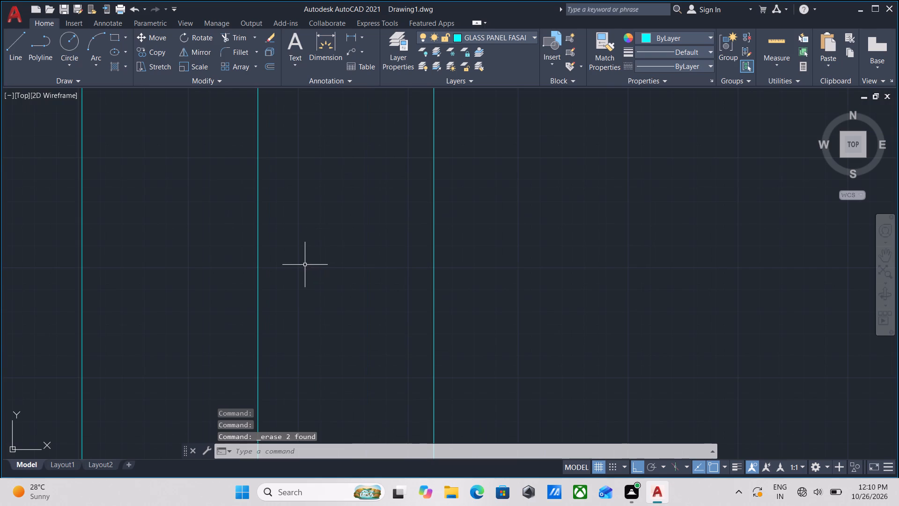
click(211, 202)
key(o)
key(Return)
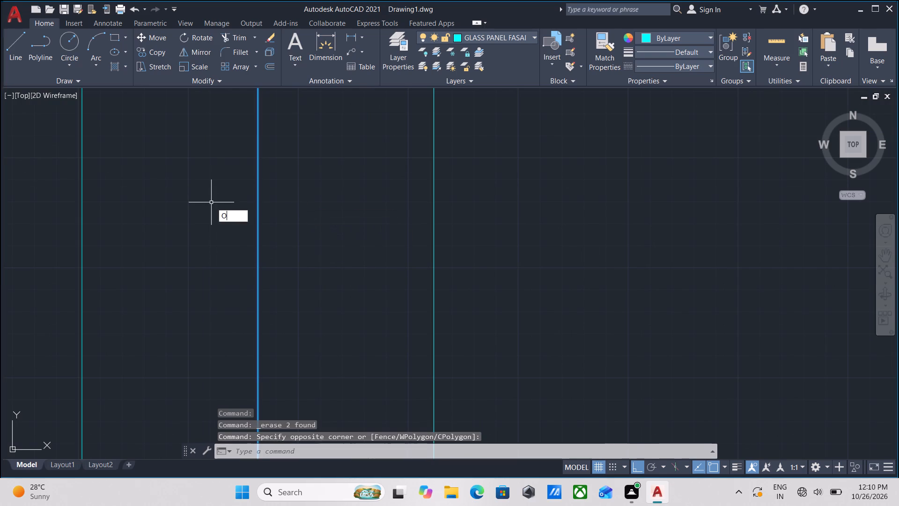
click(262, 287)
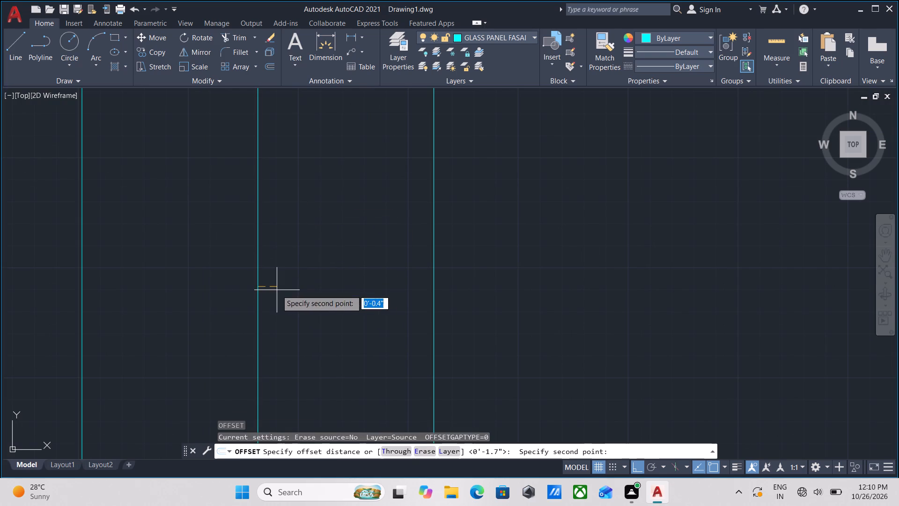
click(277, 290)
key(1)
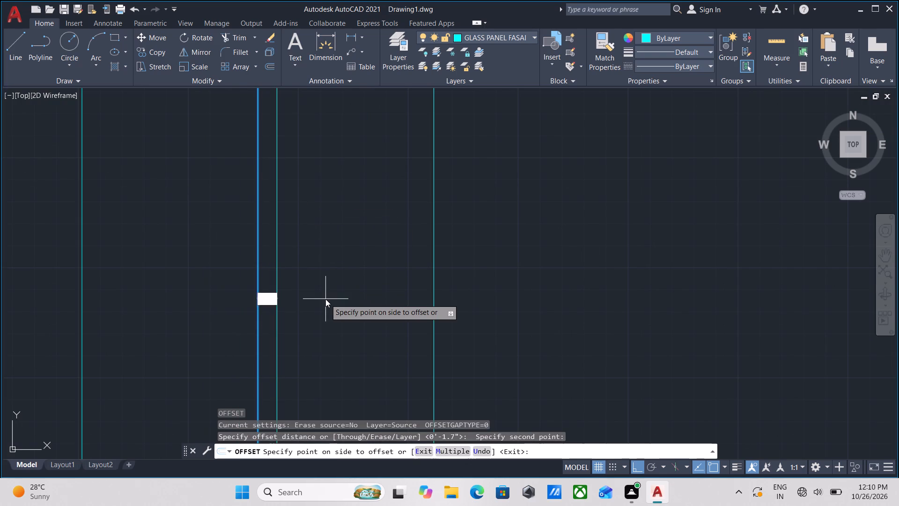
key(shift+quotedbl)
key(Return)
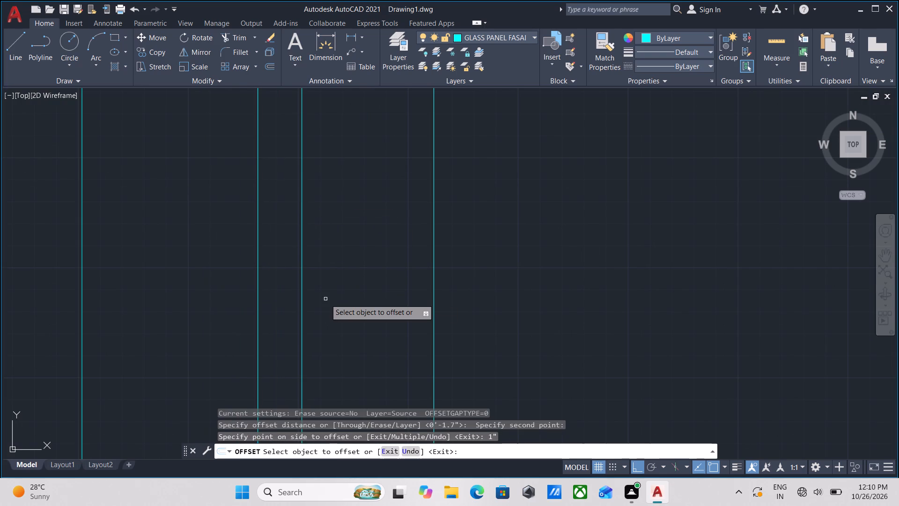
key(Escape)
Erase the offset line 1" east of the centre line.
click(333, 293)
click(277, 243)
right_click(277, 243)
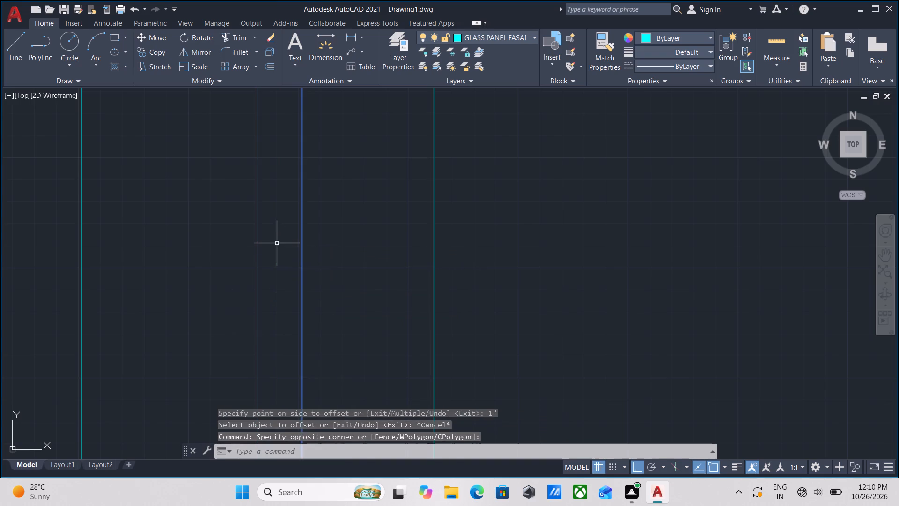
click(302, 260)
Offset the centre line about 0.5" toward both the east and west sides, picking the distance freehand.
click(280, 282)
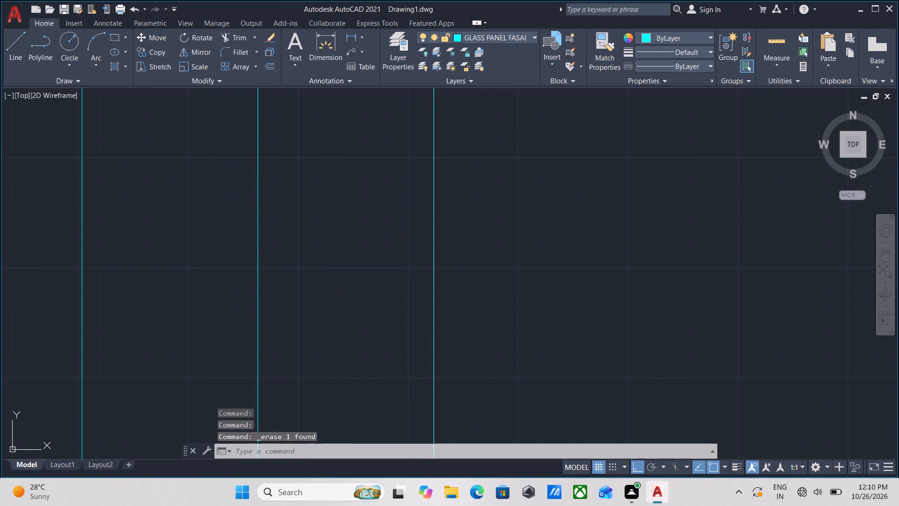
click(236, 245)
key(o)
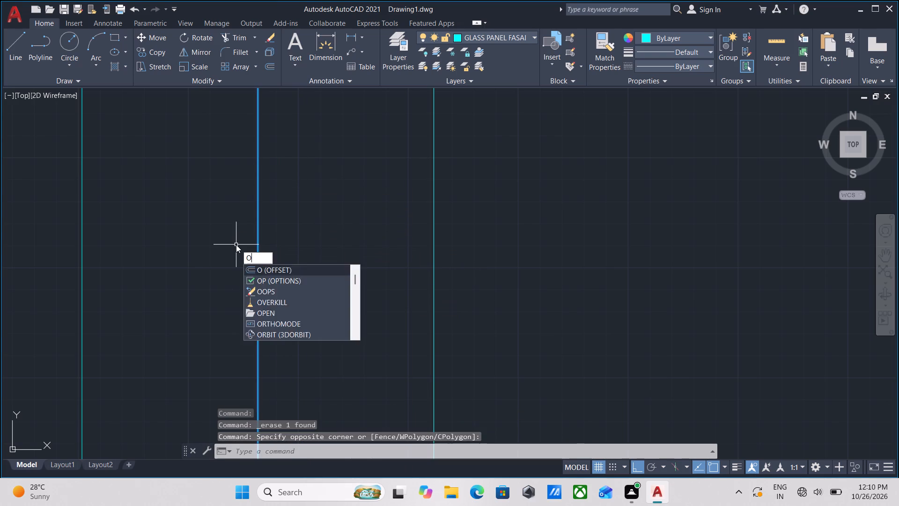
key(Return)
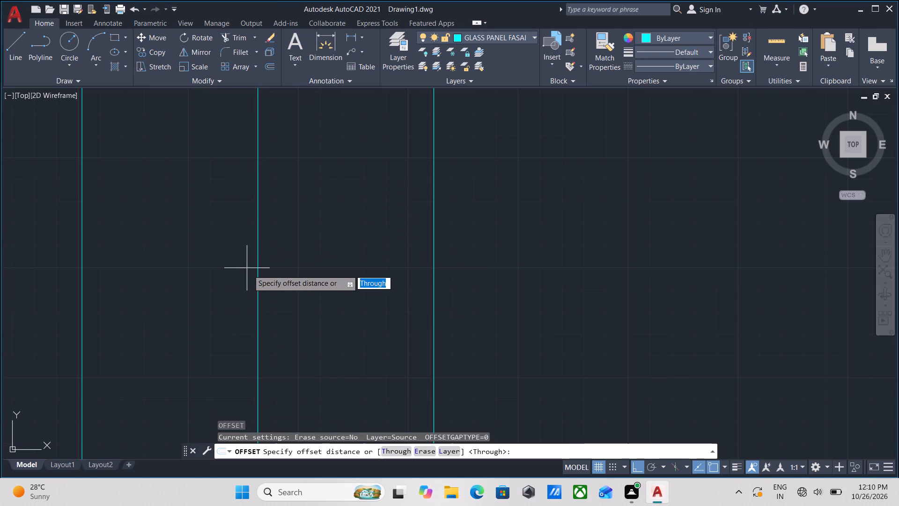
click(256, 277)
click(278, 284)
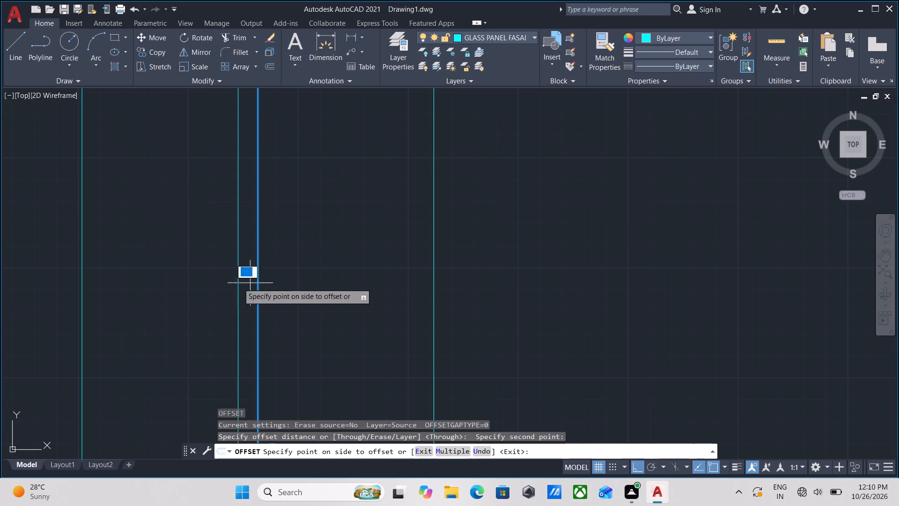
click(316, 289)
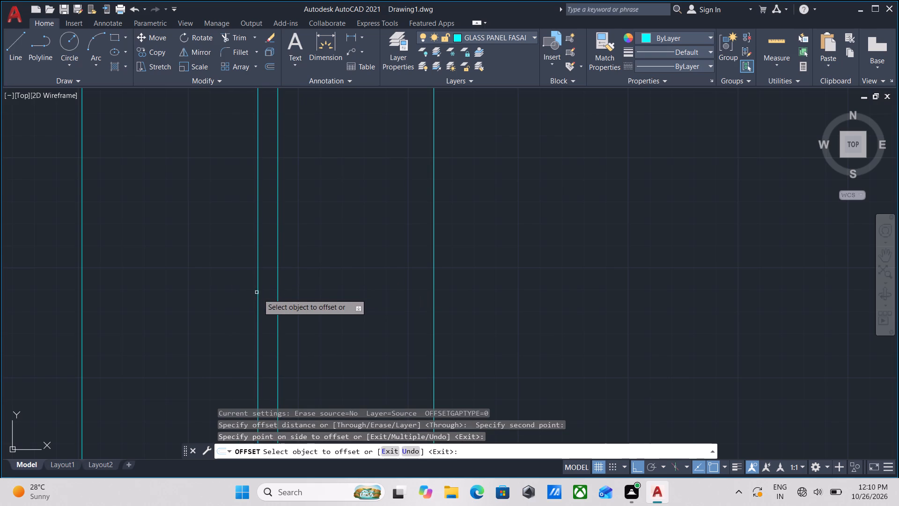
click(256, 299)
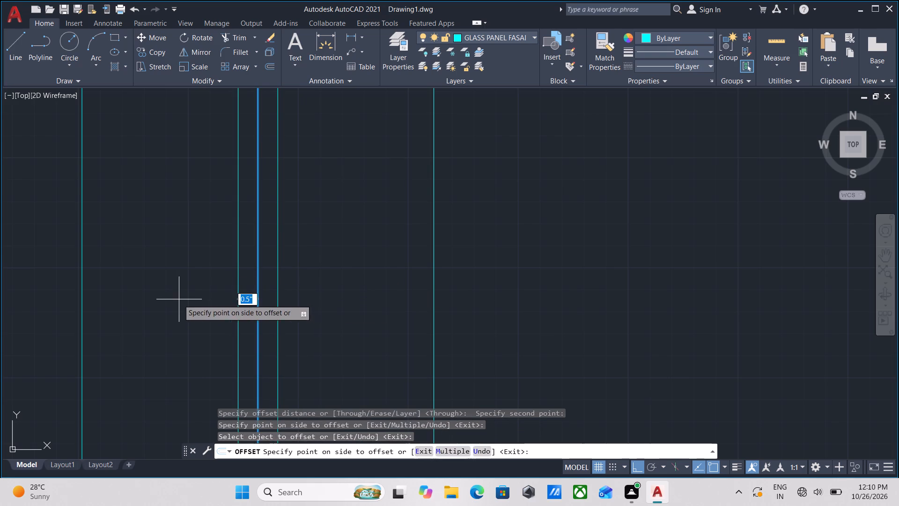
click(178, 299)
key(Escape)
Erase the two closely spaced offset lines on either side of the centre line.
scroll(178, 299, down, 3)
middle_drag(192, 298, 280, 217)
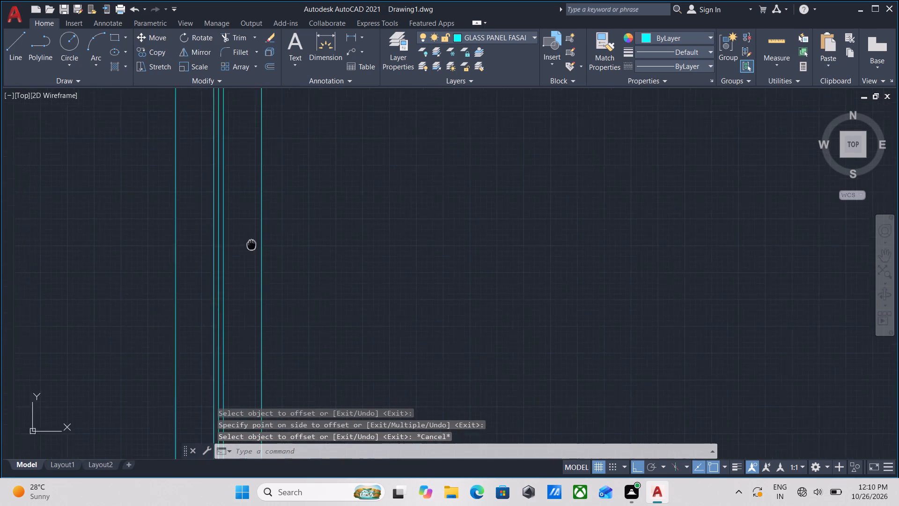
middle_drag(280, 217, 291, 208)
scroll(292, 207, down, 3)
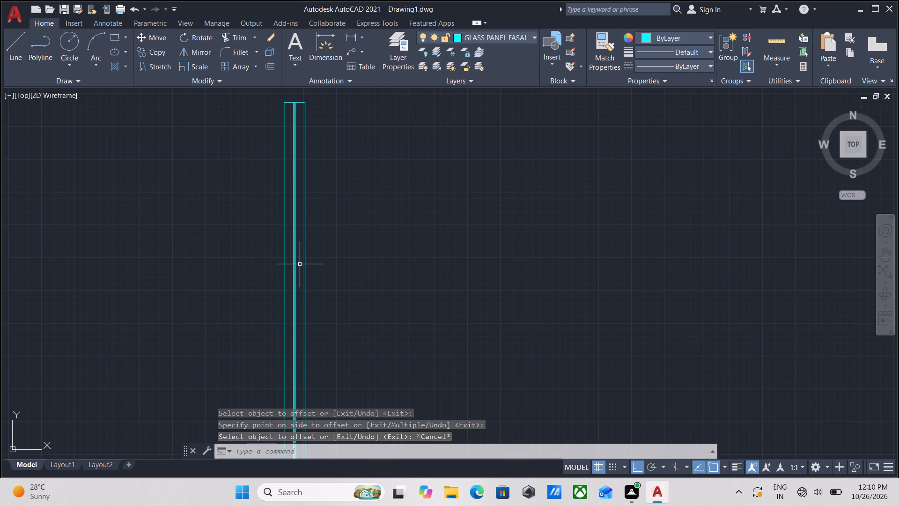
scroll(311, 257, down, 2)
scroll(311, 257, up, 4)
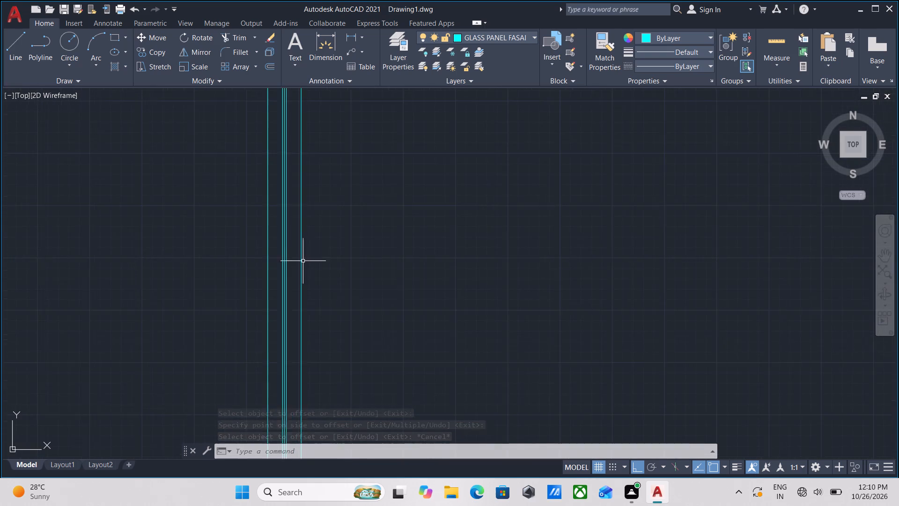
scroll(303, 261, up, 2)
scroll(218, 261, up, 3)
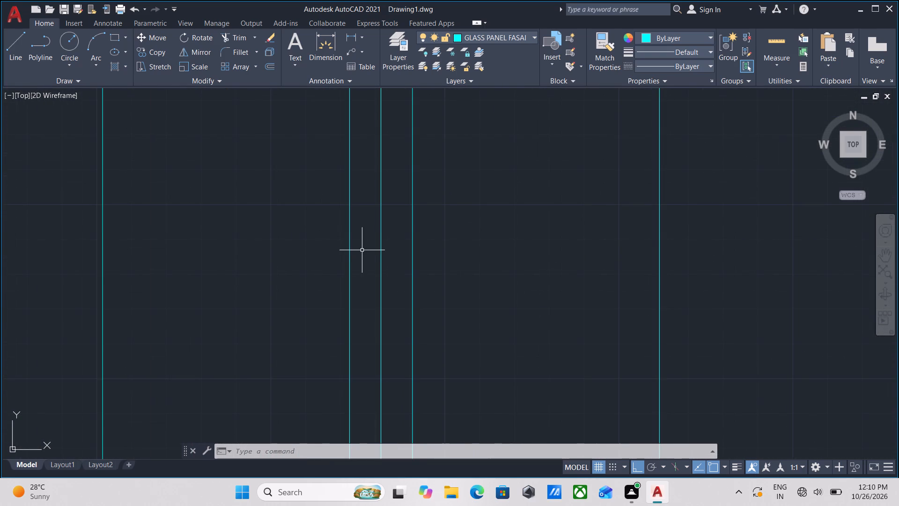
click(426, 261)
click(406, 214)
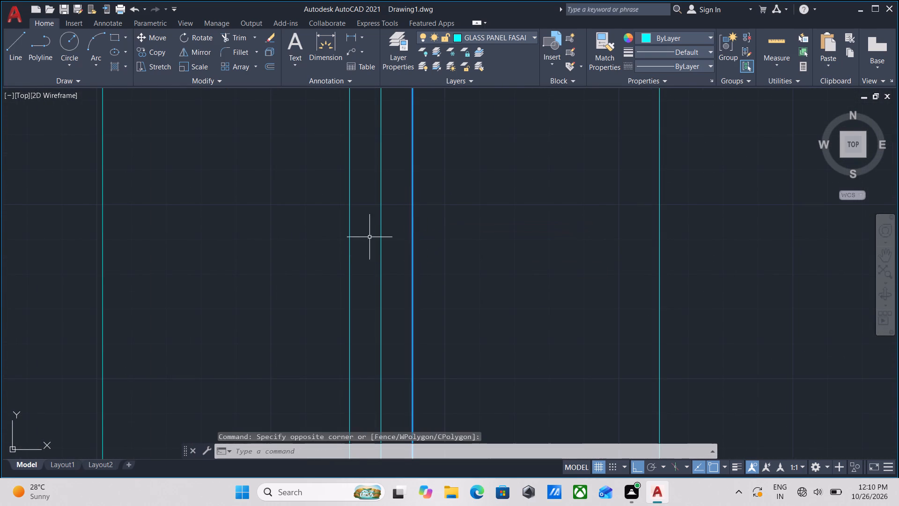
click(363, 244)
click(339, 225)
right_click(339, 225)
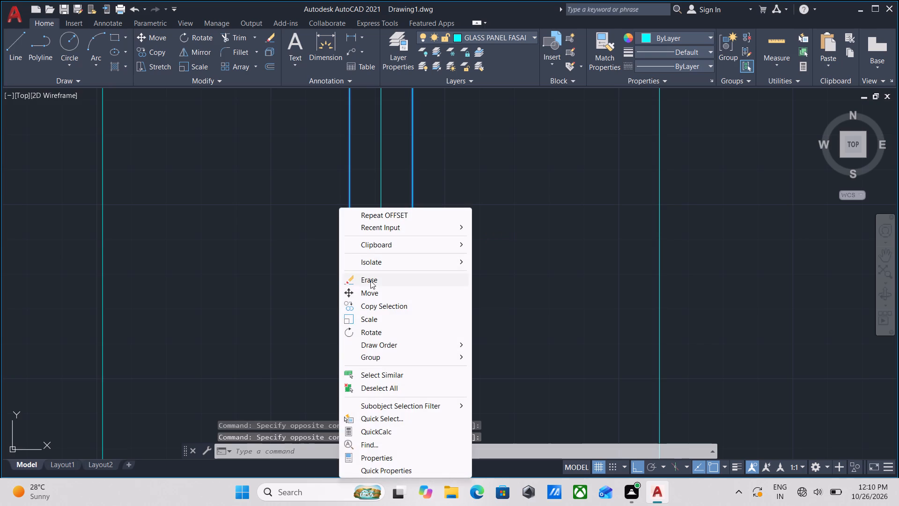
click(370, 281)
Offset the rectangle's centre line 0.7" to its east side and 0.7" to its west side.
click(414, 263)
click(365, 217)
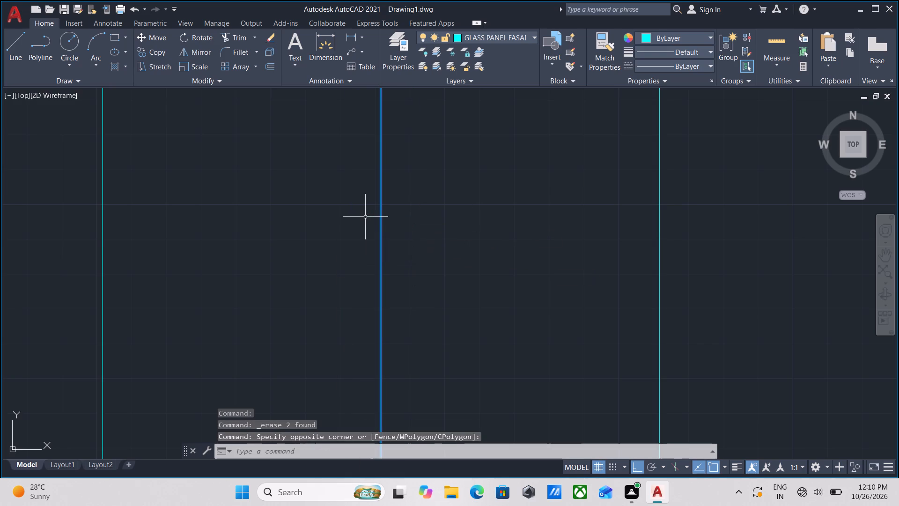
key(o)
key(Return)
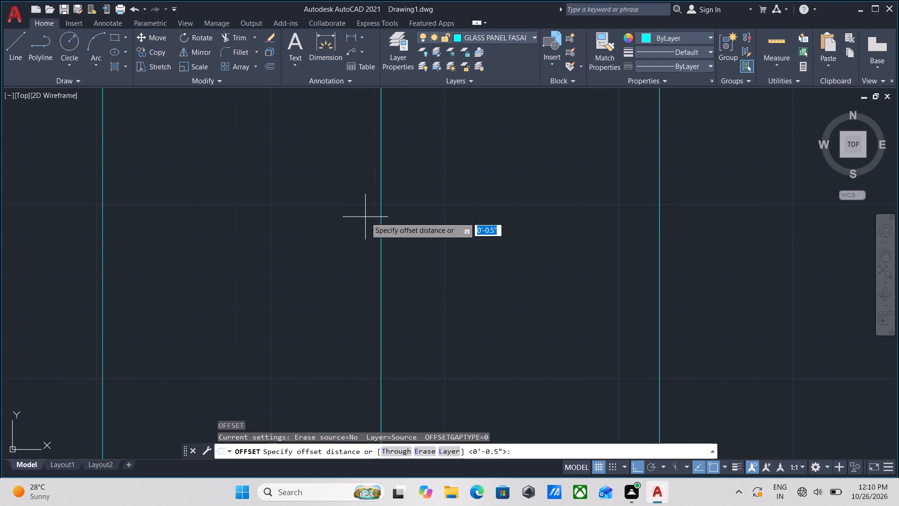
click(384, 260)
click(411, 265)
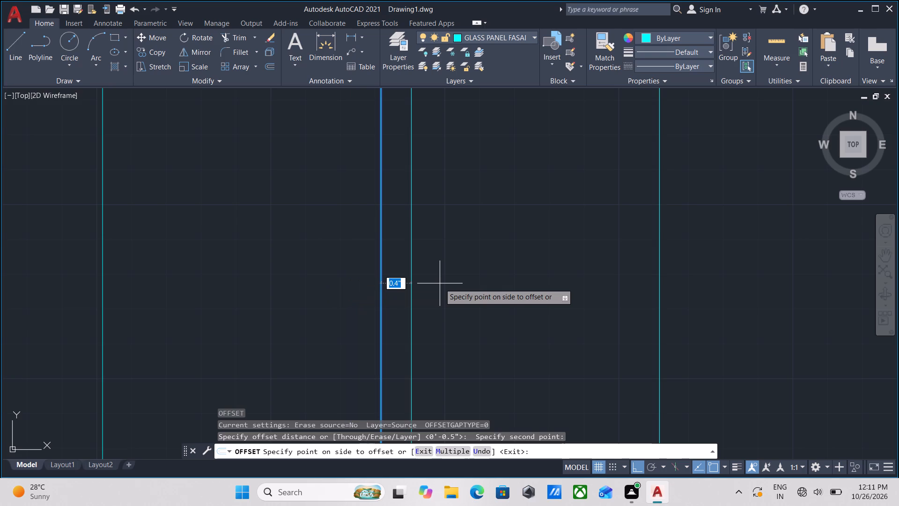
text(0.7)
key(shift+quotedbl)
key(Return)
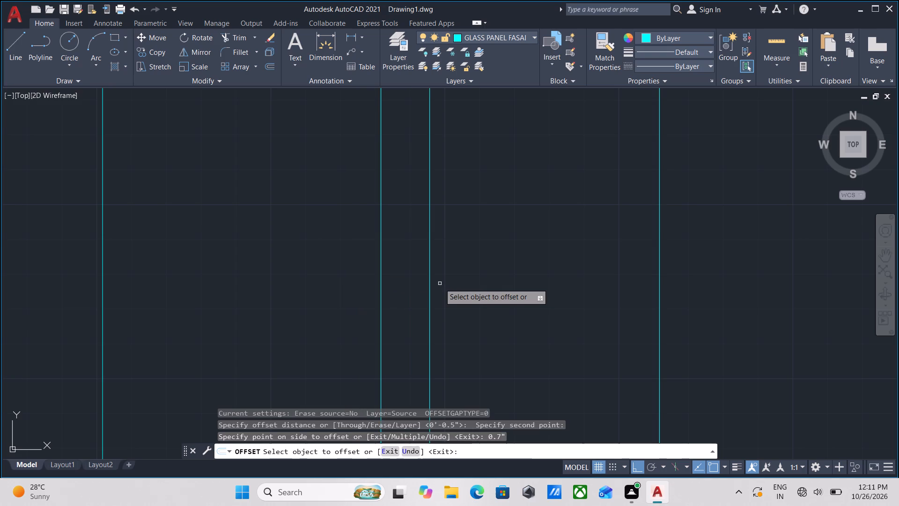
click(382, 313)
text(0.7)
key(shift+quotedbl)
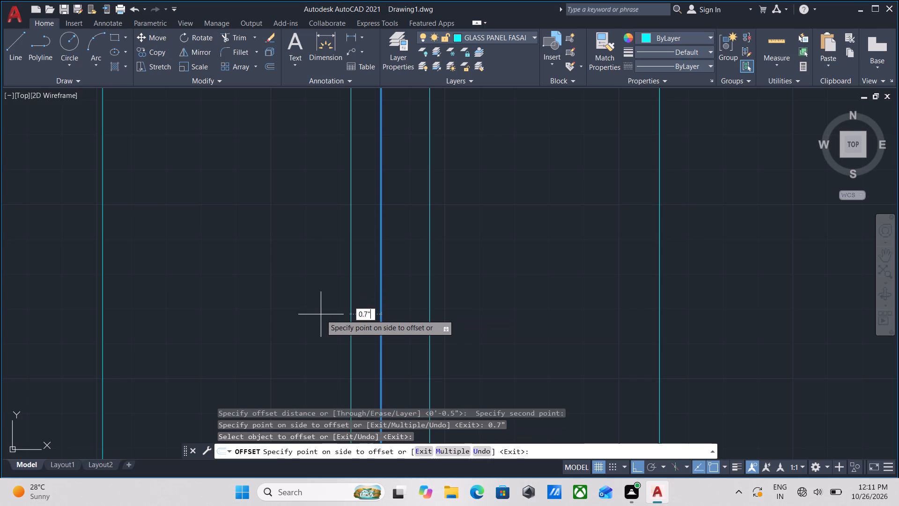
key(Return)
key(Escape)
Erase the original centre line between the two offset lines.
scroll(326, 311, down, 2)
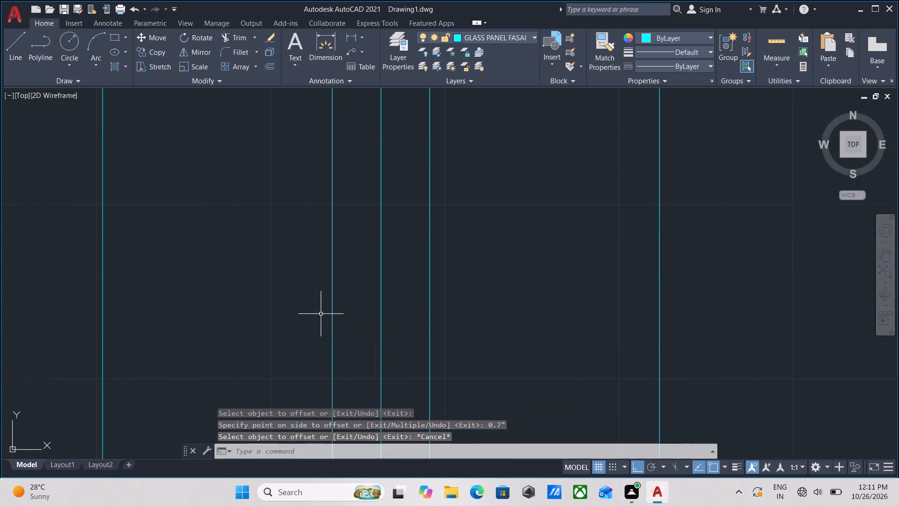
scroll(365, 303, down, 2)
scroll(371, 313, up, 3)
click(390, 326)
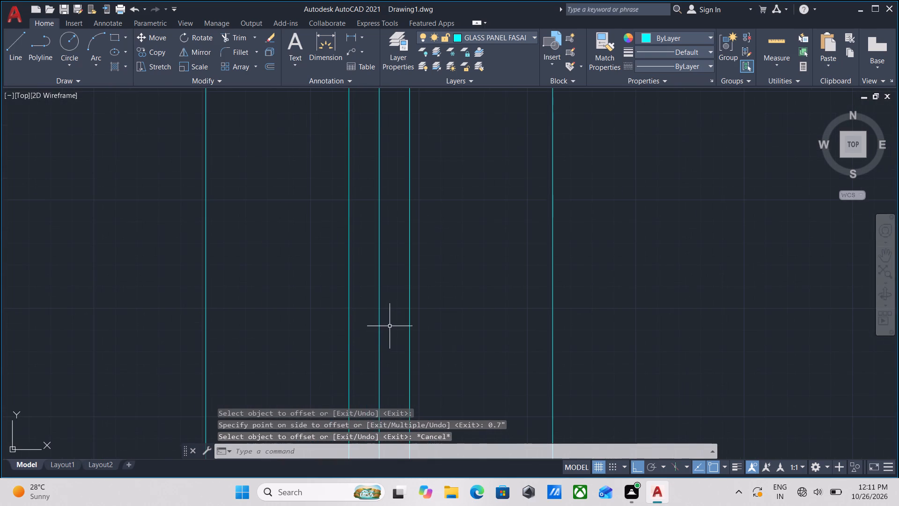
click(378, 288)
right_click(378, 288)
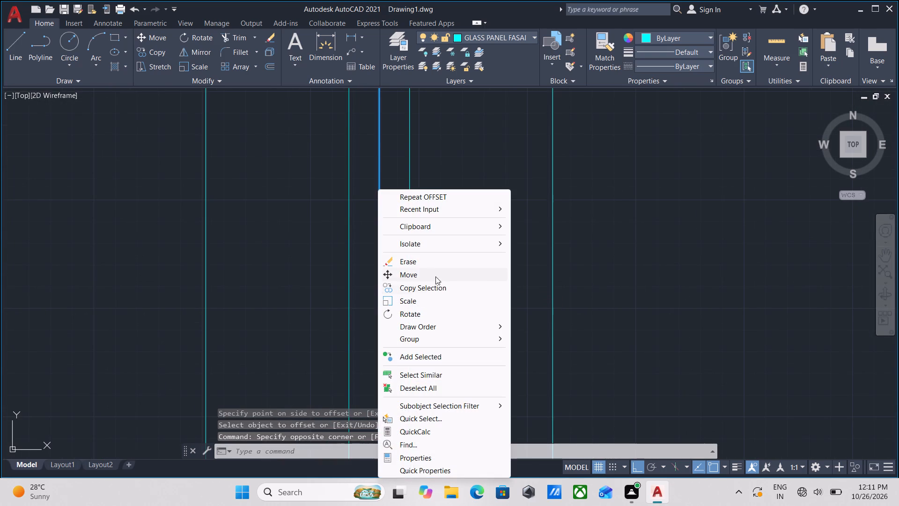
click(436, 266)
Group the glass panel rectangle together with its two inner glass lines.
scroll(436, 266, down, 6)
scroll(448, 316, down, 1)
middle_drag(448, 316, 450, 218)
click(478, 389)
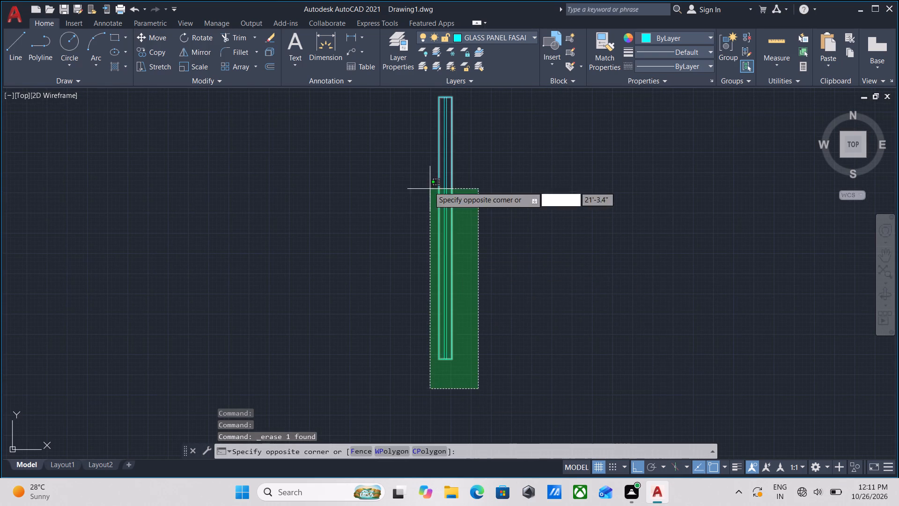
middle_drag(429, 186, 414, 275)
click(404, 156)
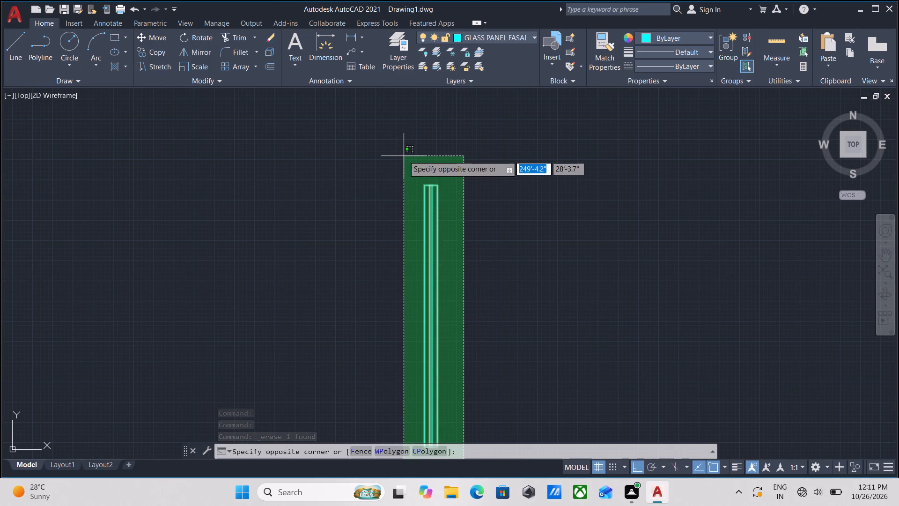
key(g)
key(Return)
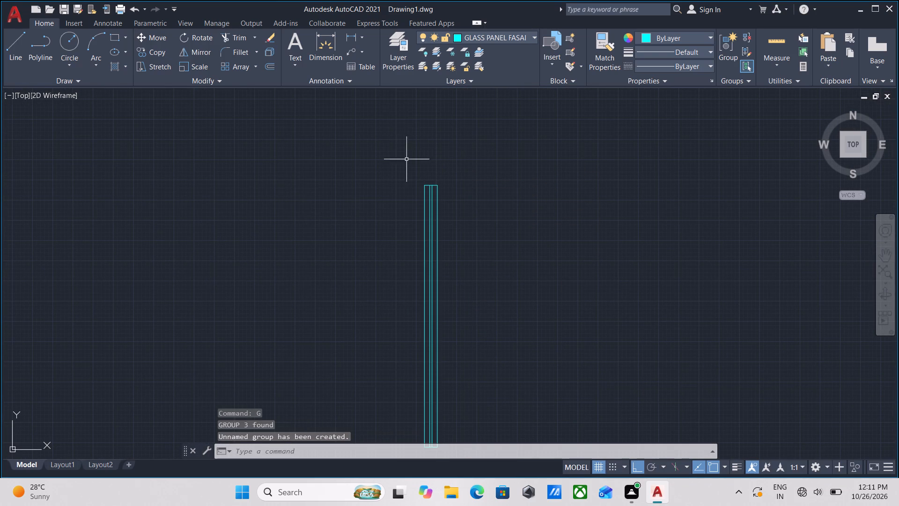
Copy the glass panel group by its northeast corner into the floor plan, onto the double wall line just south of the long horizontal wall.
middle_drag(441, 231, 399, 70)
scroll(407, 298, up, 2)
click(407, 298)
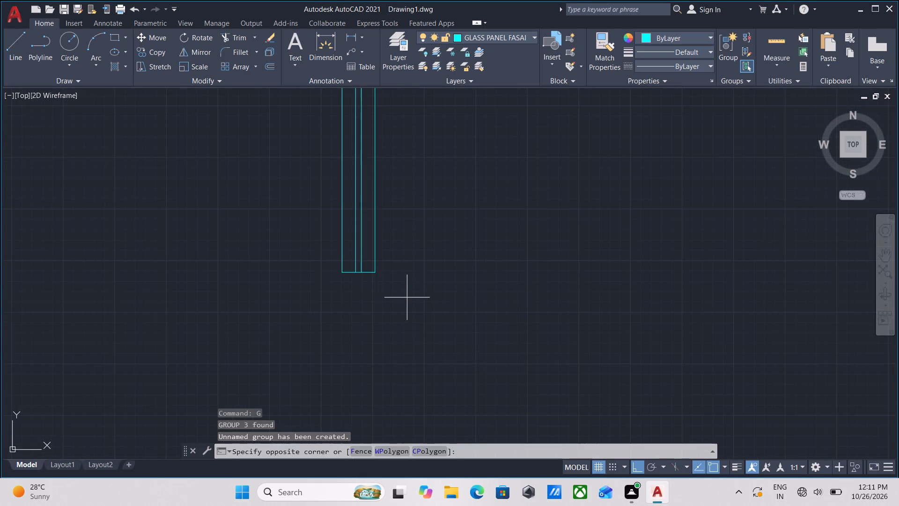
click(357, 215)
scroll(220, 204, down, 2)
middle_drag(220, 204, 361, 338)
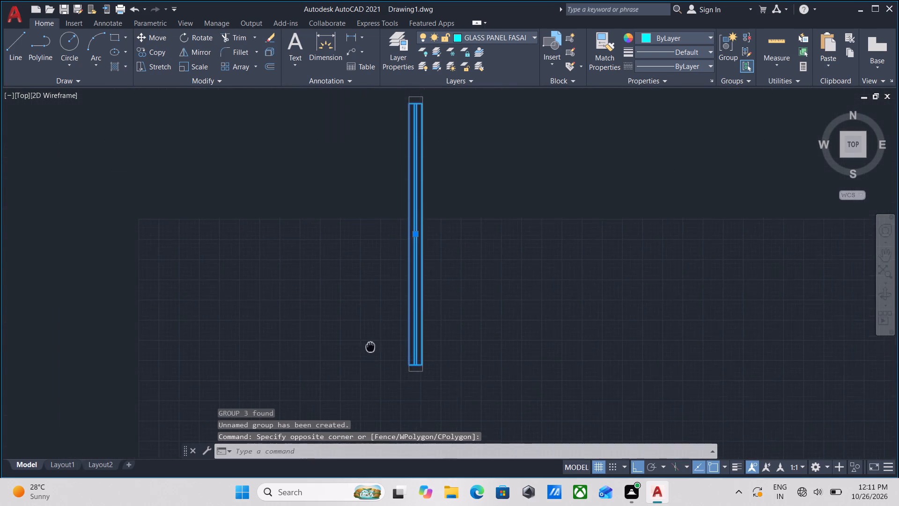
scroll(304, 323, down, 3)
middle_drag(304, 323, 417, 336)
scroll(419, 335, down, 1)
middle_click(419, 335)
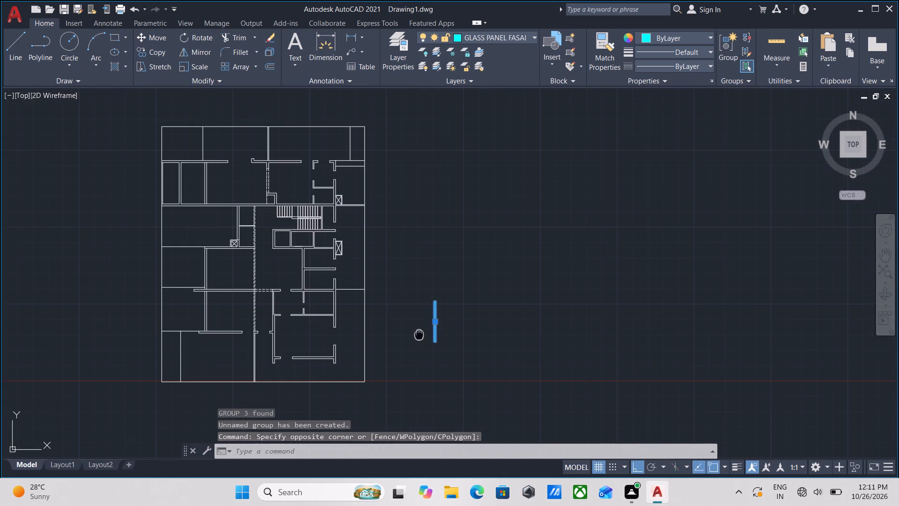
scroll(419, 335, up, 3)
scroll(535, 334, up, 1)
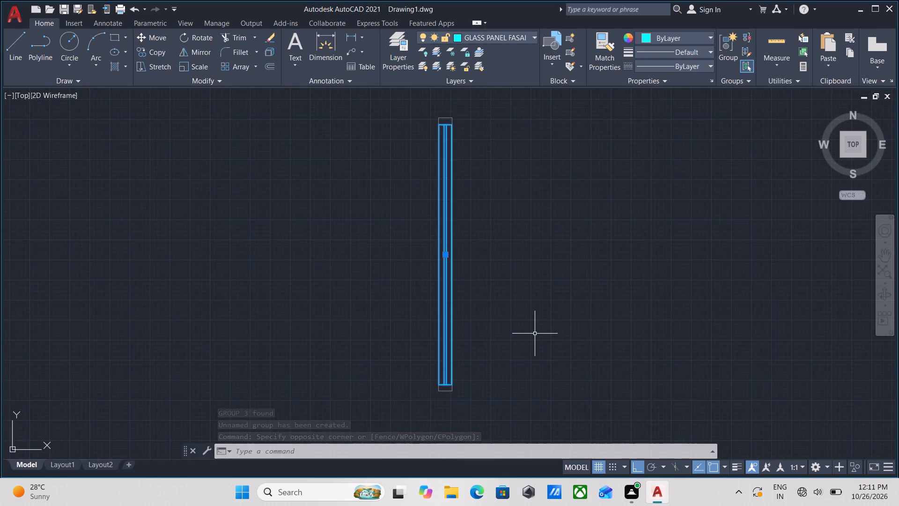
text(CO)
key(Return)
scroll(431, 134, up, 3)
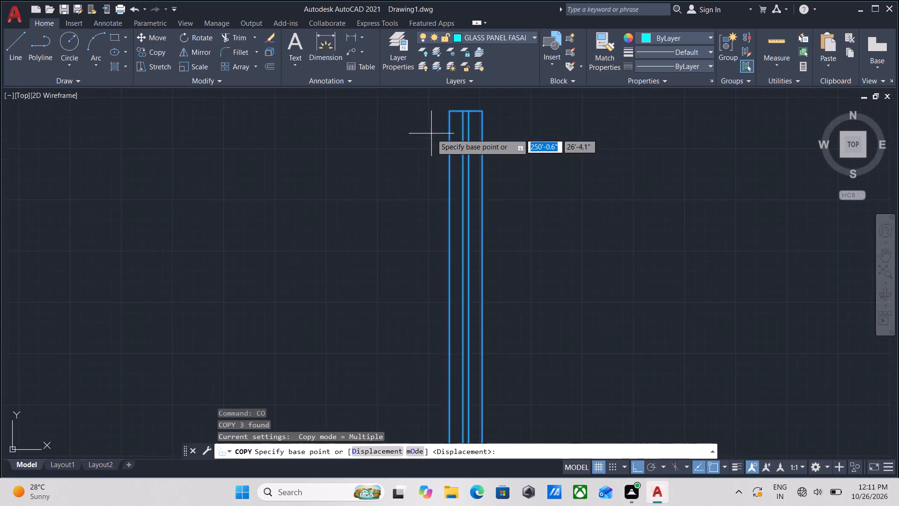
click(509, 97)
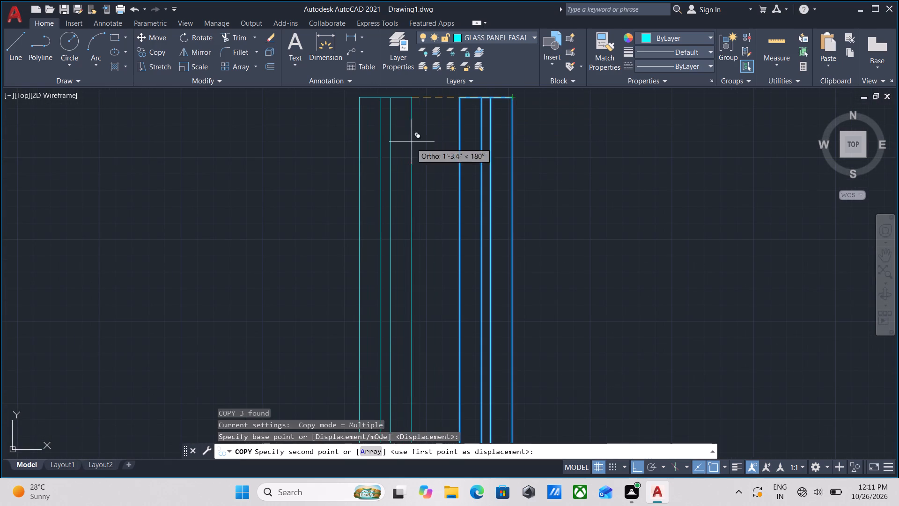
key(F8)
scroll(249, 223, down, 3)
middle_drag(248, 224, 650, 147)
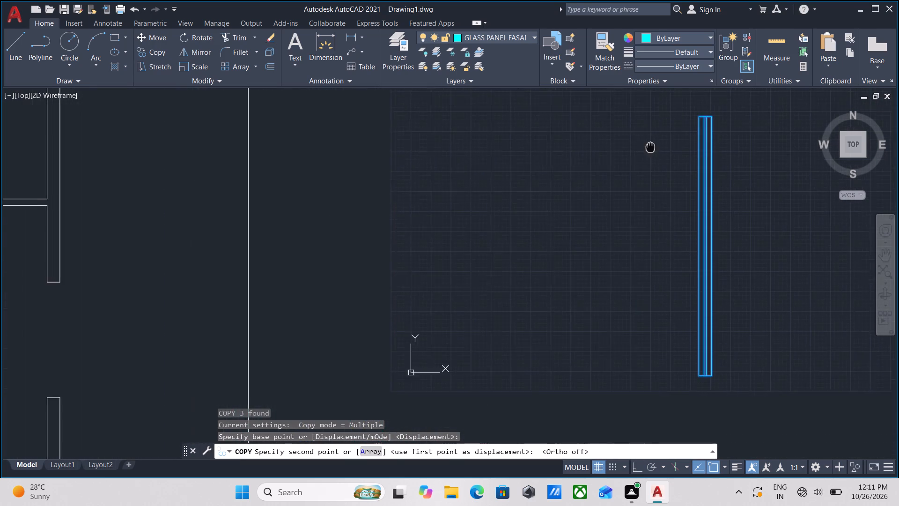
scroll(170, 201, down, 2)
middle_drag(170, 201, 491, 208)
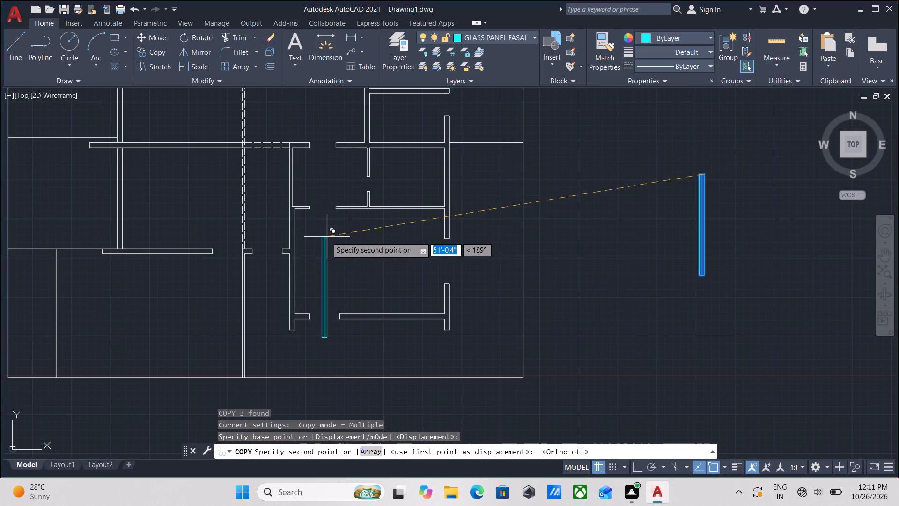
middle_drag(167, 226, 338, 377)
scroll(312, 335, up, 2)
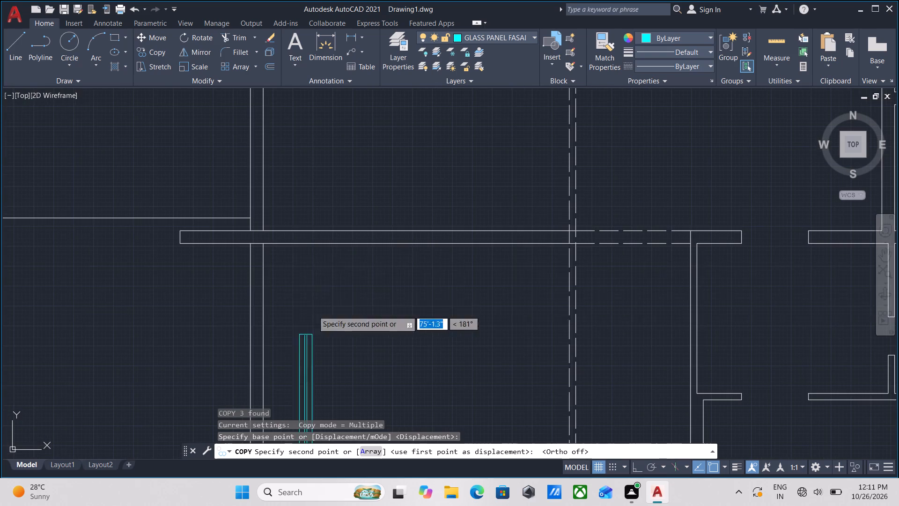
scroll(265, 240, up, 3)
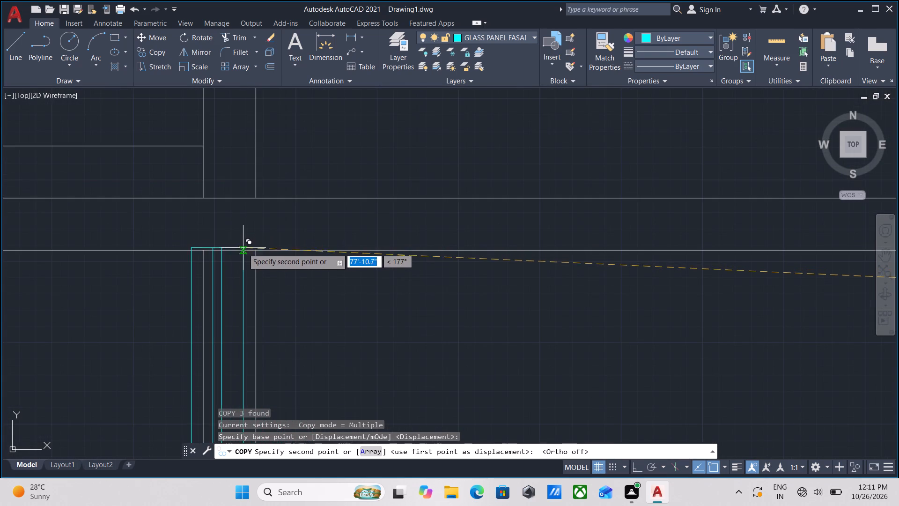
click(254, 250)
scroll(233, 288, down, 1)
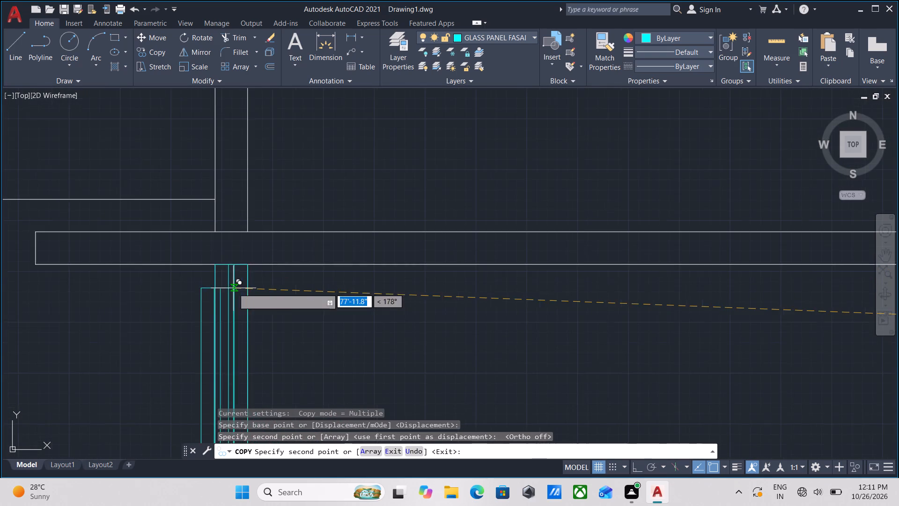
middle_drag(233, 288, 259, 153)
key(Escape)
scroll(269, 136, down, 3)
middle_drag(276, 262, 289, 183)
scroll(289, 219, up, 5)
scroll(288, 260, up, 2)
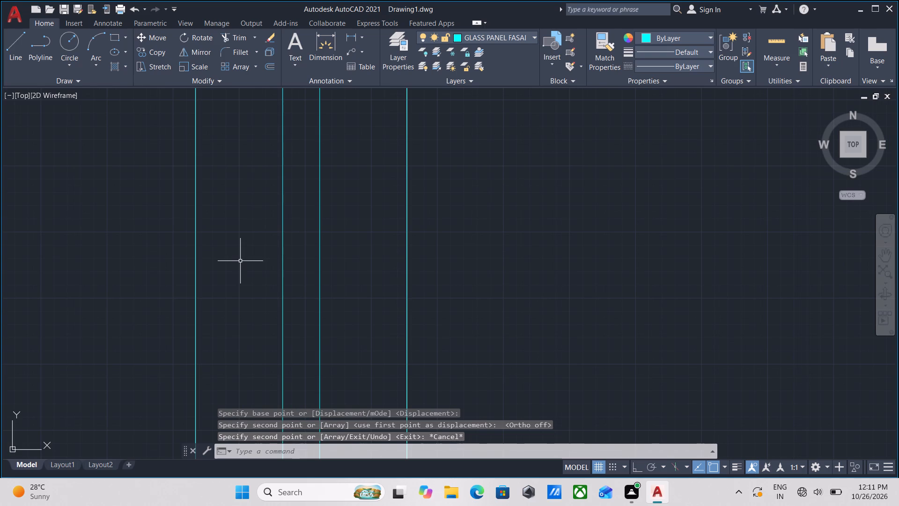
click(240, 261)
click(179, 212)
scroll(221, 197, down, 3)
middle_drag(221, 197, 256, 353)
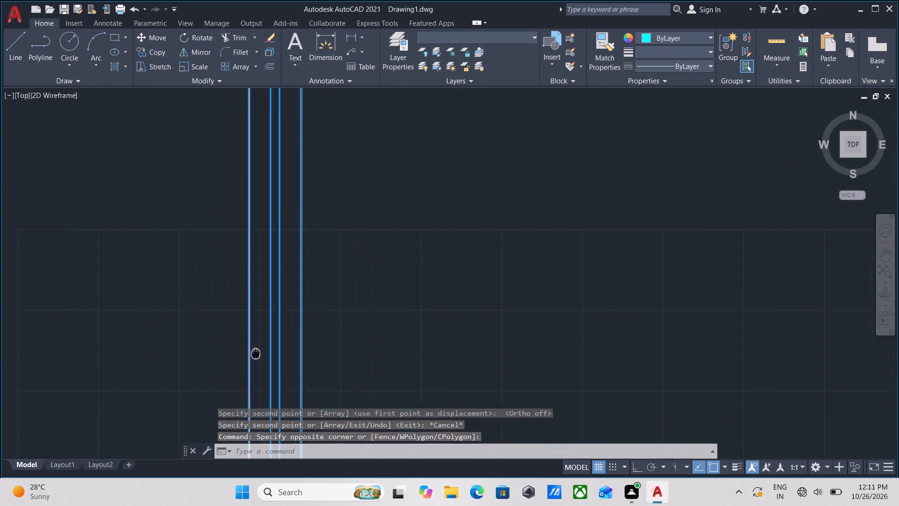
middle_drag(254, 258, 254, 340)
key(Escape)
Move the white wall line overlapping the copied glass panel's west edge freehand to the west, clear of the panel.
scroll(260, 306, down, 1)
middle_drag(260, 306, 262, 382)
click(271, 302)
click(206, 272)
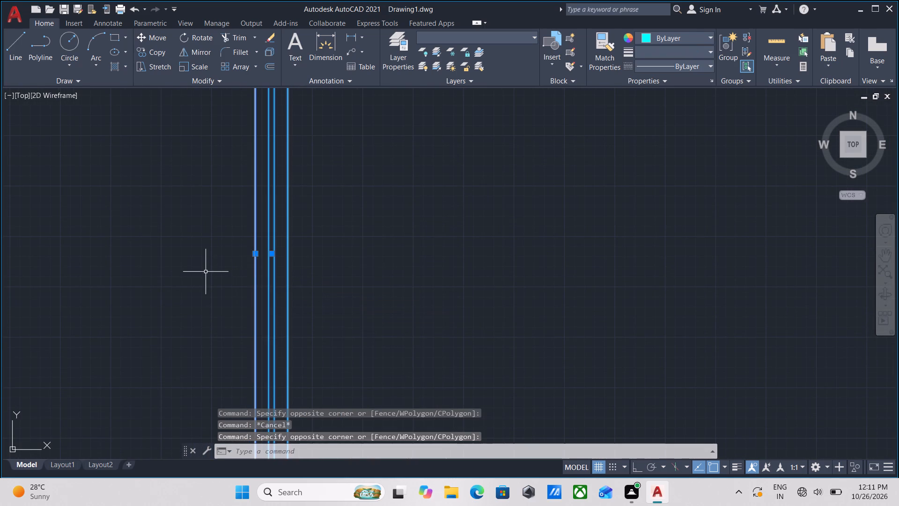
click(256, 254)
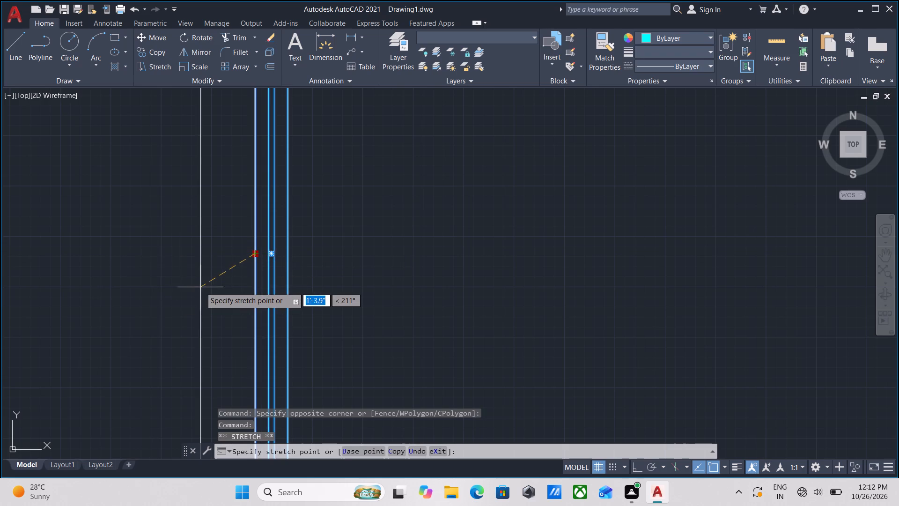
click(194, 287)
key(Escape)
Move the white wall line overlapping the glass panel's east edge freehand to the east, clear of the panel.
scroll(251, 255, down, 1)
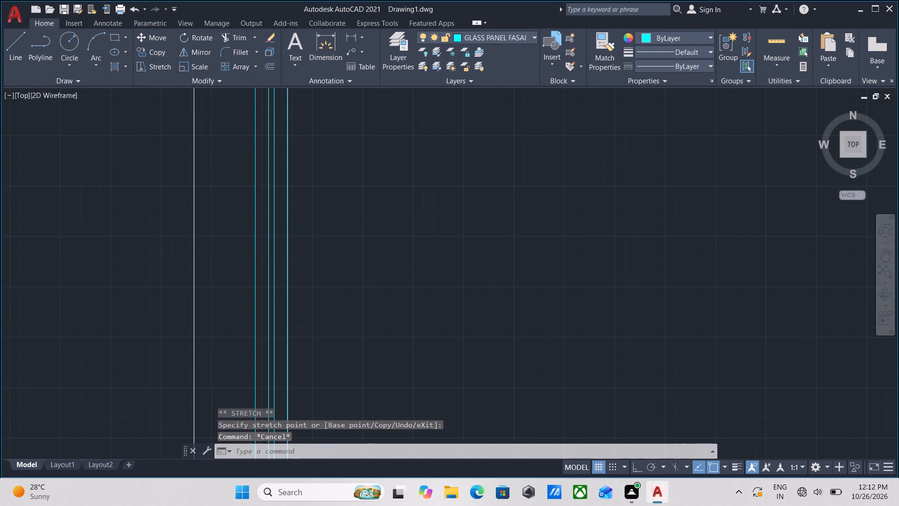
scroll(251, 255, down, 1)
middle_drag(251, 255, 248, 313)
scroll(265, 246, up, 3)
click(265, 246)
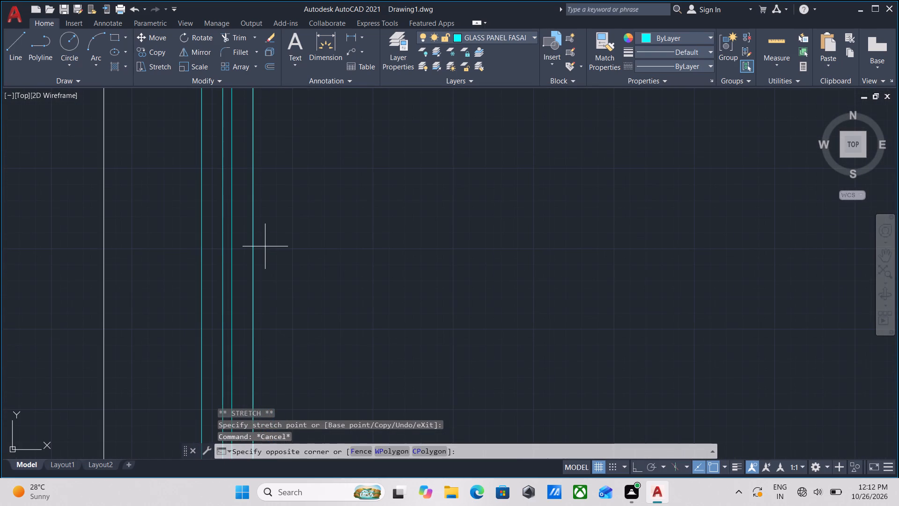
click(236, 207)
scroll(305, 218, down, 4)
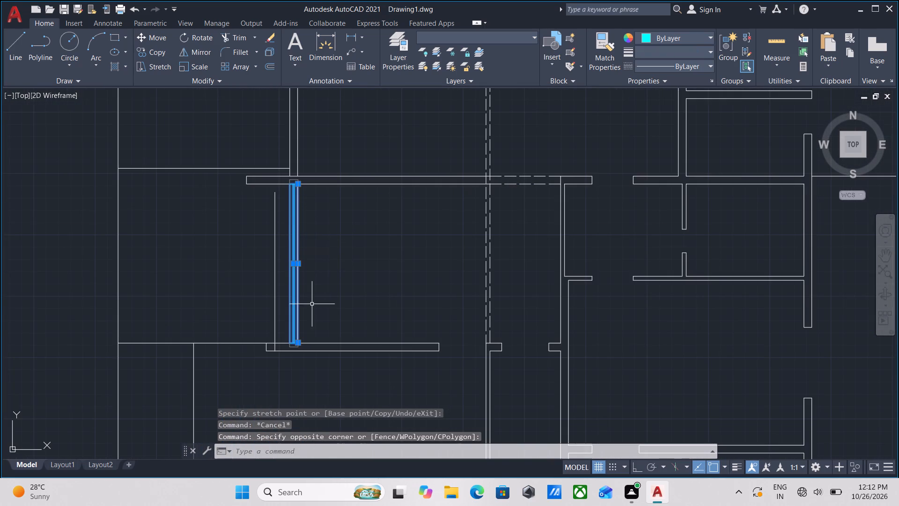
scroll(311, 304, up, 2)
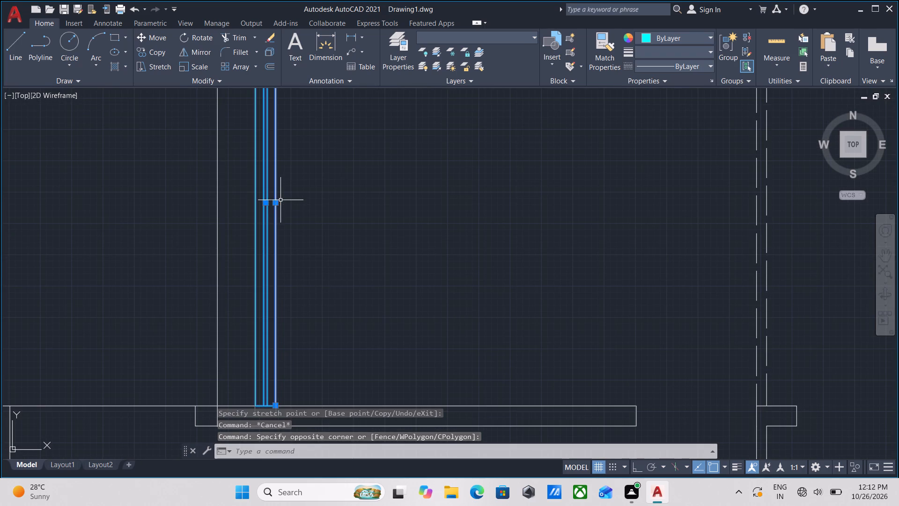
click(278, 203)
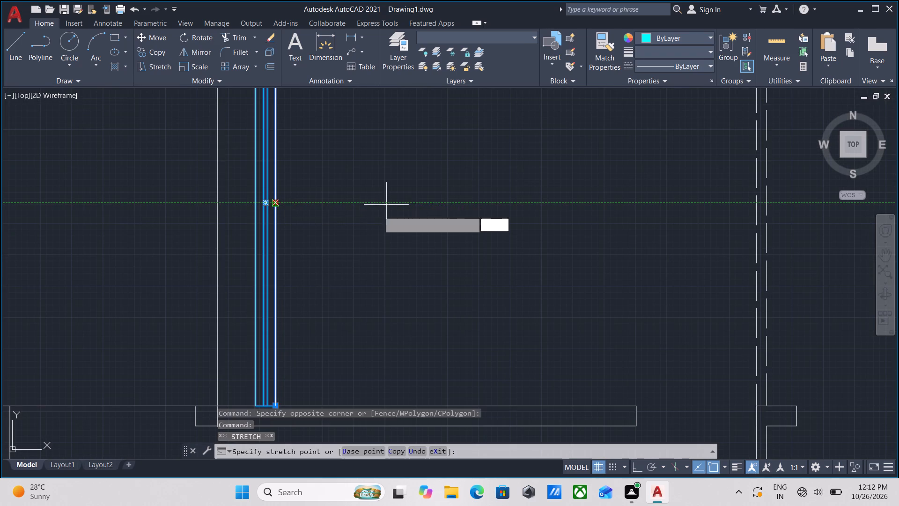
click(339, 215)
key(Escape)
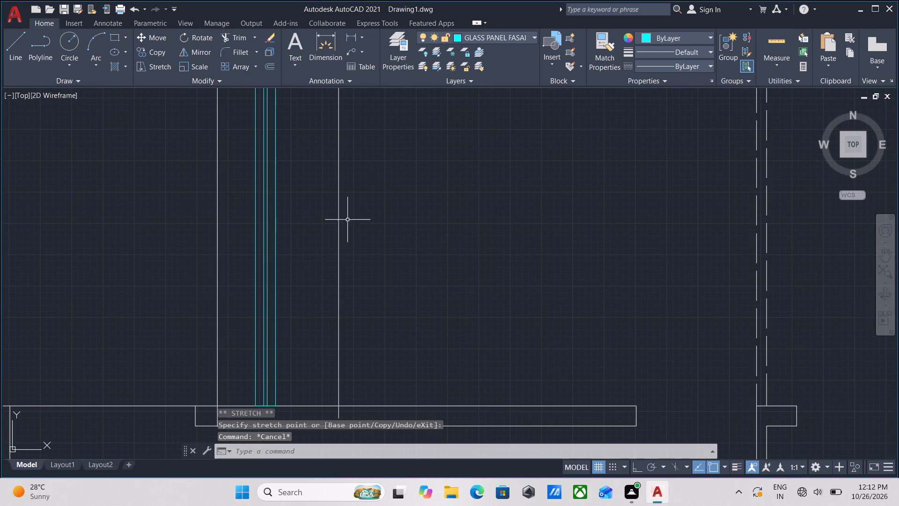
Erase the two loose white wall lines standing east and west of the placed glass panel.
scroll(358, 235, down, 2)
middle_drag(358, 235, 354, 248)
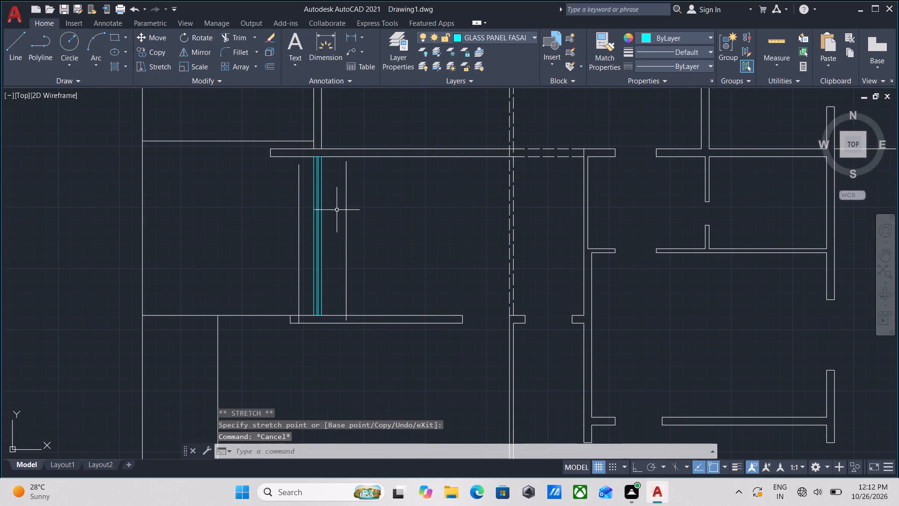
click(357, 247)
click(343, 215)
right_click(343, 215)
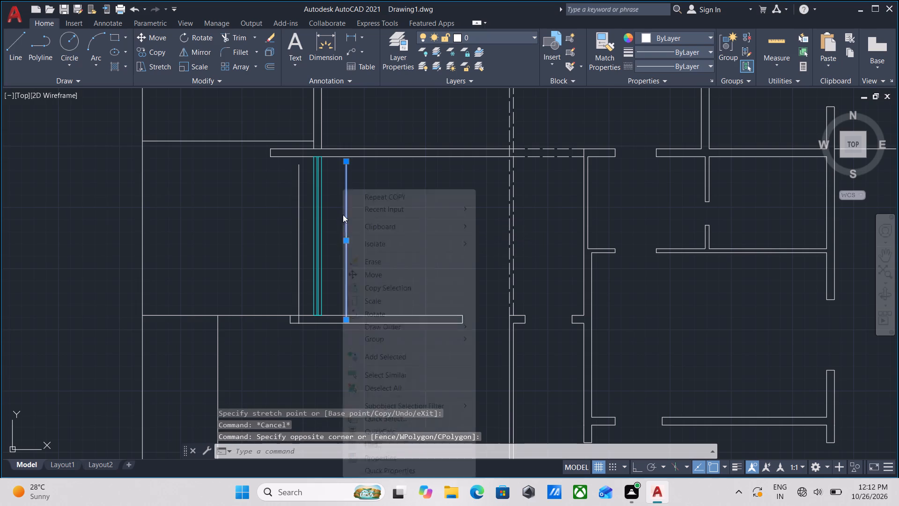
click(372, 262)
scroll(287, 254, up, 2)
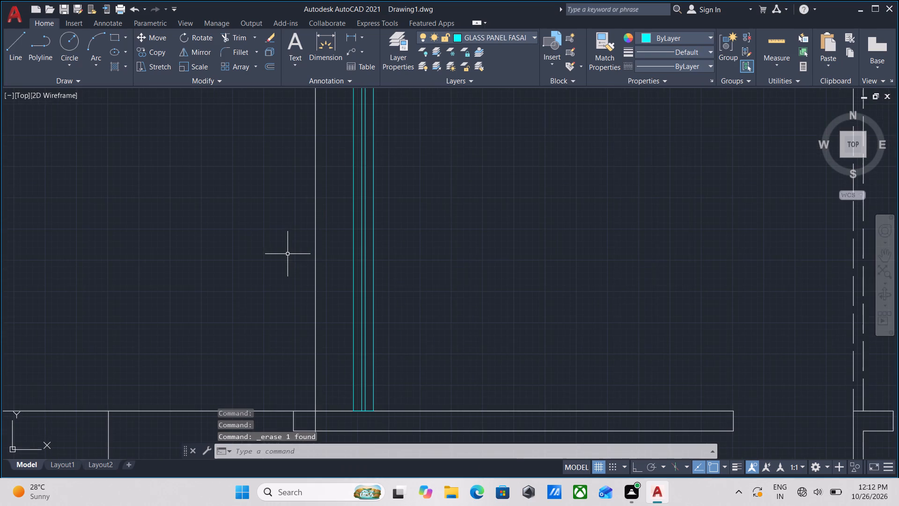
click(324, 270)
click(280, 229)
right_click(280, 229)
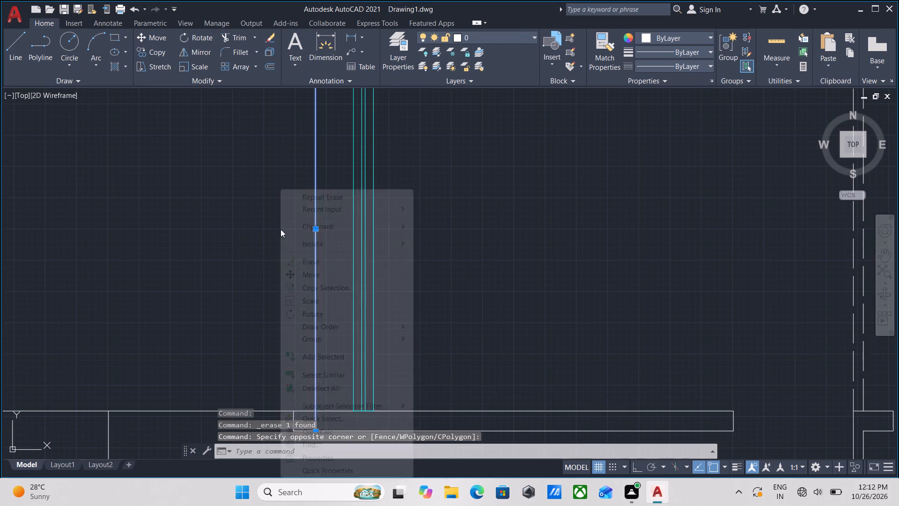
click(312, 265)
scroll(273, 173, down, 2)
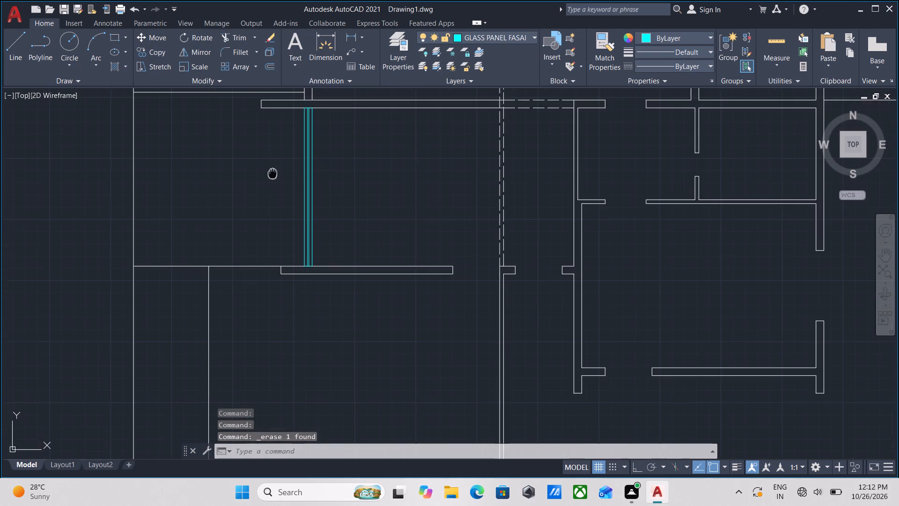